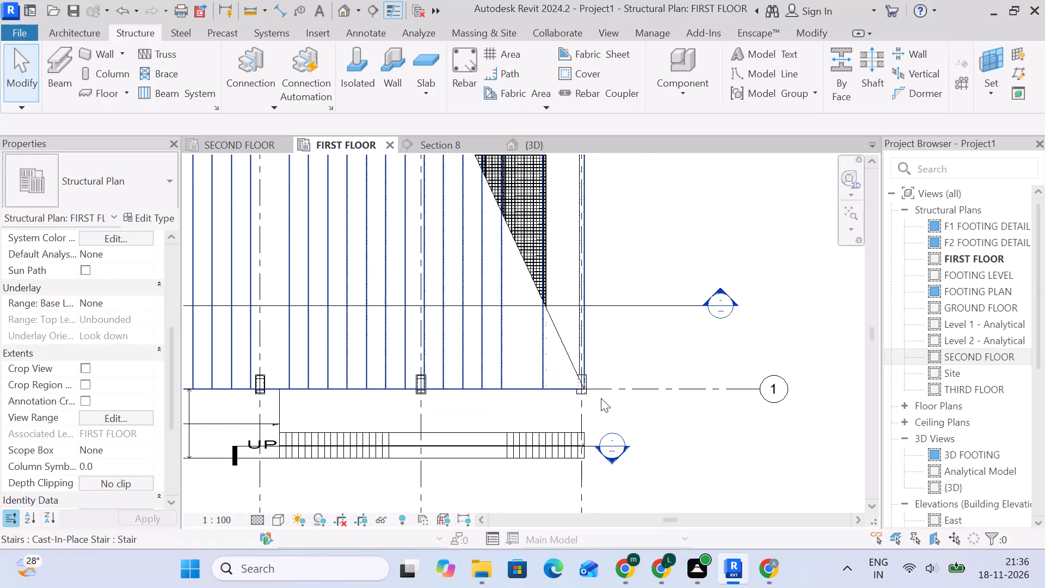
# Examine the end of the assembled stair beside grid 1 in the FIRST FLOOR plan, selecting its end run.
pyautogui.scroll(5, 597, 400)
pyautogui.moveTo(610, 403); pyautogui.dragTo(613, 403, button='middle')
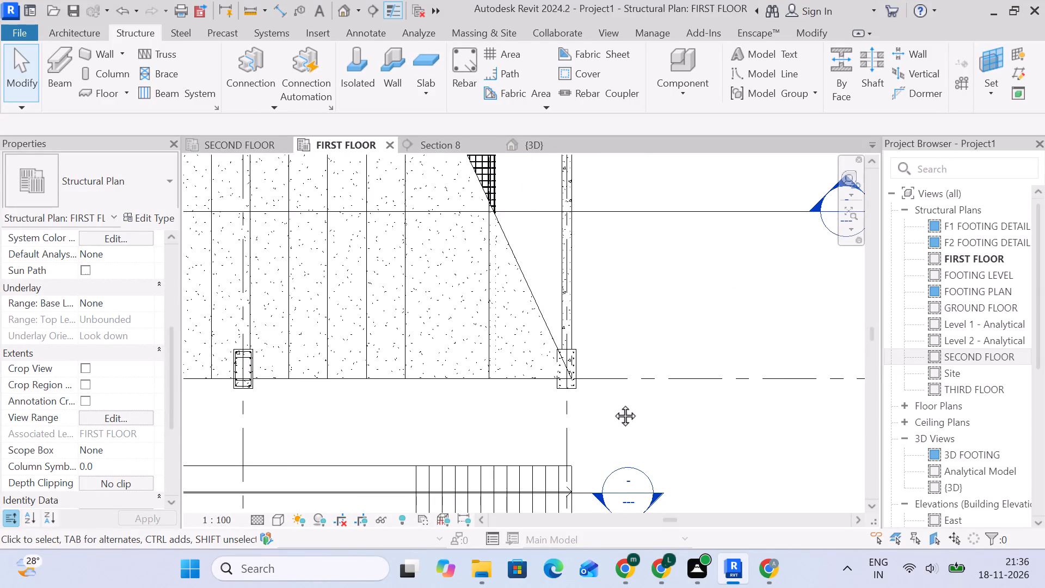
pyautogui.moveTo(613, 403); pyautogui.dragTo(651, 282, button='middle')
pyautogui.moveTo(634, 324); pyautogui.dragTo(687, 274, button='middle')
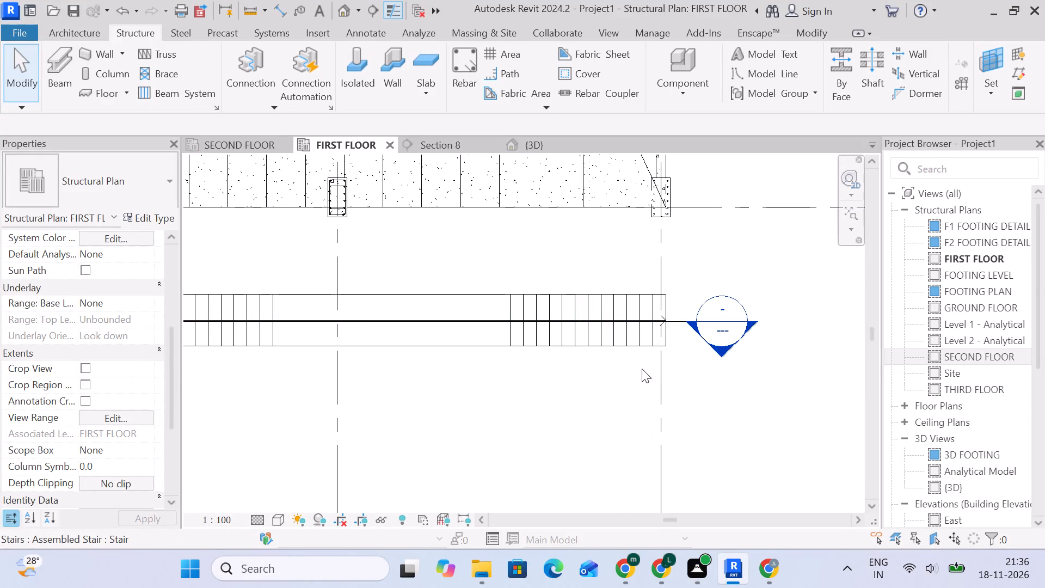
pyautogui.moveTo(749, 249); pyautogui.dragTo(685, 283, button='middle')
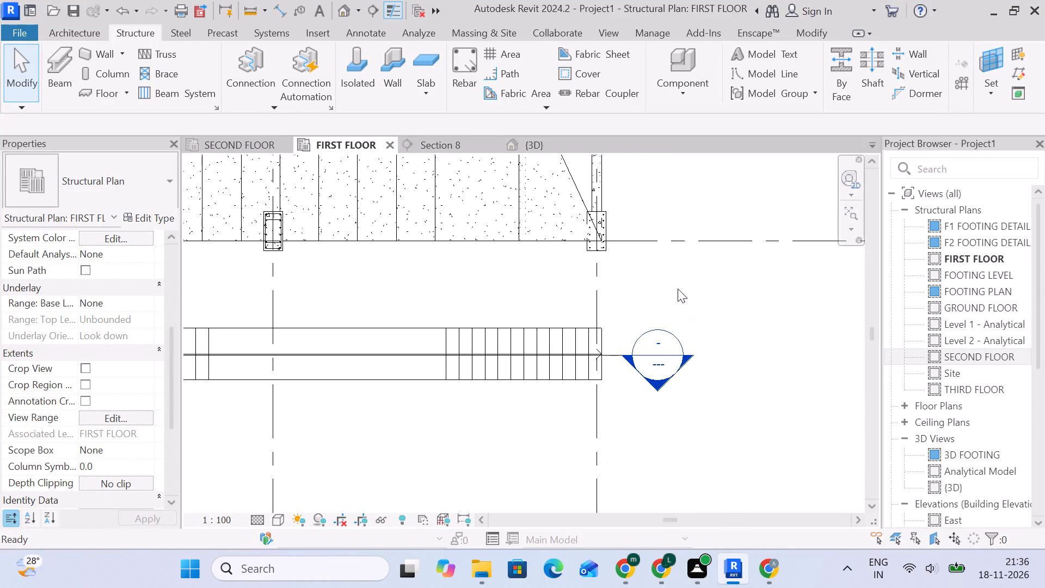
pyautogui.moveTo(647, 296); pyautogui.dragTo(692, 283, button='middle')
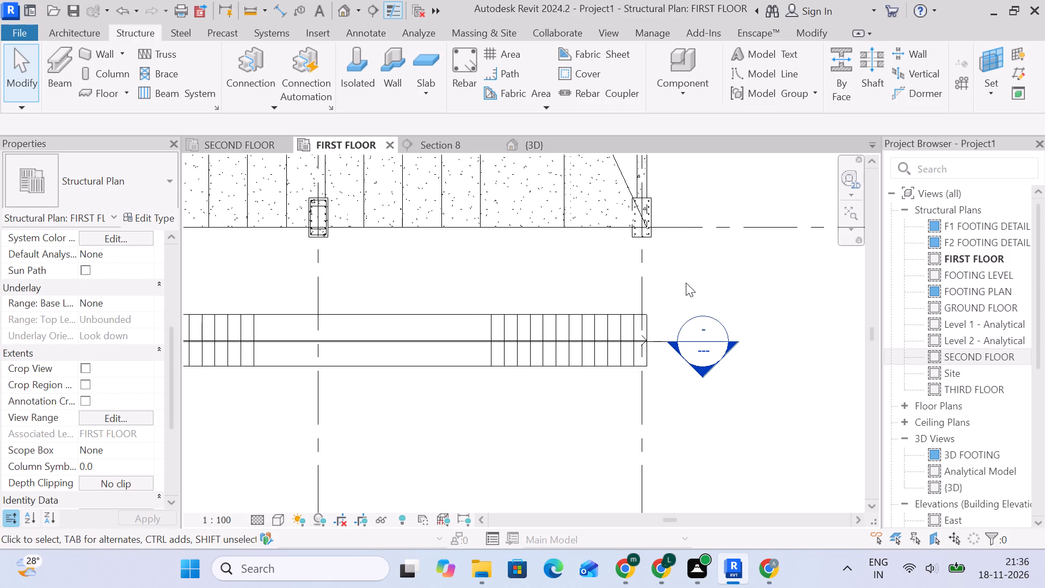
pyautogui.scroll(5, 648, 381)
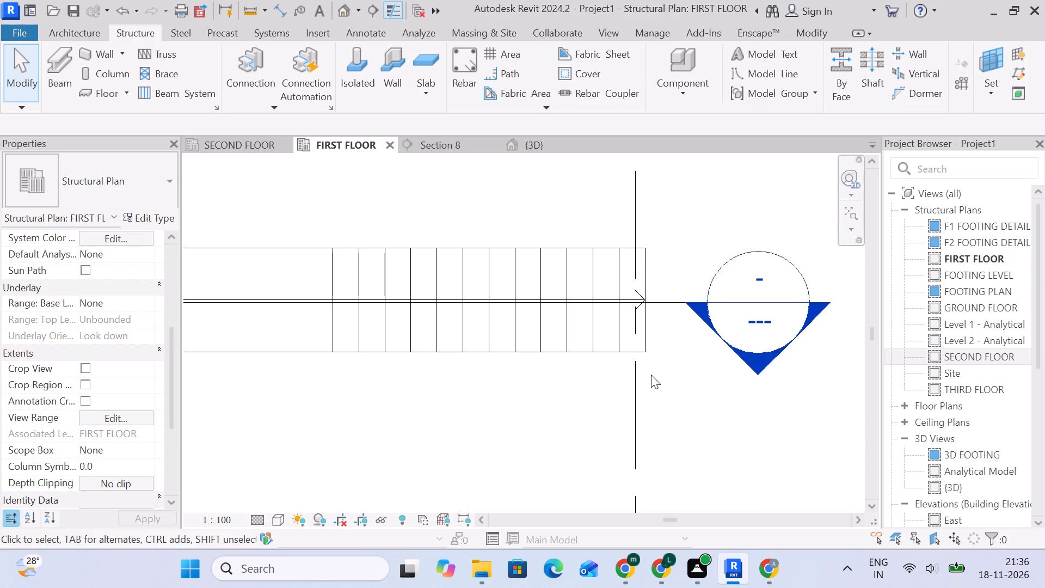
pyautogui.moveTo(651, 375); pyautogui.dragTo(525, 454, button='middle')
pyautogui.moveTo(531, 434); pyautogui.dragTo(598, 408, button='middle')
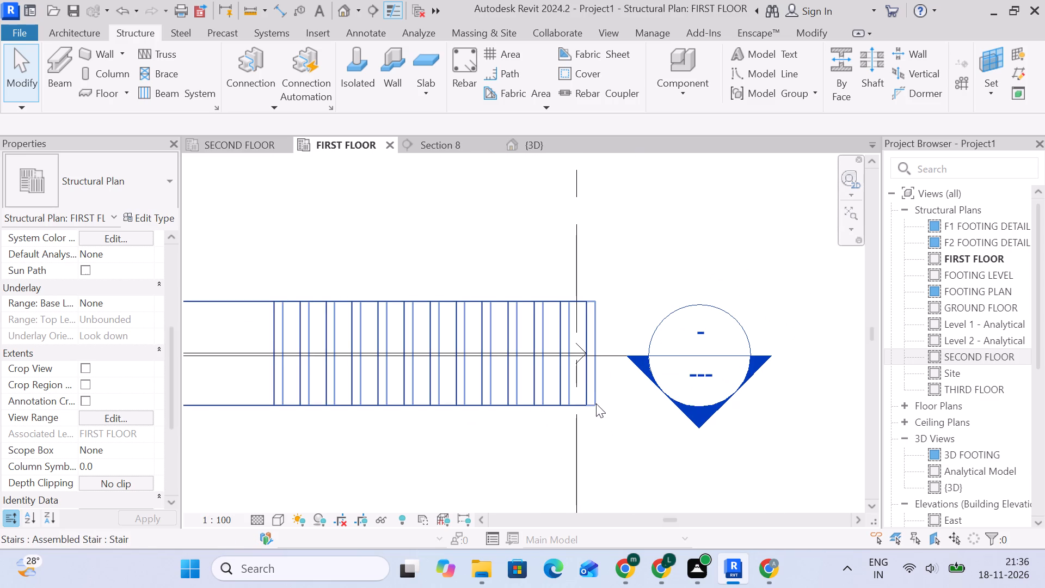
pyautogui.click(598, 403)
pyautogui.scroll(-5, 602, 404)
pyautogui.moveTo(612, 413); pyautogui.dragTo(658, 336, button='middle')
pyautogui.scroll(-11, 663, 341)
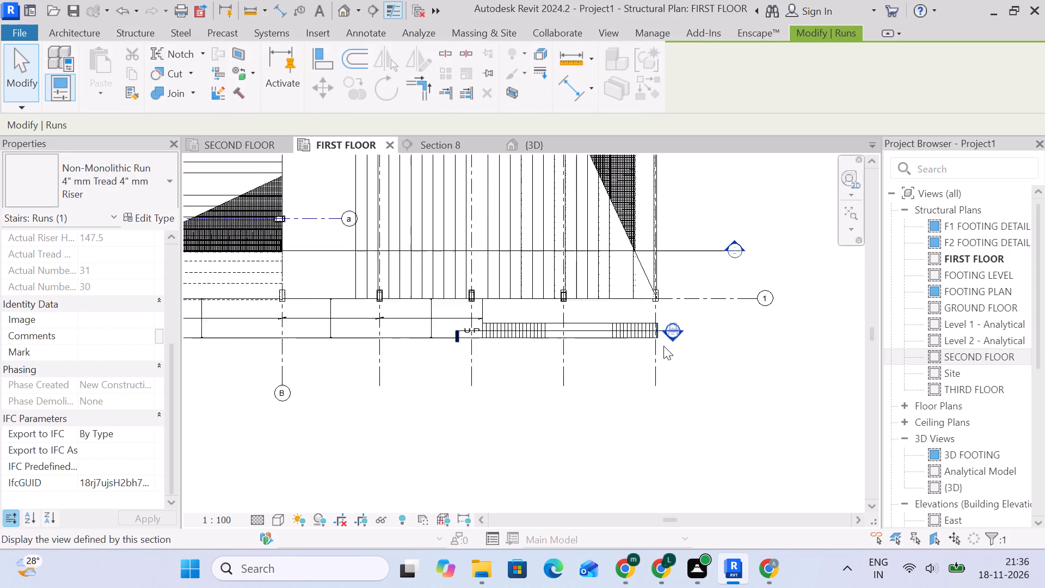
pyautogui.scroll(1, 755, 387)
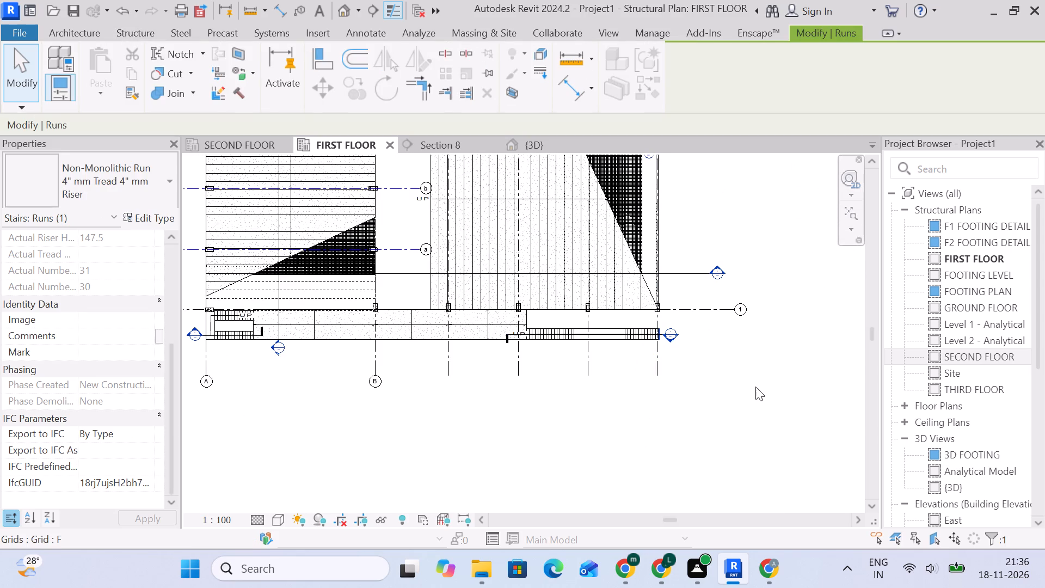
pyautogui.scroll(20, 625, 317)
pyautogui.scroll(1, 625, 317)
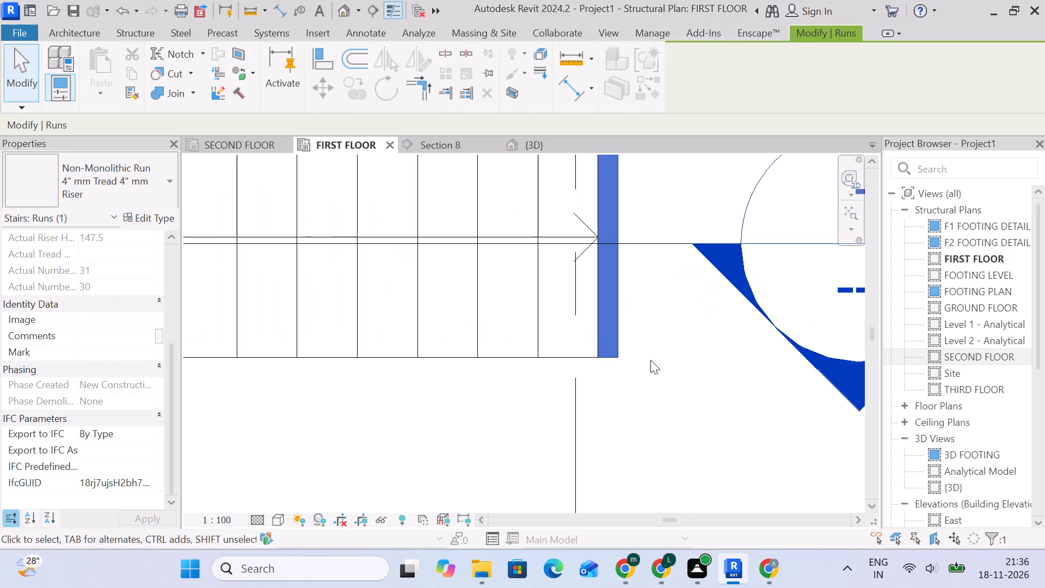
pyautogui.click(677, 389)
# Select the whole assembled stair in the plan and inspect its lower flight at GROUND FLOOR level in Section 8.
pyautogui.click(514, 343)
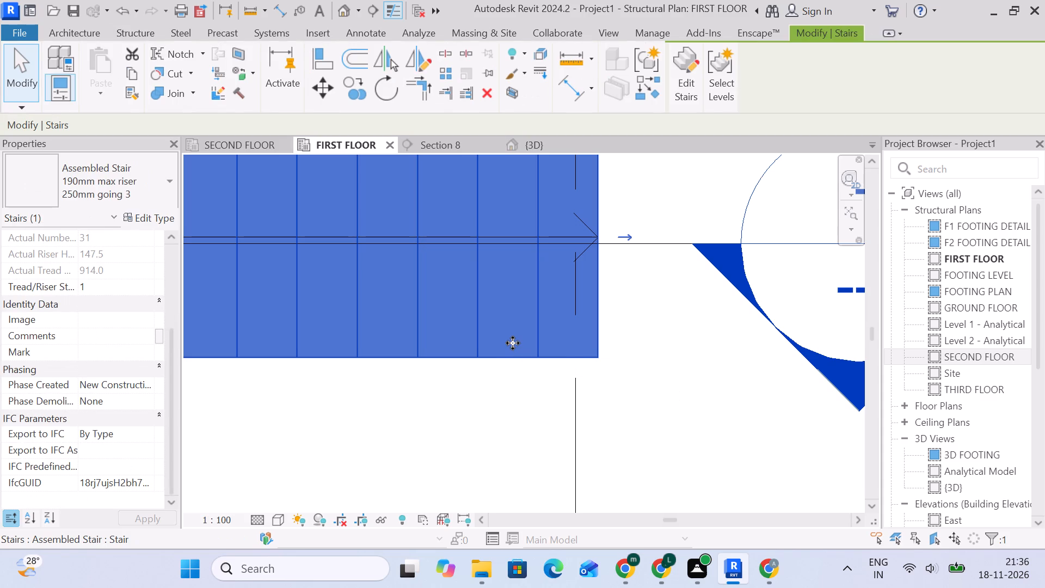
pyautogui.scroll(-10, 513, 343)
pyautogui.scroll(-7, 662, 392)
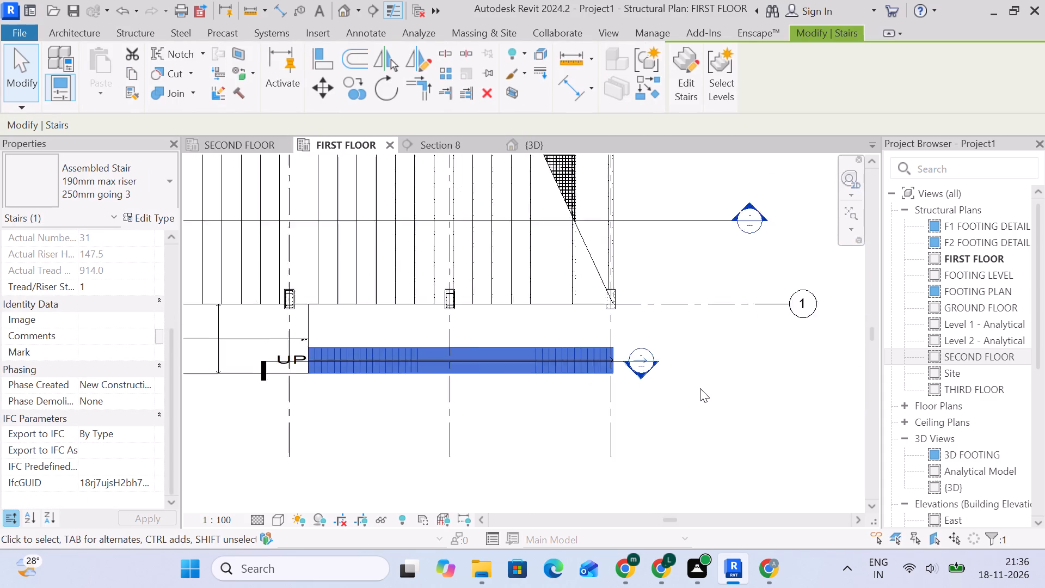
pyautogui.scroll(-2, 700, 388)
pyautogui.moveTo(700, 388); pyautogui.dragTo(696, 383, button='middle')
pyautogui.scroll(-3, 703, 381)
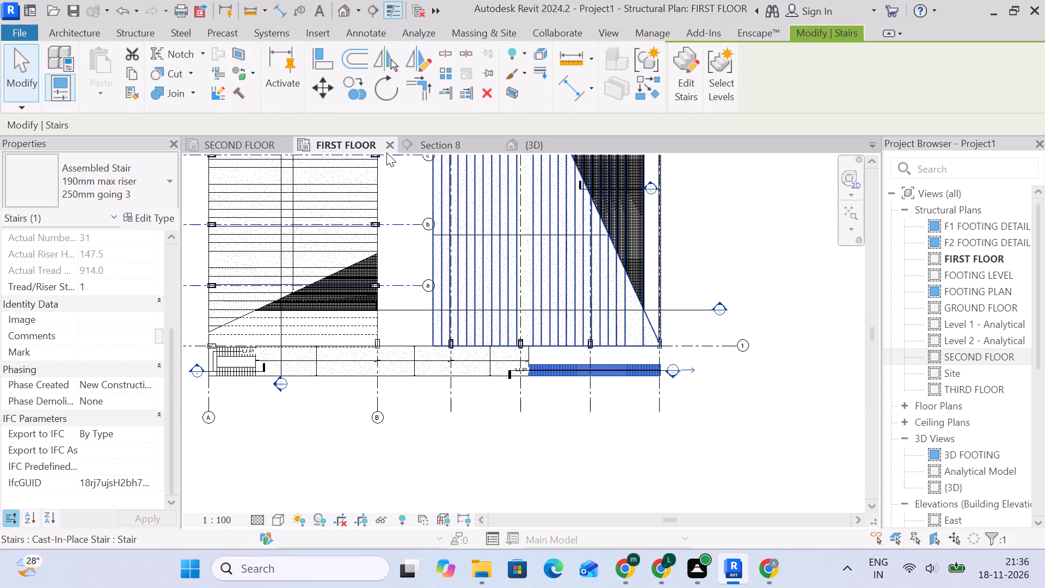
pyautogui.click(416, 145)
pyautogui.scroll(5, 522, 374)
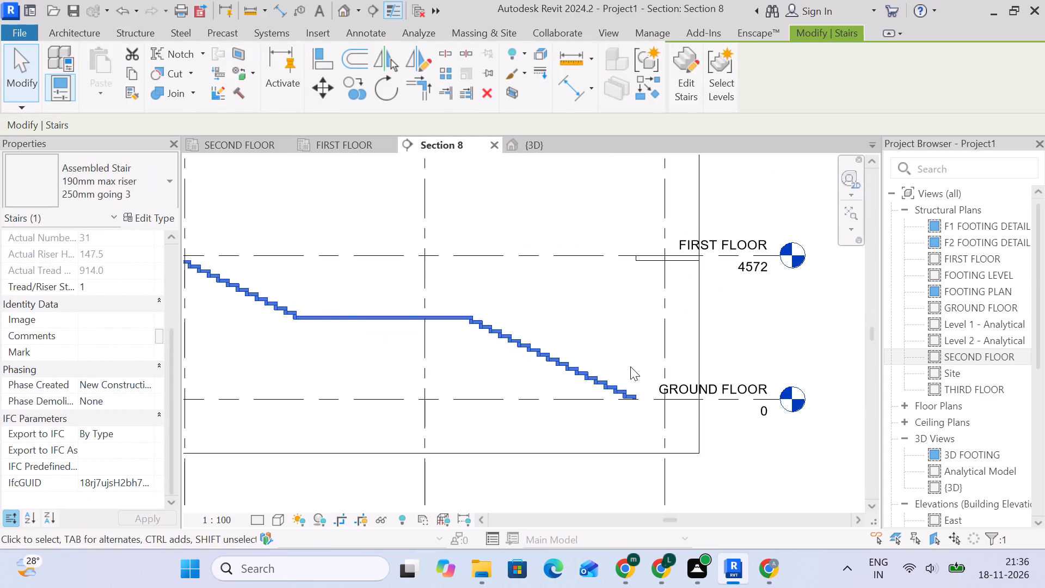
pyautogui.scroll(15, 621, 382)
pyautogui.scroll(-5, 618, 400)
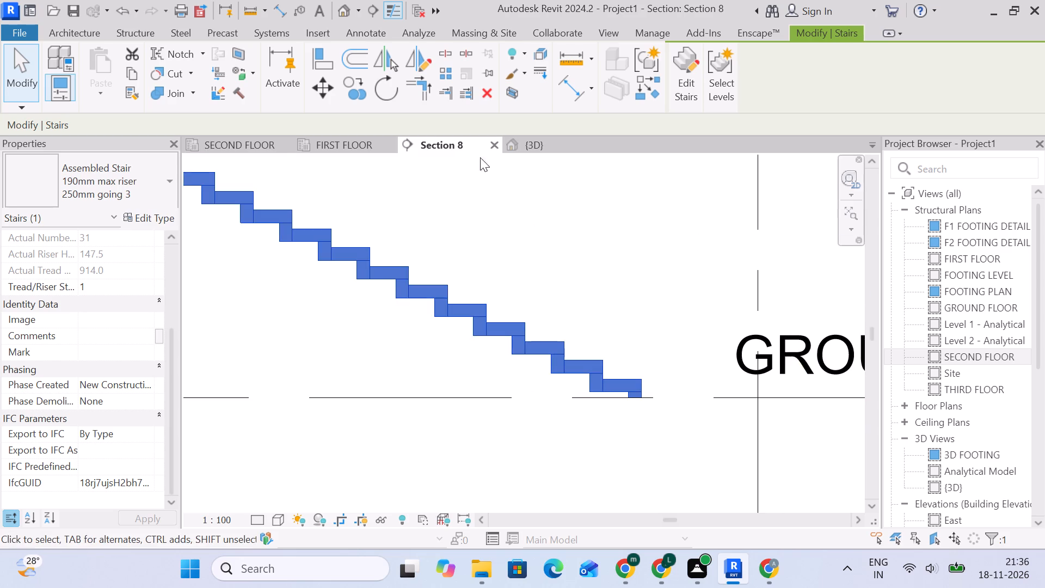
# Select the stair's end run in the FIRST FLOOR plan and inspect both flights and the landing in Section 8.
pyautogui.click(349, 143)
pyautogui.click(698, 420)
pyautogui.scroll(5, 660, 365)
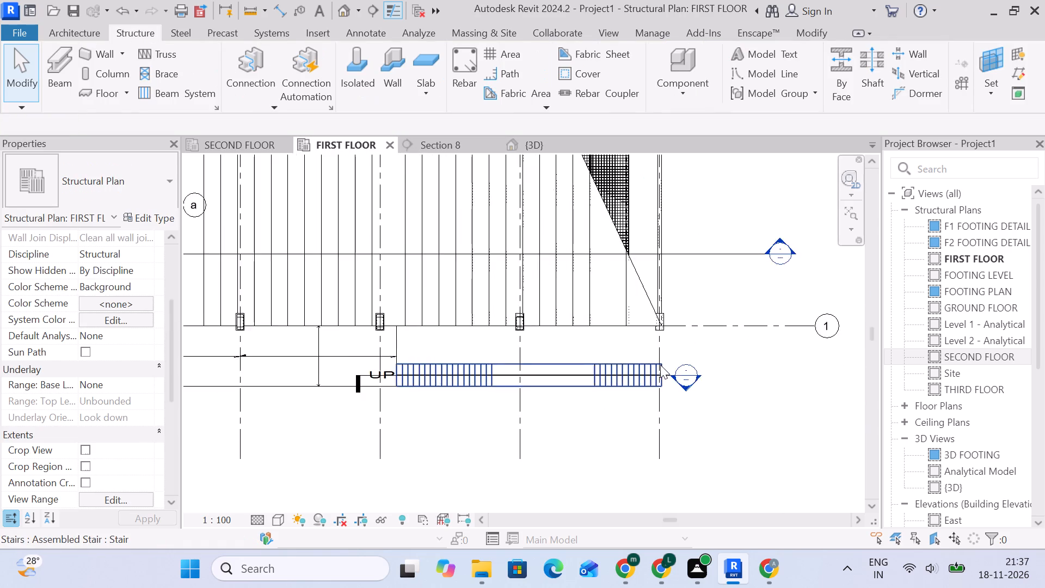
pyautogui.scroll(15, 660, 365)
pyautogui.click(661, 365)
pyautogui.scroll(-5, 659, 363)
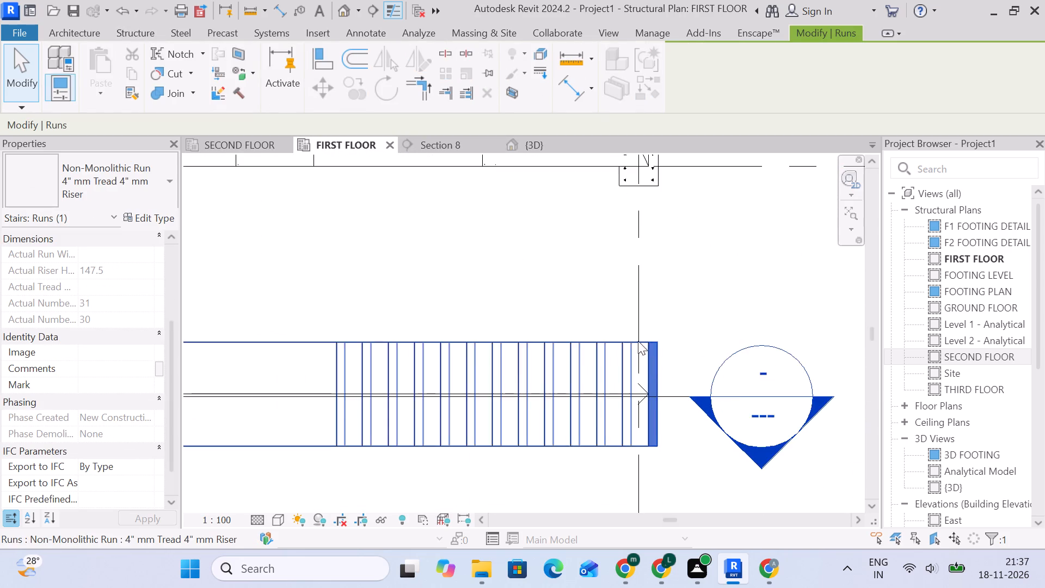
pyautogui.scroll(-9, 638, 341)
pyautogui.click(446, 137)
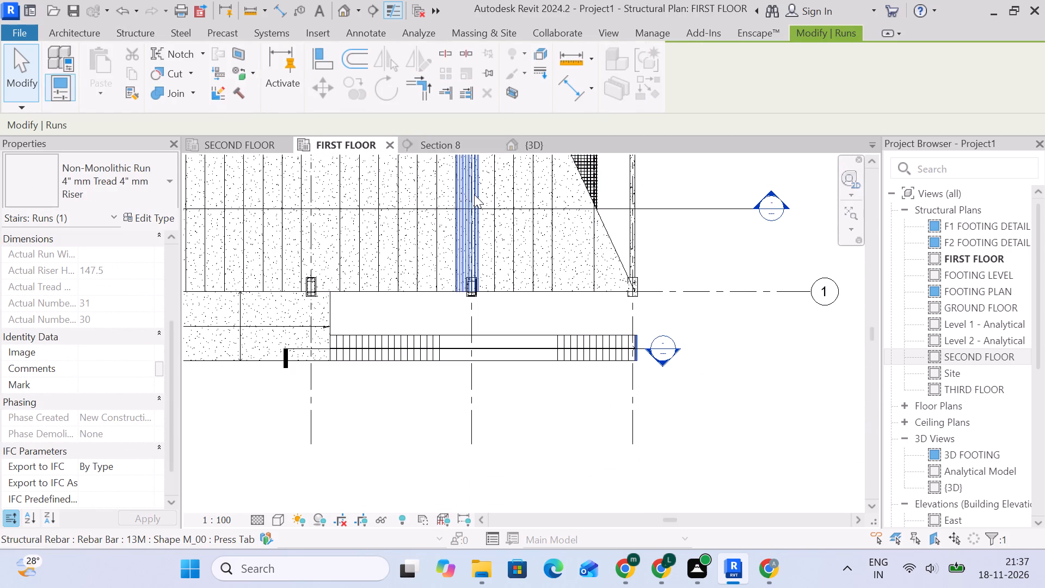
pyautogui.click(446, 147)
pyautogui.scroll(-5, 478, 296)
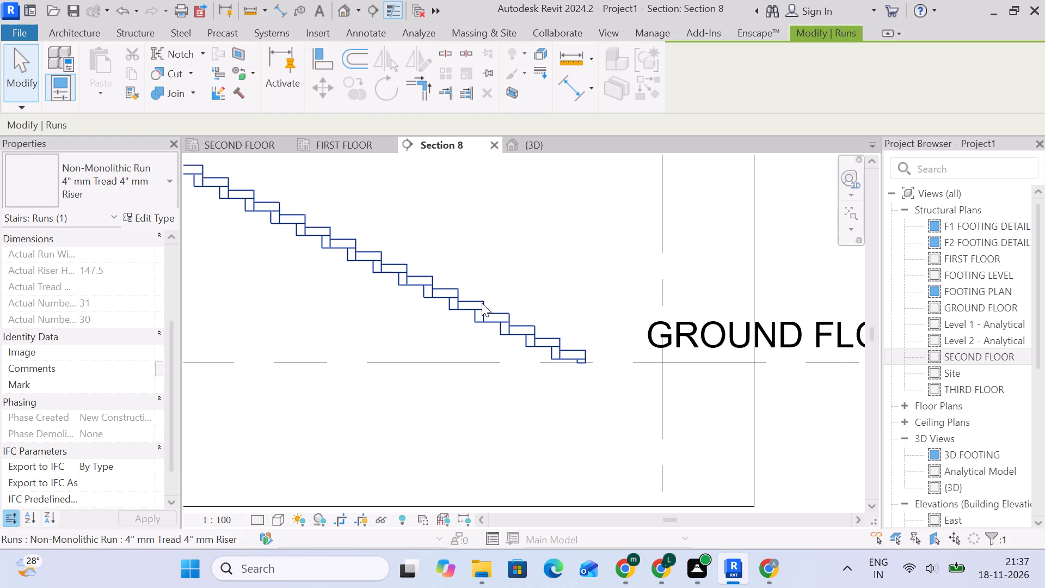
pyautogui.scroll(-5, 460, 414)
pyautogui.scroll(-3, 660, 437)
pyautogui.moveTo(675, 441); pyautogui.dragTo(798, 405, button='middle')
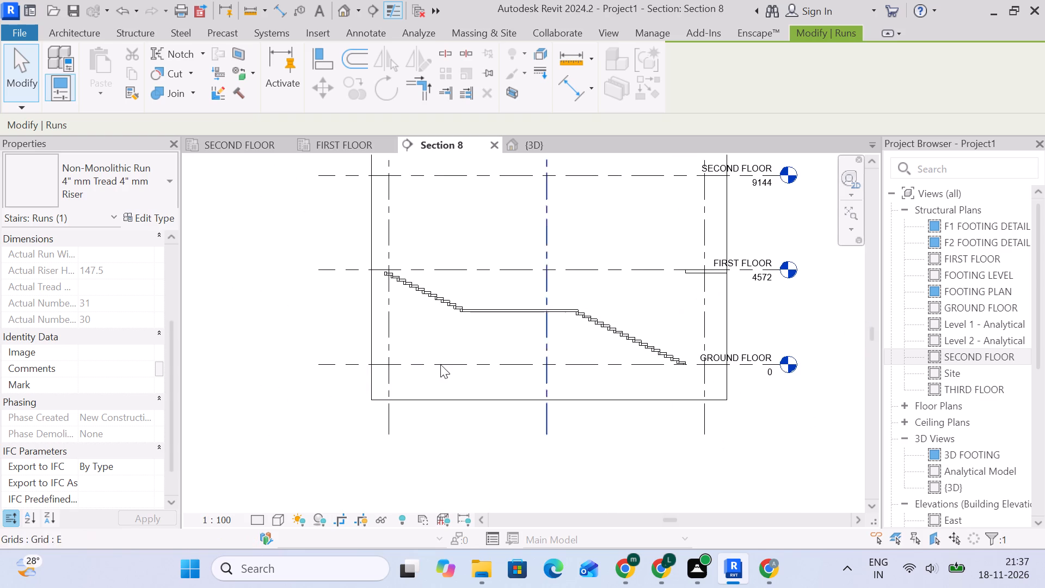
pyautogui.scroll(4, 382, 301)
pyautogui.scroll(4, 442, 340)
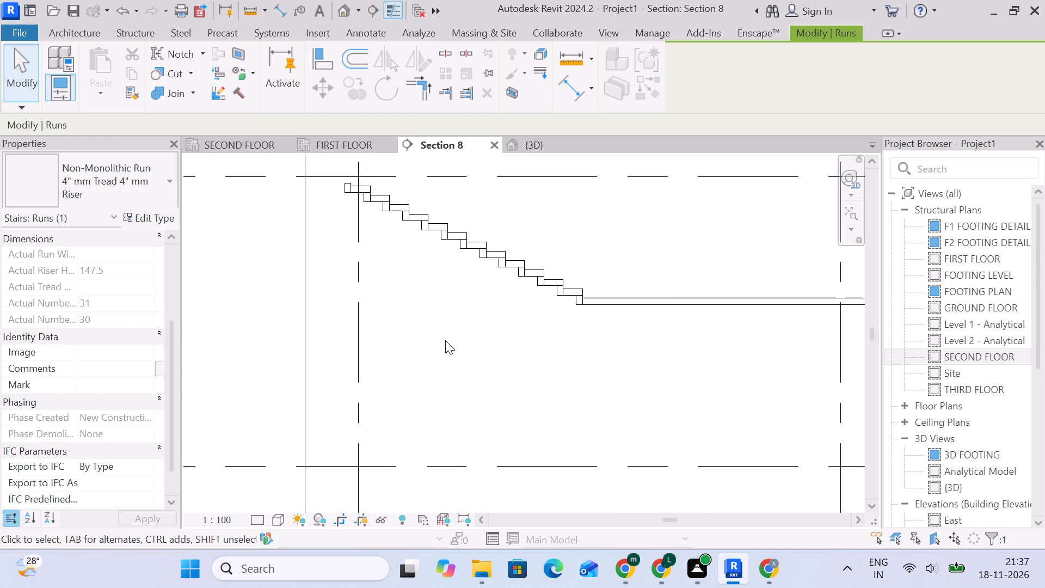
# Inspect the assembled stair in the {3D} view, focusing on where the lower flight meets the landing.
pyautogui.click(327, 144)
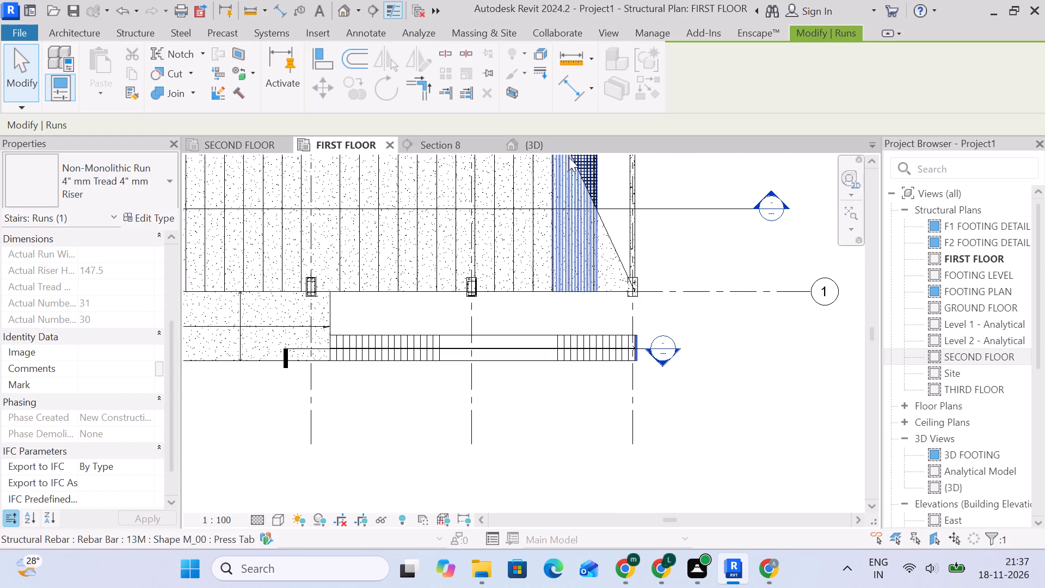
pyautogui.click(563, 143)
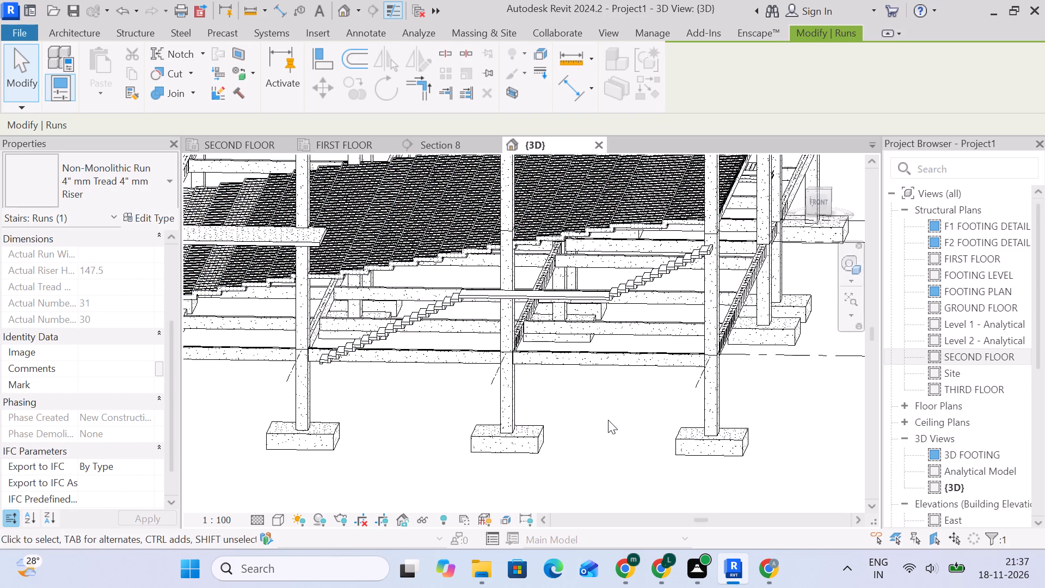
pyautogui.scroll(-3, 608, 420)
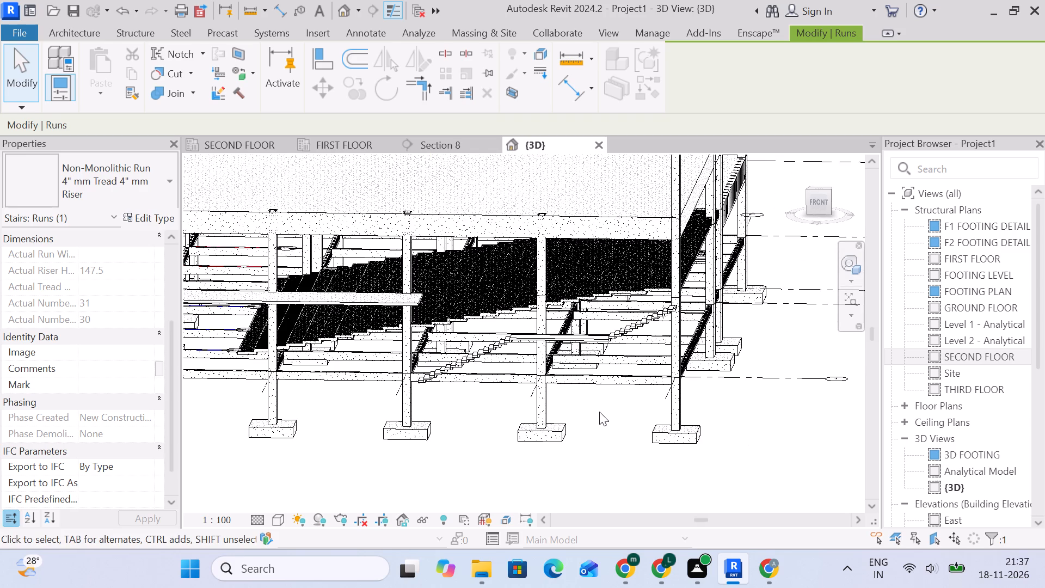
pyautogui.scroll(4, 614, 352)
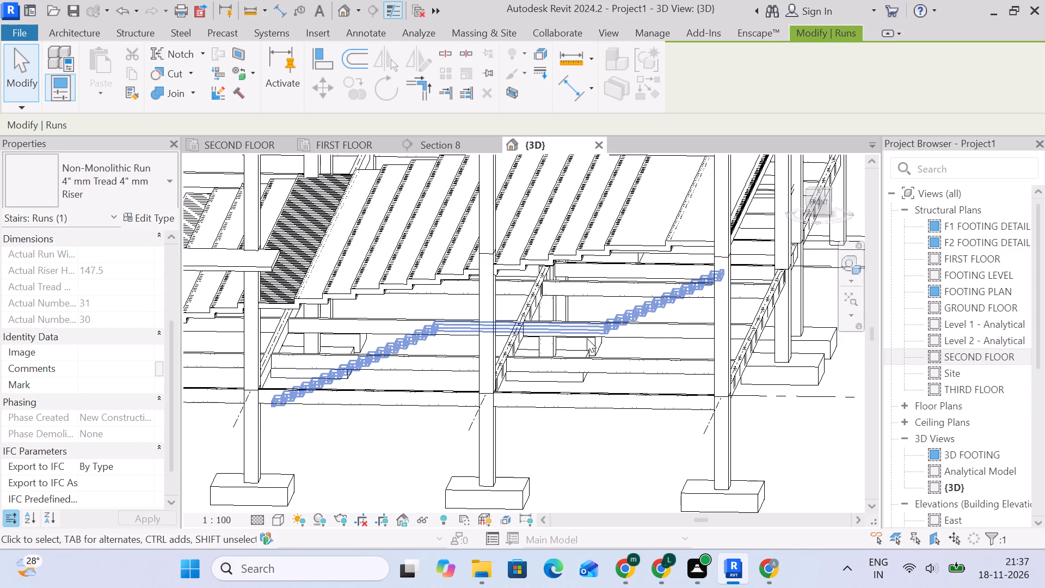
pyautogui.scroll(5, 592, 334)
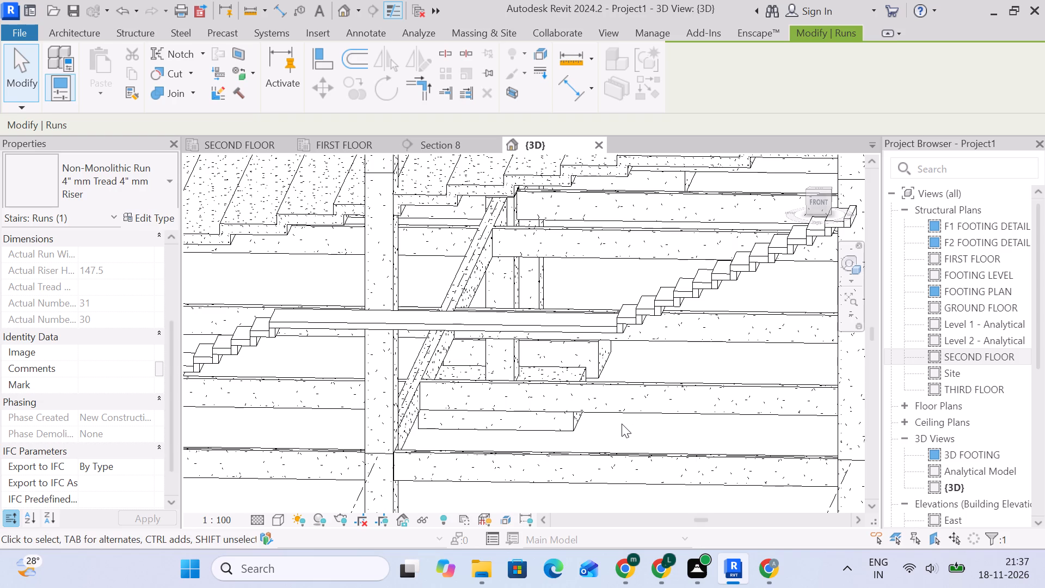
pyautogui.scroll(5, 293, 298)
pyautogui.scroll(5, 265, 339)
pyautogui.moveTo(271, 345); pyautogui.dragTo(300, 330, button='middle')
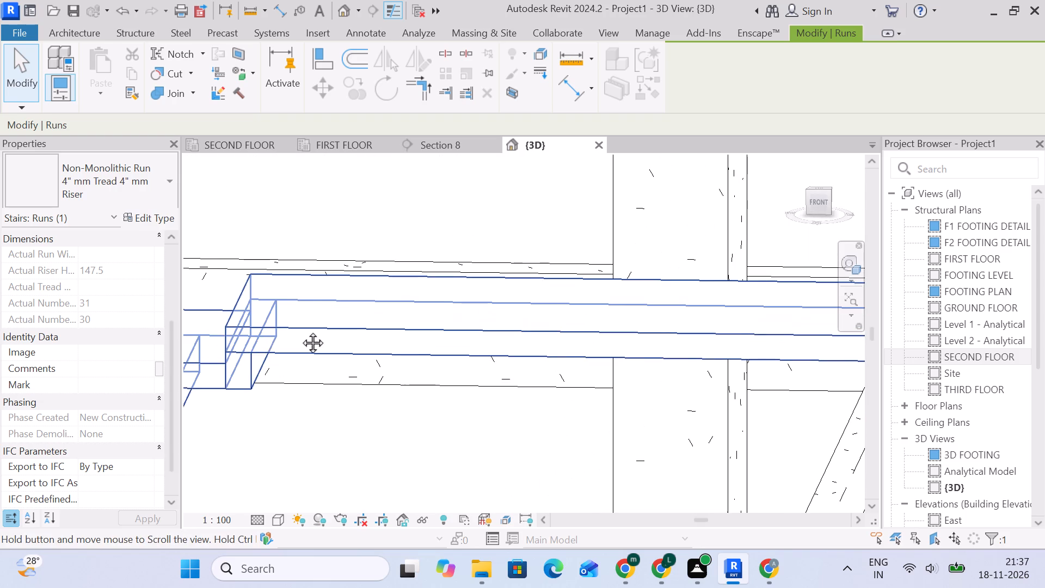
pyautogui.moveTo(300, 330); pyautogui.dragTo(539, 262, button='middle')
pyautogui.click(515, 265)
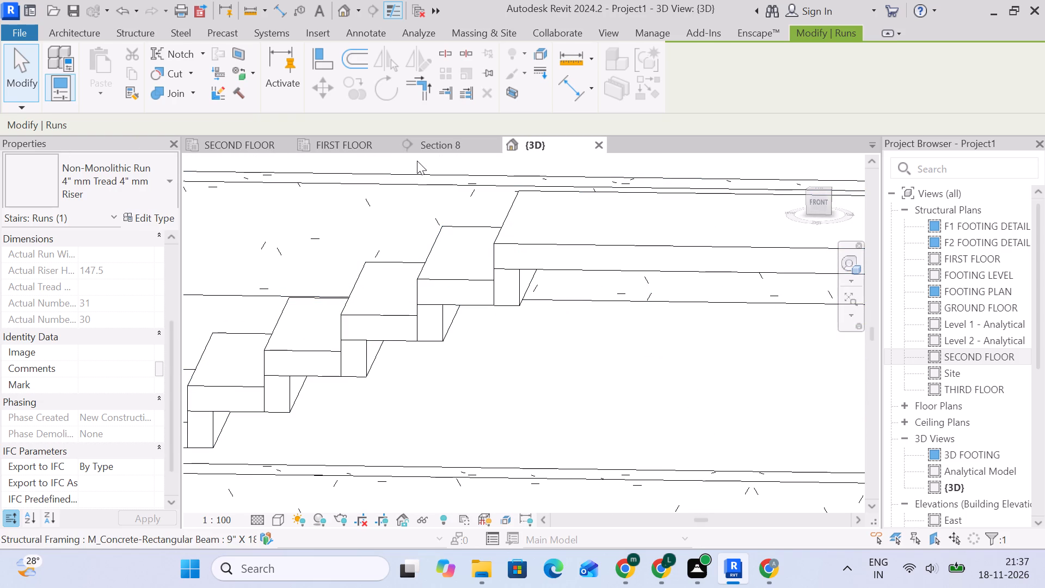
# Recheck Section 8, then examine the assembled stair and the surrounding framing near grid 1 in the FIRST FLOOR plan.
pyautogui.click(465, 143)
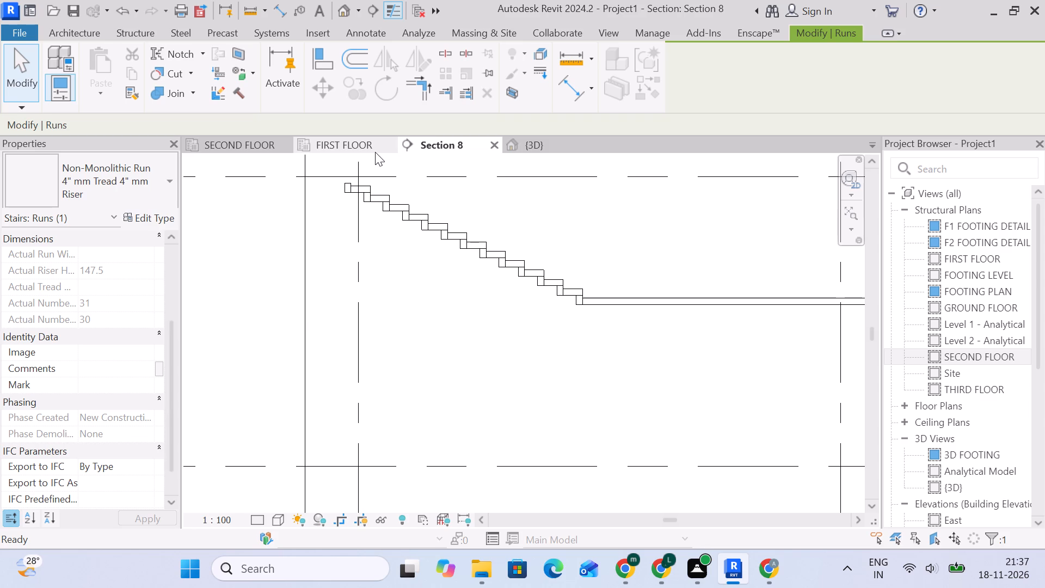
pyautogui.click(362, 151)
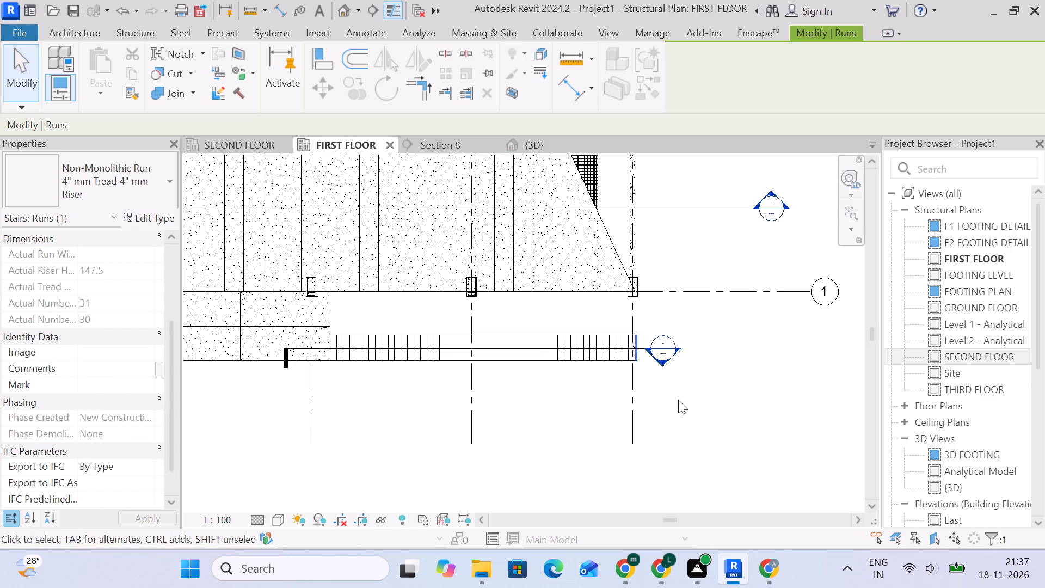
pyautogui.click(684, 387)
pyautogui.scroll(5, 626, 348)
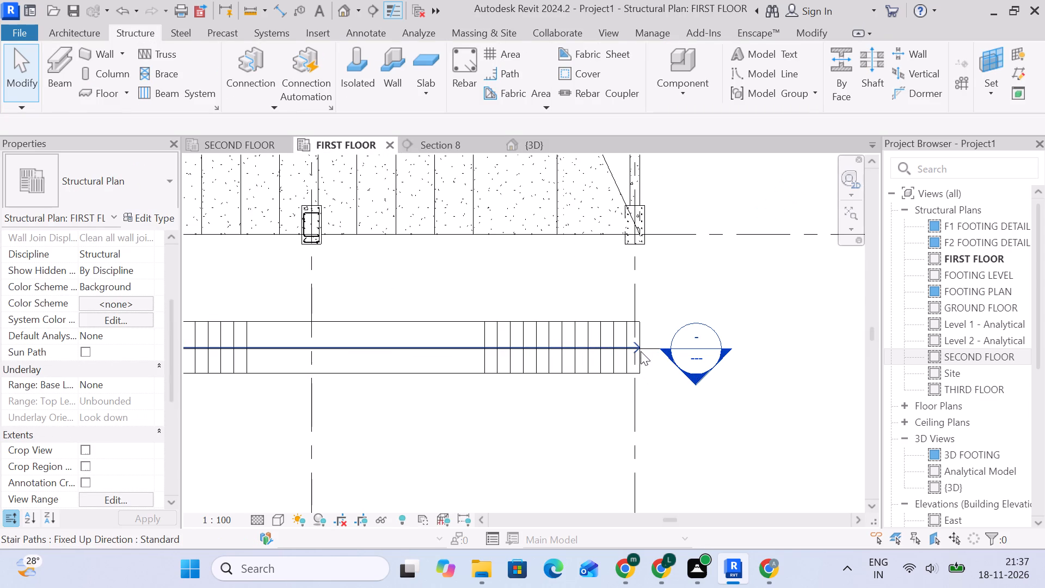
pyautogui.scroll(-10, 552, 228)
pyautogui.moveTo(560, 239); pyautogui.dragTo(580, 316, button='middle')
pyautogui.scroll(-4, 581, 314)
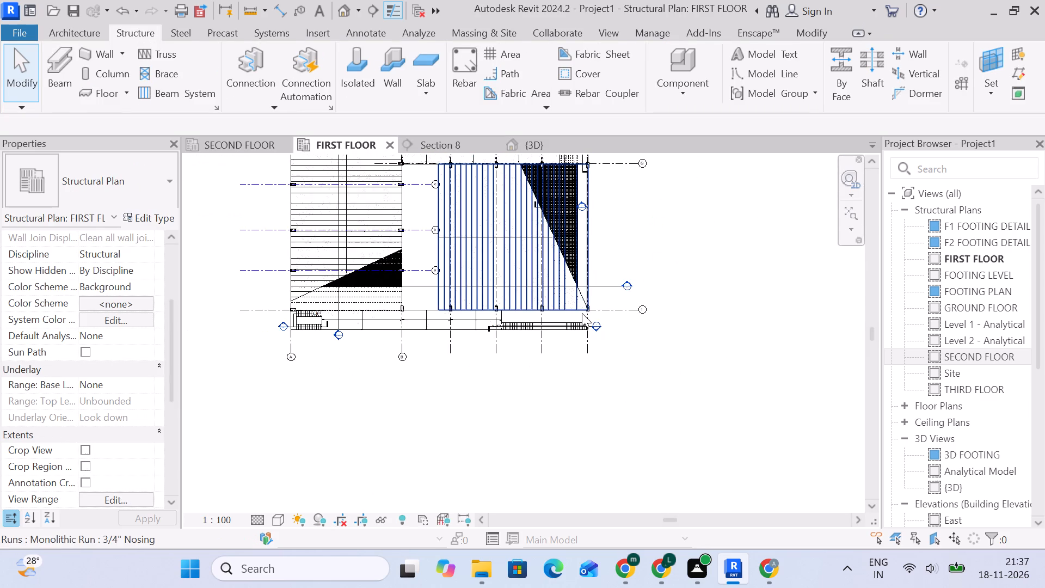
pyautogui.scroll(-4, 582, 313)
pyautogui.moveTo(569, 322); pyautogui.dragTo(544, 336, button='middle')
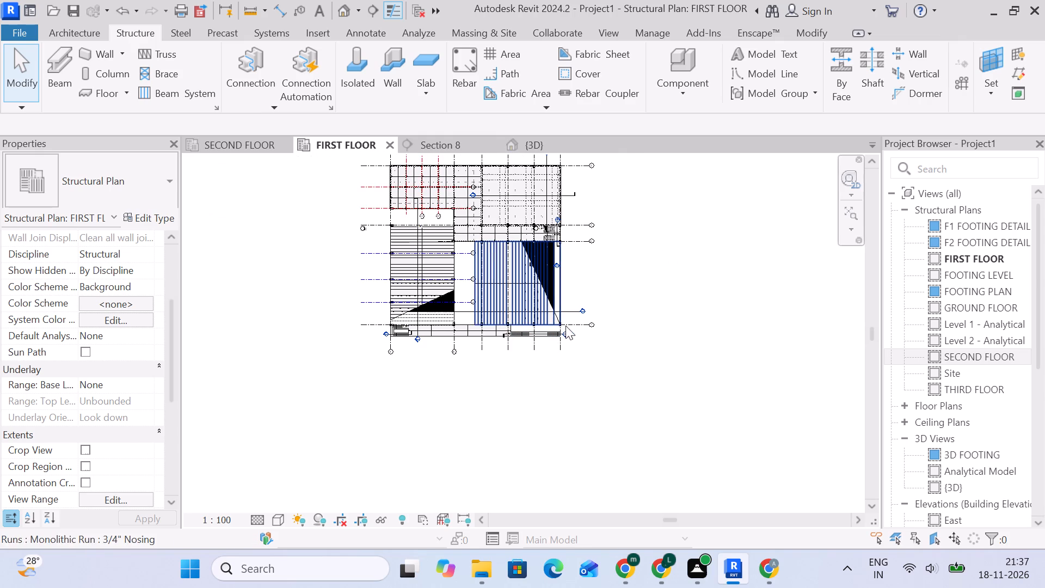
pyautogui.moveTo(629, 288); pyautogui.dragTo(557, 325, button='middle')
pyautogui.scroll(4, 492, 378)
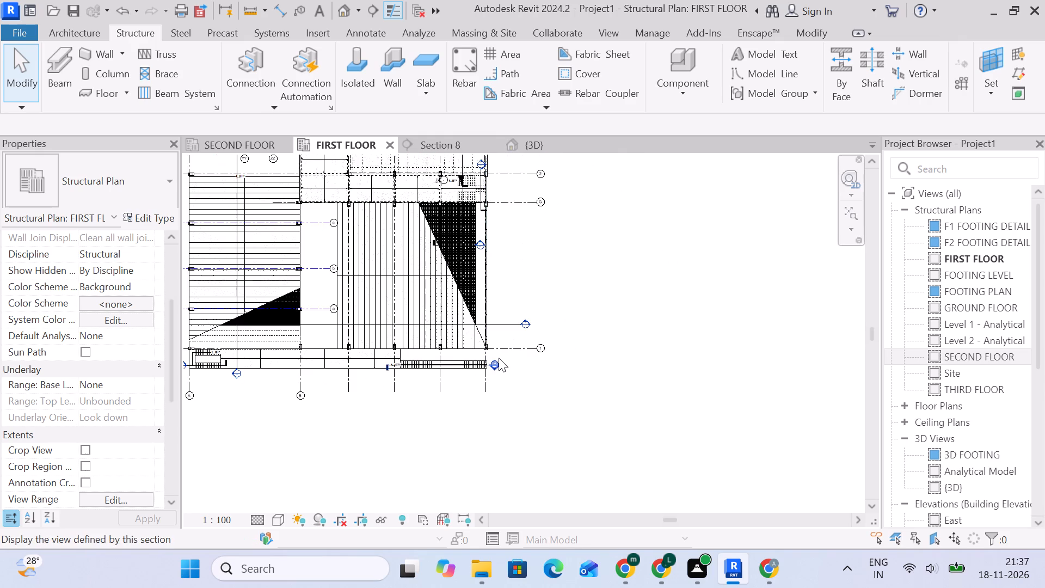
pyautogui.scroll(10, 499, 356)
pyautogui.moveTo(474, 348); pyautogui.dragTo(502, 259, button='middle')
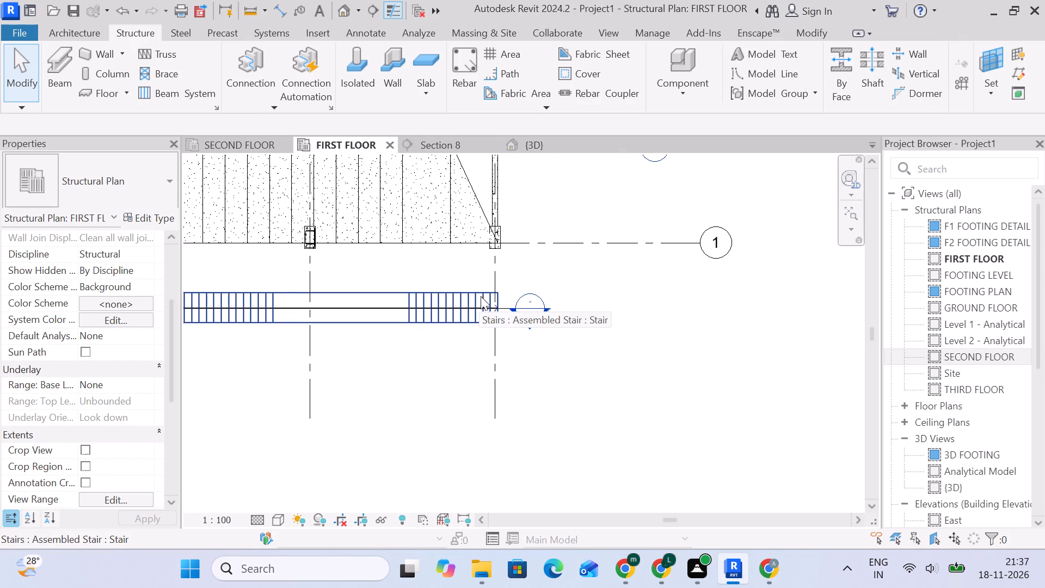
pyautogui.scroll(-8, 481, 296)
pyautogui.moveTo(483, 298); pyautogui.dragTo(482, 344, button='middle')
pyautogui.scroll(1, 482, 344)
pyautogui.moveTo(531, 164); pyautogui.dragTo(550, 304, button='middle')
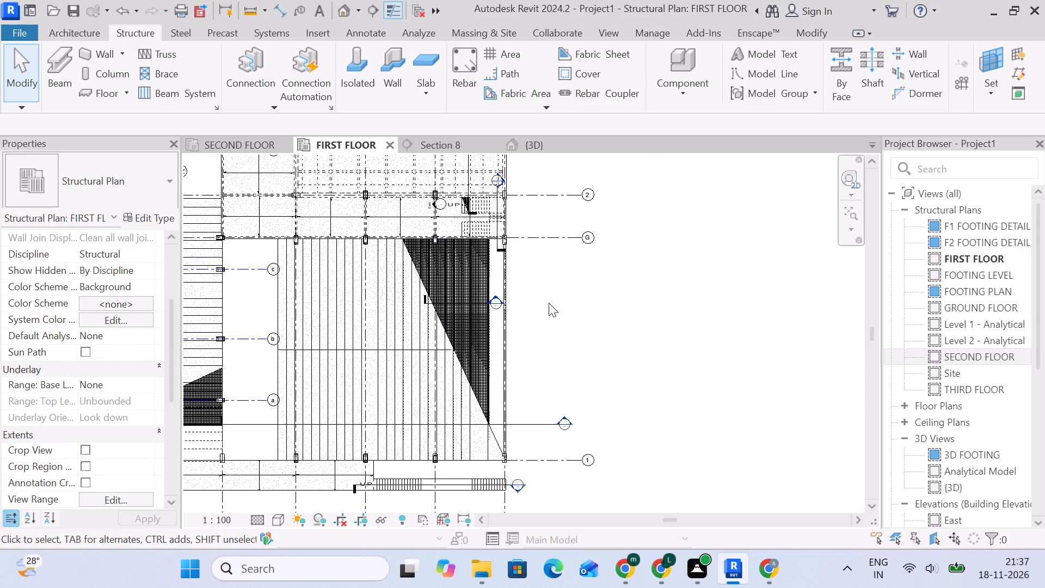
# Sketch a rectangular 6" SLAB foundation slab boundary about 3600 mm wide, from the column at grid G past the stair's end beyond grid 1.
pyautogui.scroll(4, 493, 234)
pyautogui.moveTo(685, 271); pyautogui.dragTo(627, 217, button='middle')
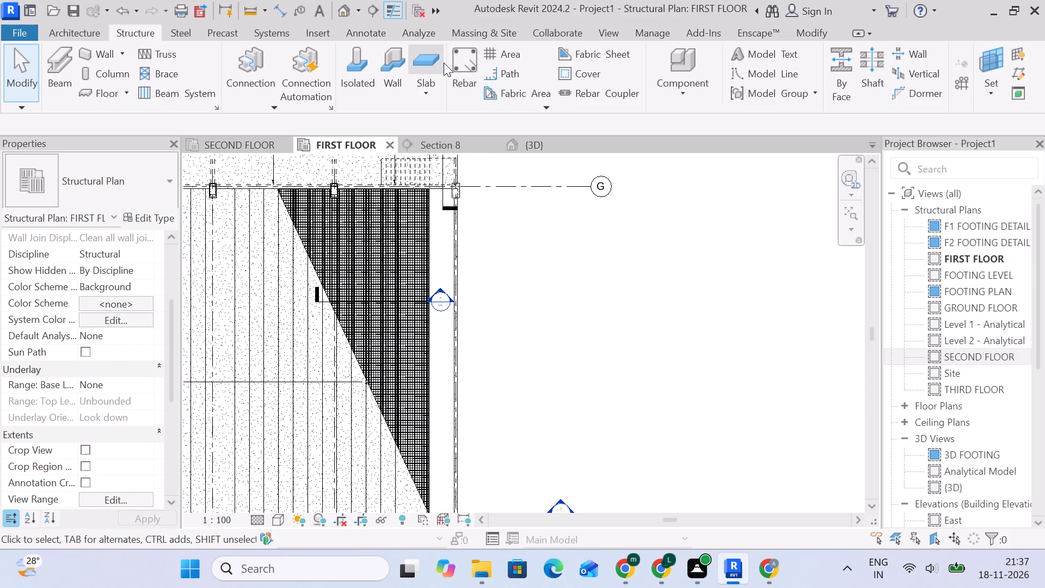
pyautogui.click(444, 63)
pyautogui.scroll(4, 454, 231)
pyautogui.moveTo(467, 212); pyautogui.dragTo(452, 278, button='middle')
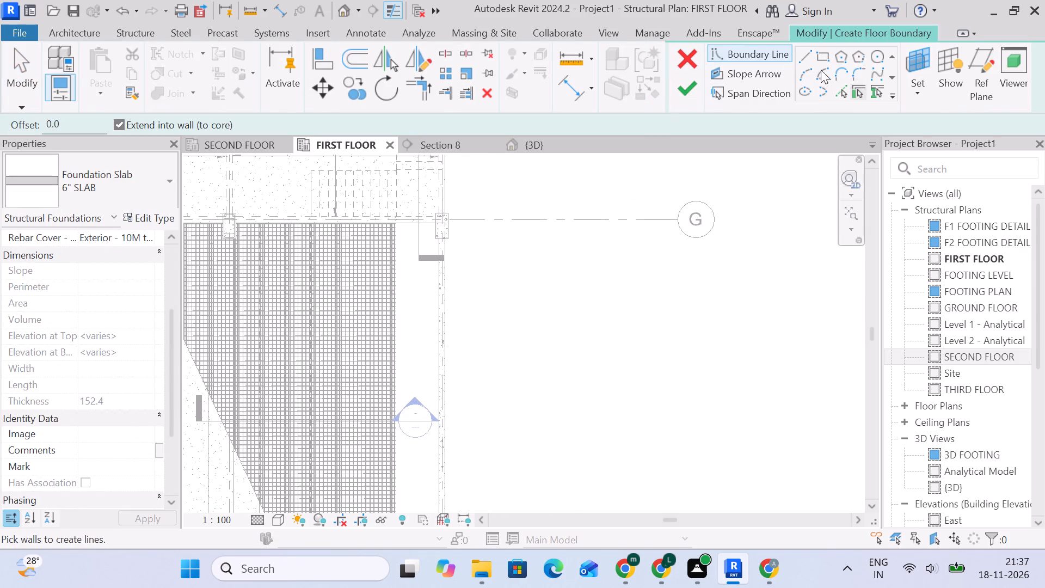
pyautogui.click(826, 55)
pyautogui.scroll(3, 445, 228)
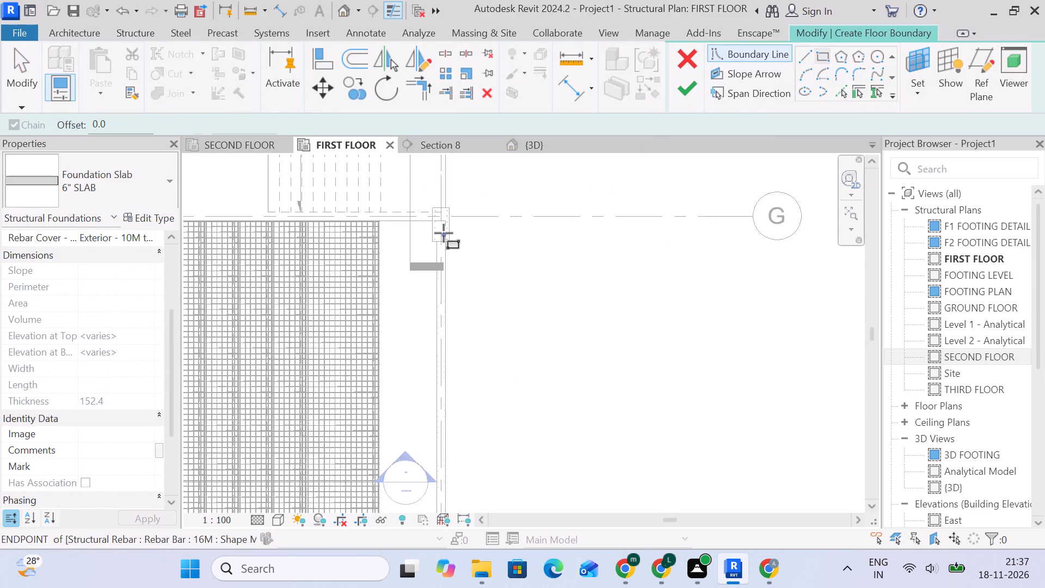
pyautogui.scroll(6, 444, 233)
pyautogui.click(437, 201)
pyautogui.scroll(-3, 594, 499)
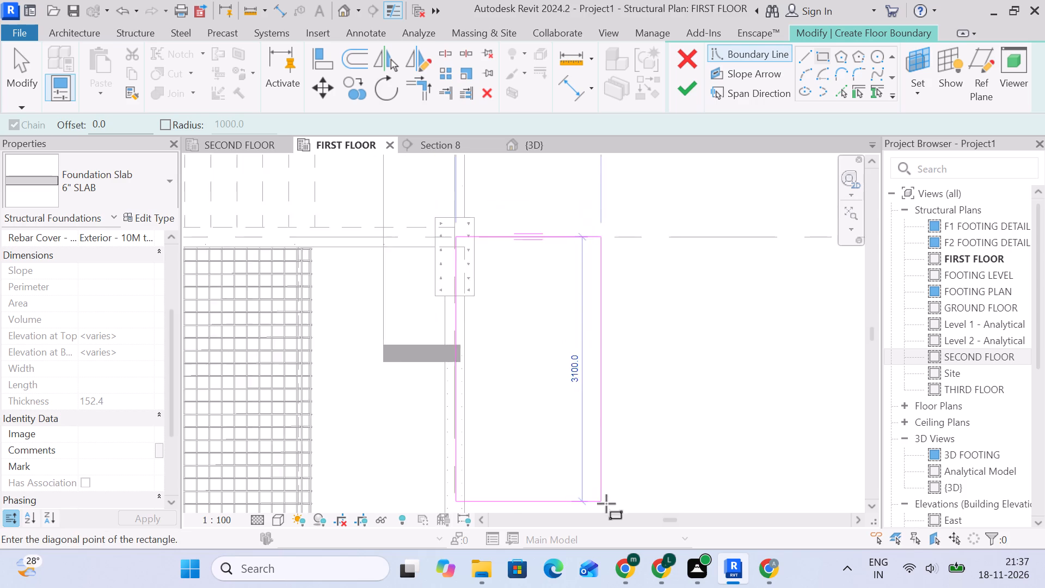
pyautogui.scroll(-2, 606, 504)
pyautogui.moveTo(611, 504); pyautogui.dragTo(549, 330, button='middle')
pyautogui.scroll(-5, 560, 425)
pyautogui.moveTo(565, 440); pyautogui.dragTo(492, 204, button='middle')
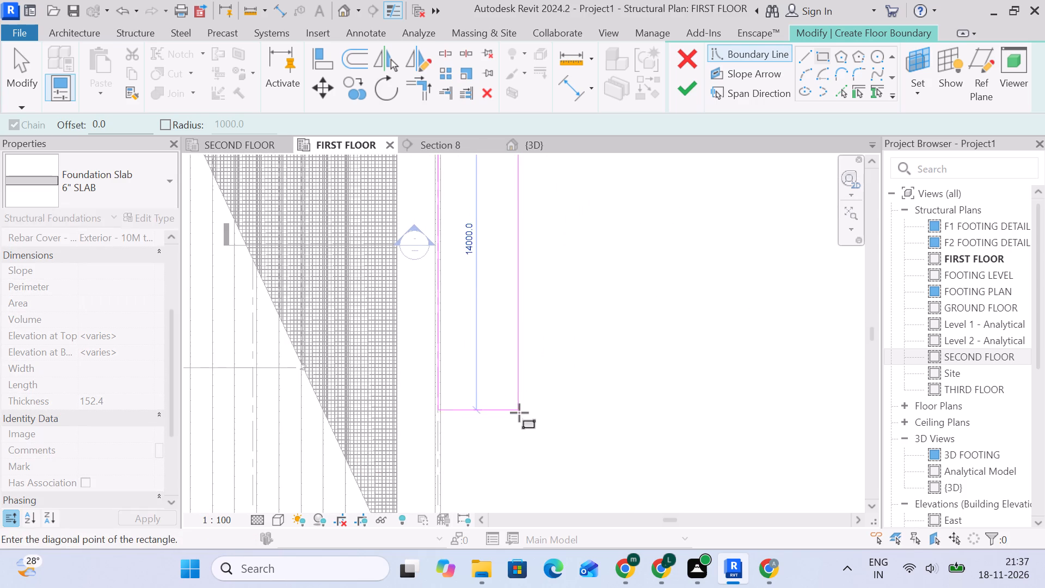
pyautogui.scroll(-5, 519, 413)
pyautogui.moveTo(519, 415); pyautogui.dragTo(491, 273, button='middle')
pyautogui.scroll(5, 499, 422)
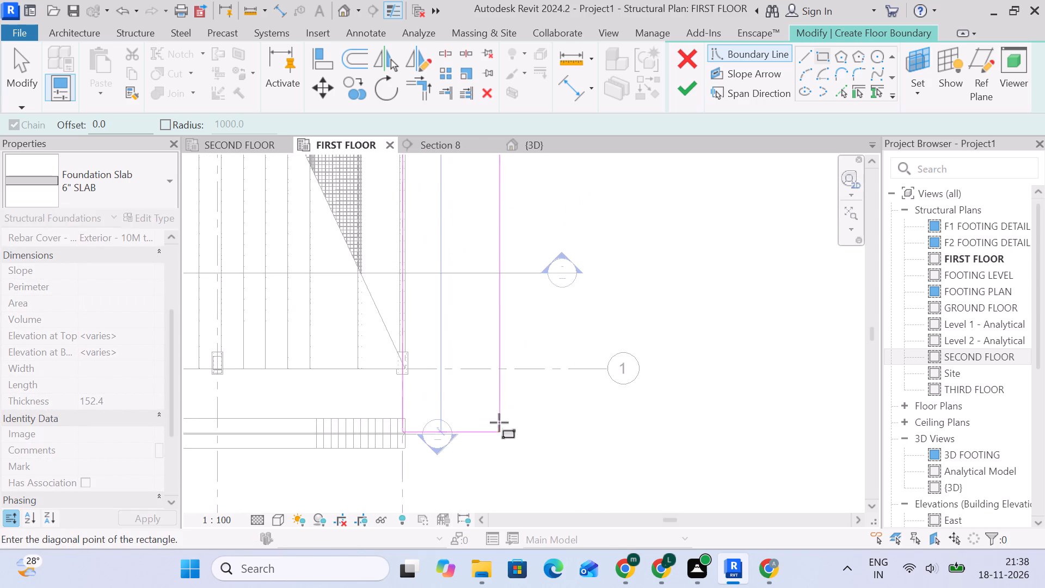
pyautogui.scroll(5, 496, 428)
pyautogui.moveTo(483, 471); pyautogui.dragTo(494, 294, button='middle')
pyautogui.scroll(2, 493, 293)
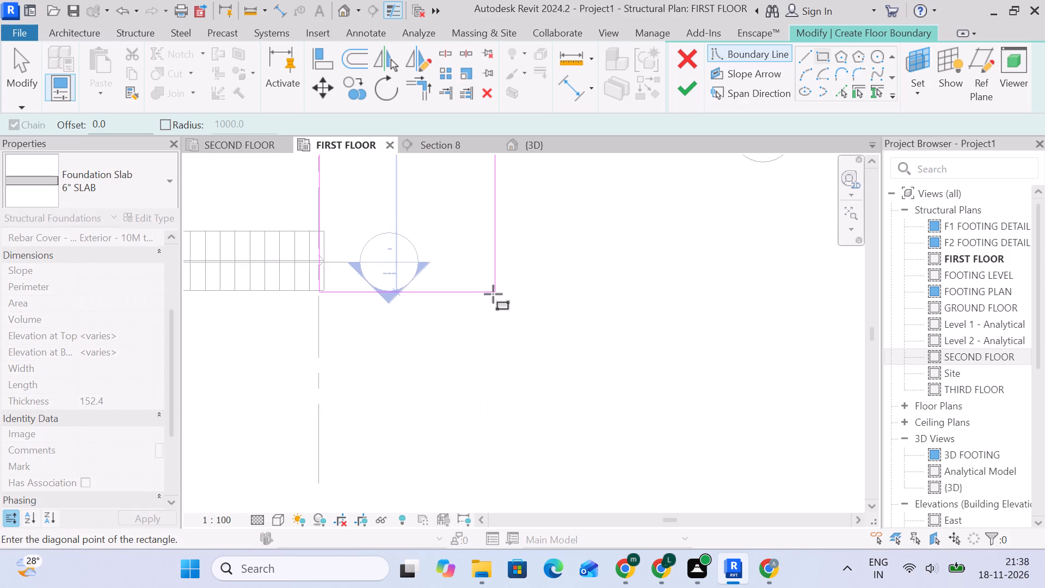
pyautogui.scroll(2, 493, 294)
pyautogui.moveTo(493, 294); pyautogui.dragTo(654, 339, button='middle')
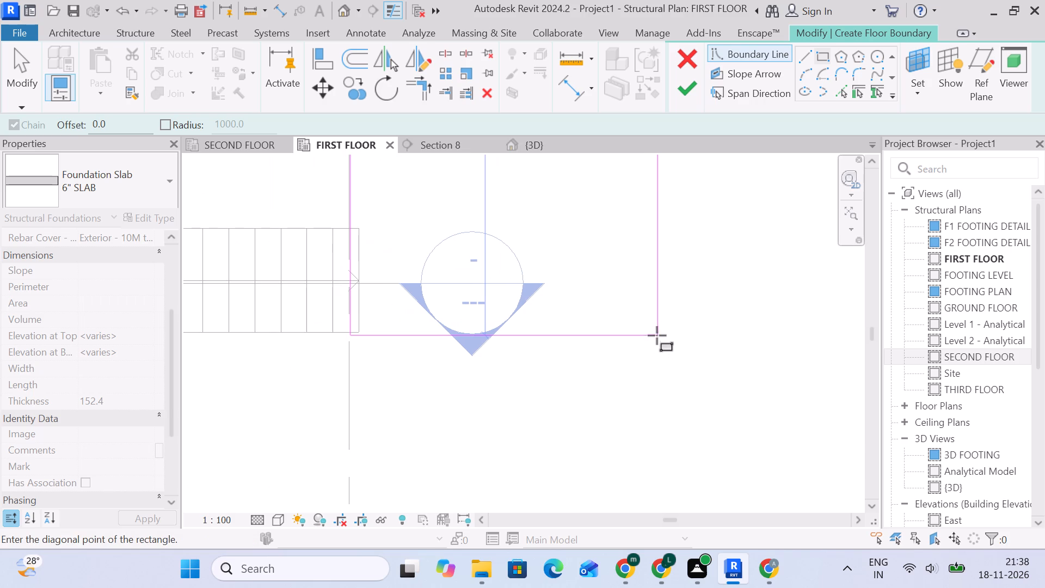
pyautogui.click(655, 334)
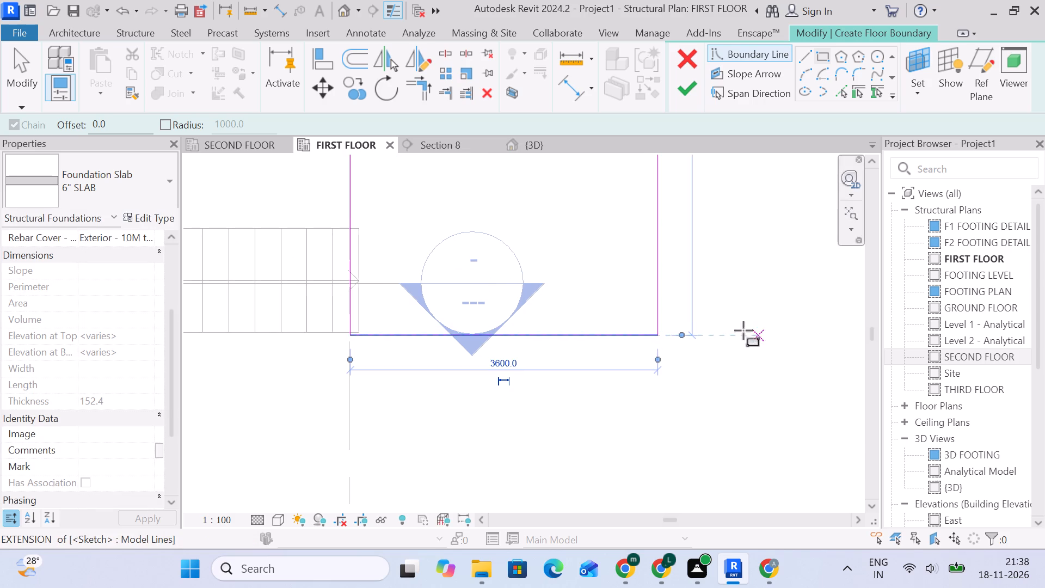
# Align the slab boundary's short edge beyond grid 1 with the outer side edge of the stair.
pyautogui.click(21, 61)
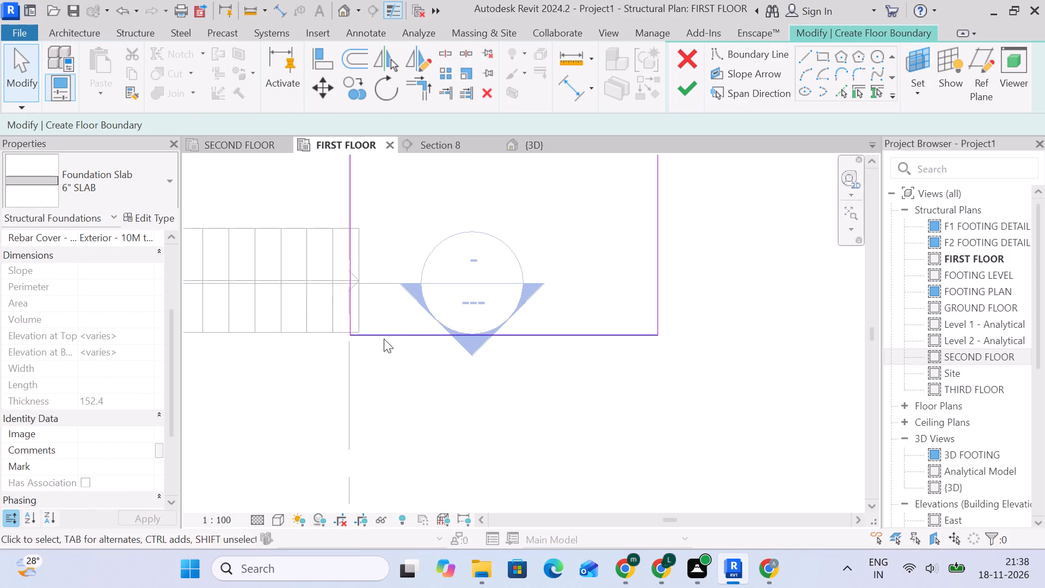
pyautogui.click(384, 339)
pyautogui.scroll(10, 361, 340)
pyautogui.click(316, 66)
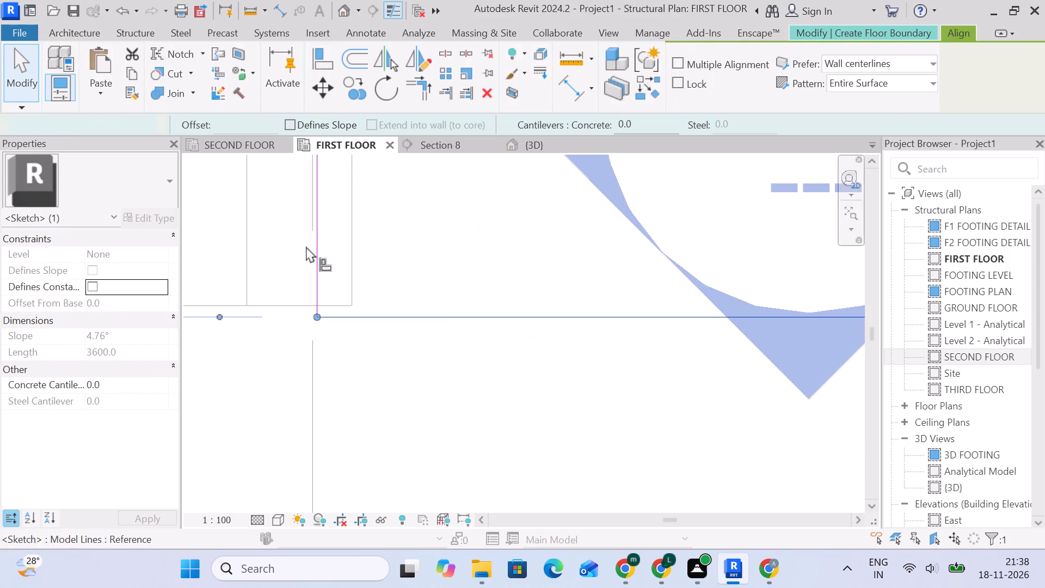
pyautogui.scroll(5, 299, 284)
pyautogui.click(378, 329)
pyautogui.click(395, 348)
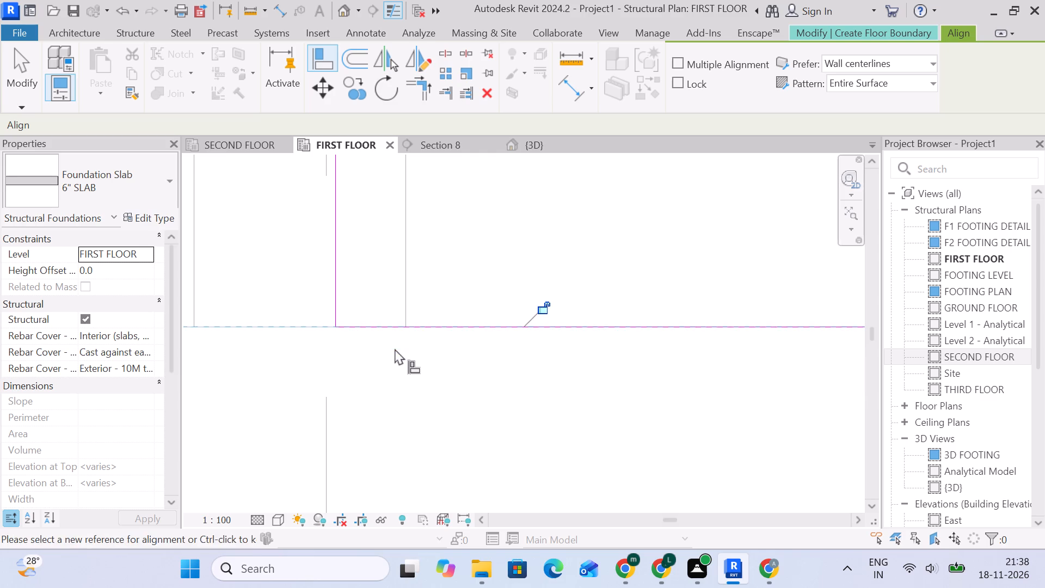
# Align the slab boundary's long inner edge with the grid line through the corner column at grid 1.
pyautogui.scroll(-11, 411, 335)
pyautogui.moveTo(411, 315); pyautogui.dragTo(419, 451, button='middle')
pyautogui.moveTo(421, 244); pyautogui.dragTo(440, 457, button='middle')
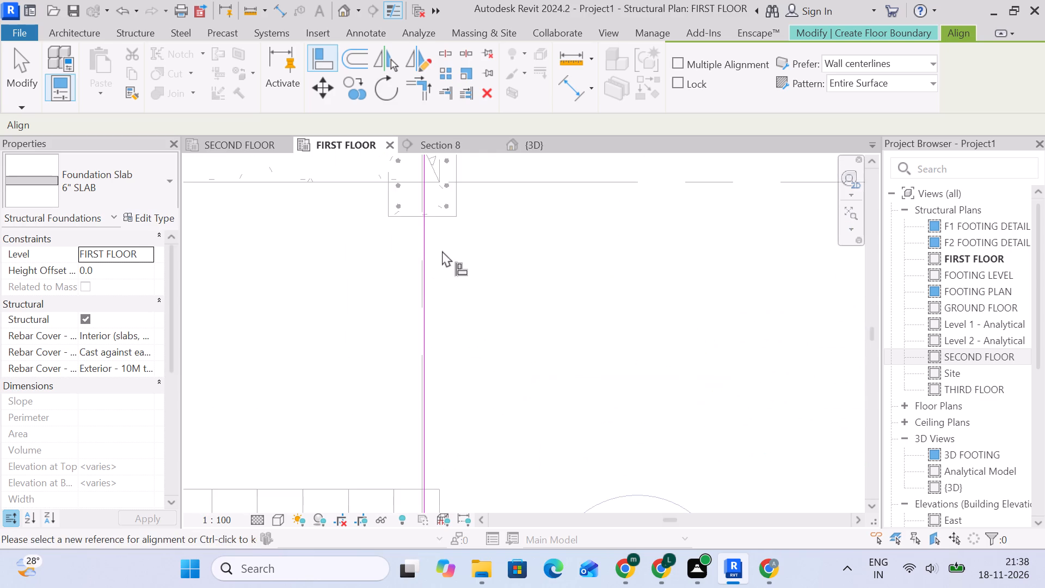
pyautogui.scroll(4, 442, 244)
pyautogui.moveTo(433, 234); pyautogui.dragTo(481, 425, button='middle')
pyautogui.scroll(9, 452, 394)
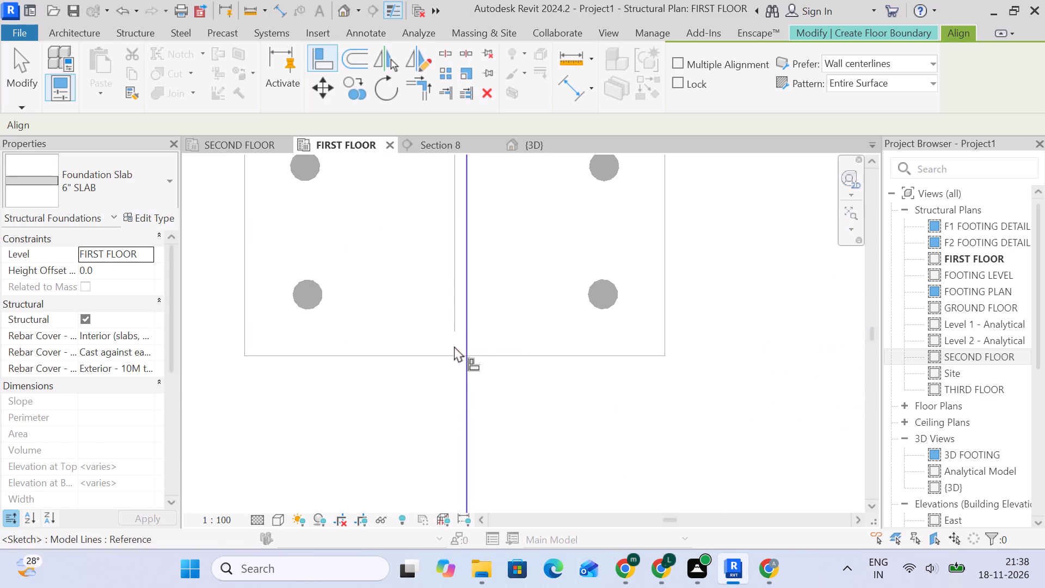
pyautogui.click(458, 333)
pyautogui.click(465, 349)
pyautogui.scroll(-4, 490, 350)
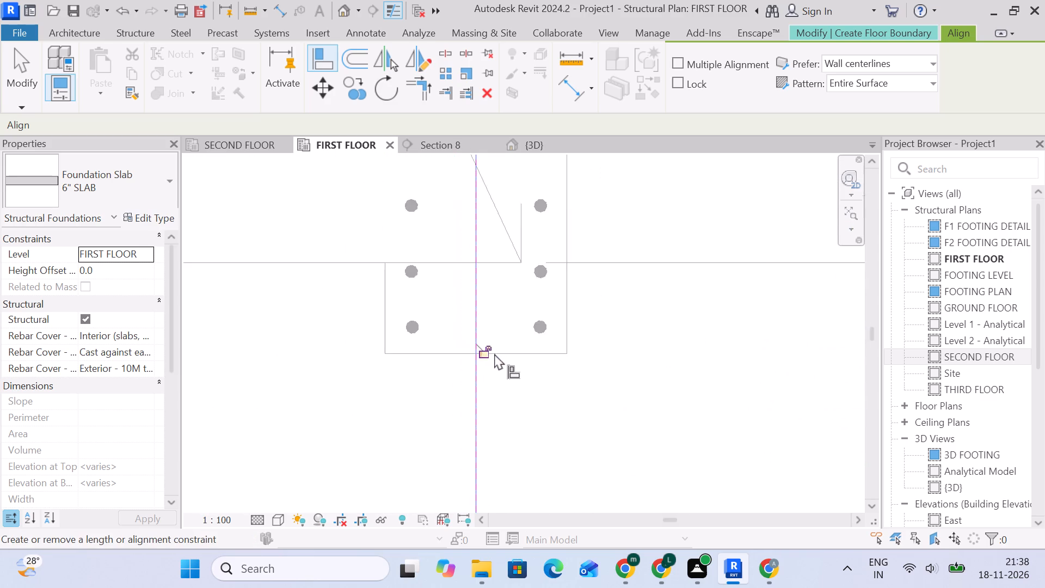
pyautogui.scroll(-20, 494, 353)
pyautogui.scroll(-8, 494, 353)
pyautogui.moveTo(575, 371); pyautogui.dragTo(553, 378, button='middle')
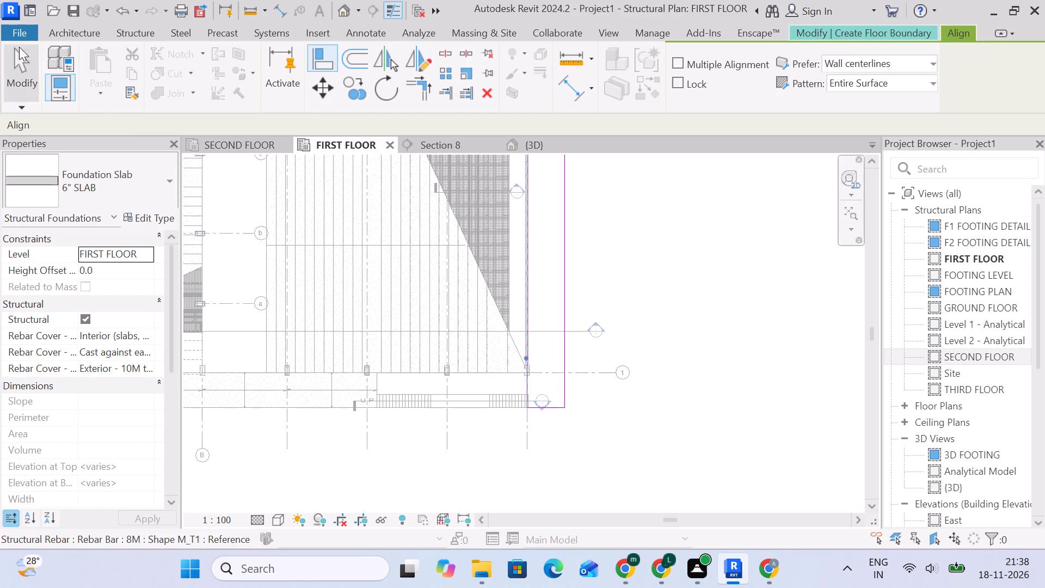
pyautogui.click(28, 81)
# Set the distance from the slab's inner long edge to its outer long edge to 8'.
pyautogui.click(561, 388)
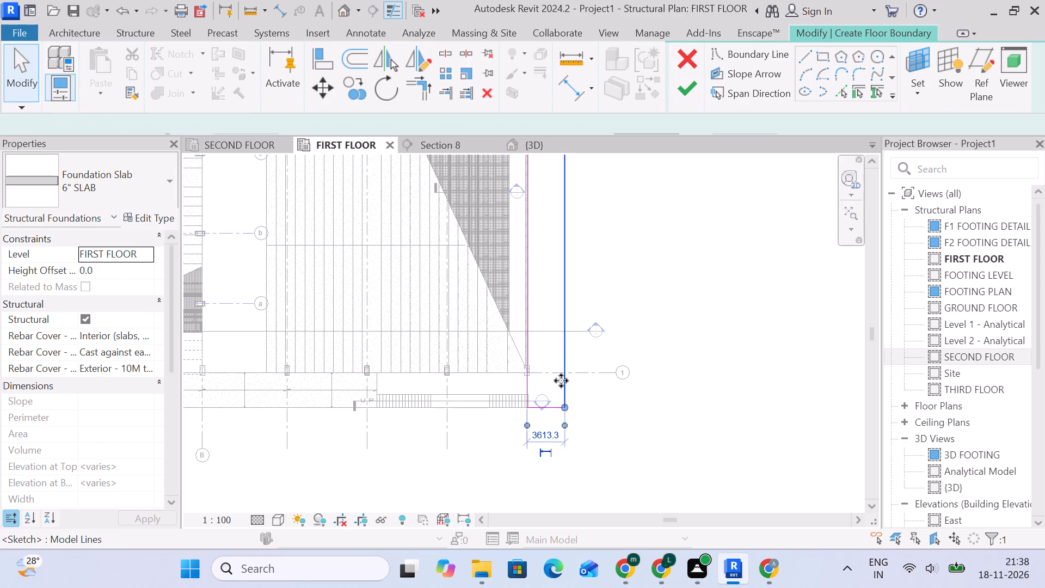
pyautogui.moveTo(598, 226); pyautogui.dragTo(577, 433, button='middle')
pyautogui.scroll(5, 532, 314)
pyautogui.scroll(-4, 614, 382)
pyautogui.moveTo(617, 389); pyautogui.dragTo(577, 264, button='middle')
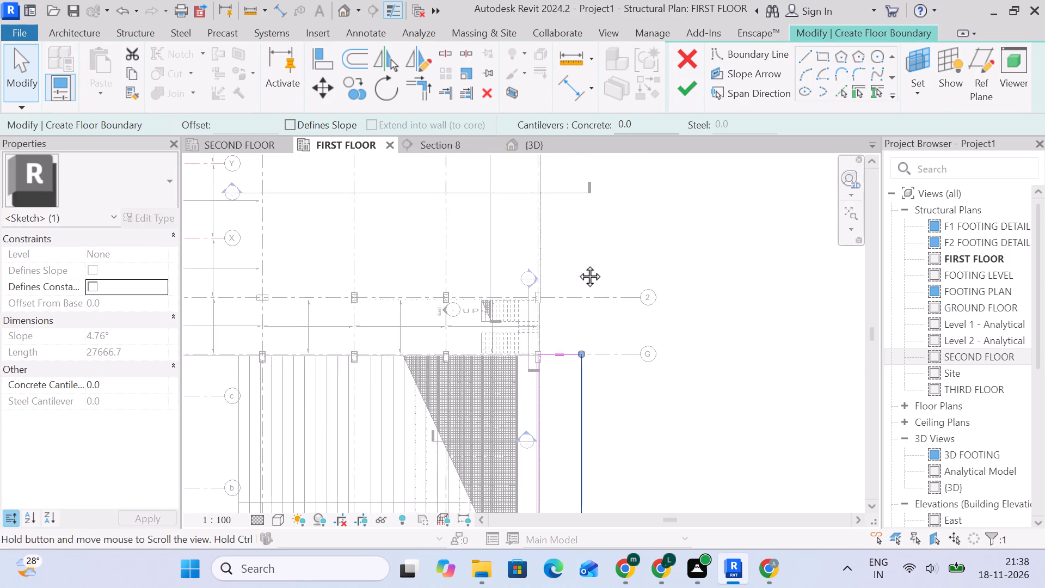
pyautogui.moveTo(577, 264); pyautogui.dragTo(550, 187, button='middle')
pyautogui.scroll(-3, 573, 304)
pyautogui.moveTo(573, 304); pyautogui.dragTo(574, 224, button='middle')
pyautogui.scroll(10, 540, 357)
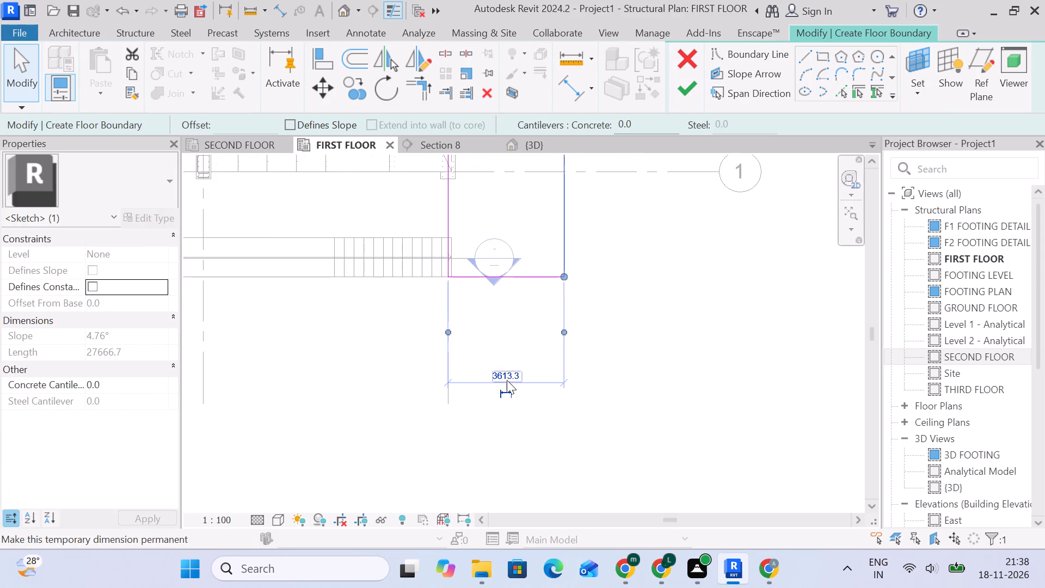
pyautogui.scroll(5, 510, 375)
pyautogui.scroll(-7, 511, 373)
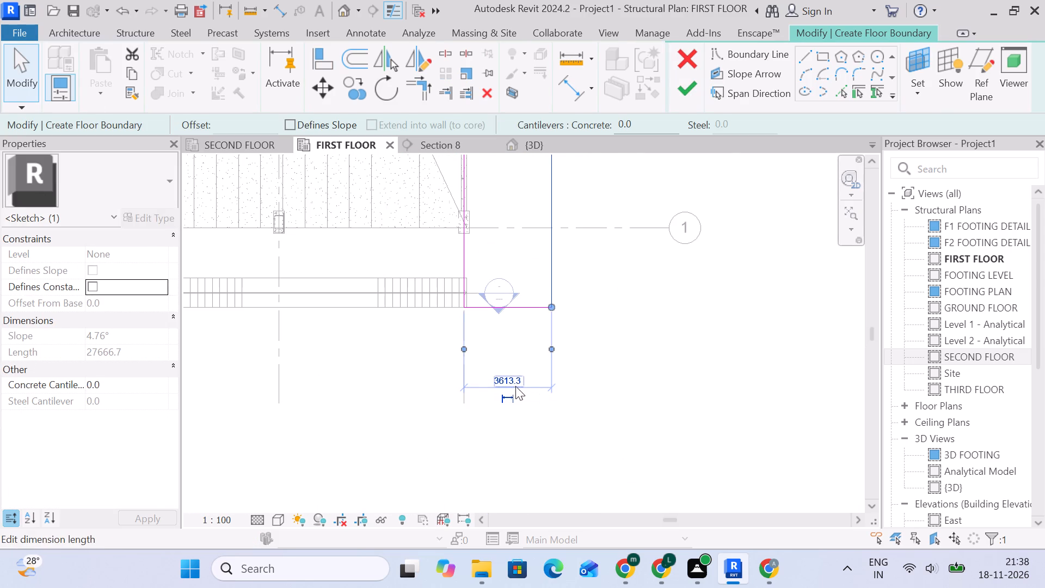
pyautogui.click(513, 374)
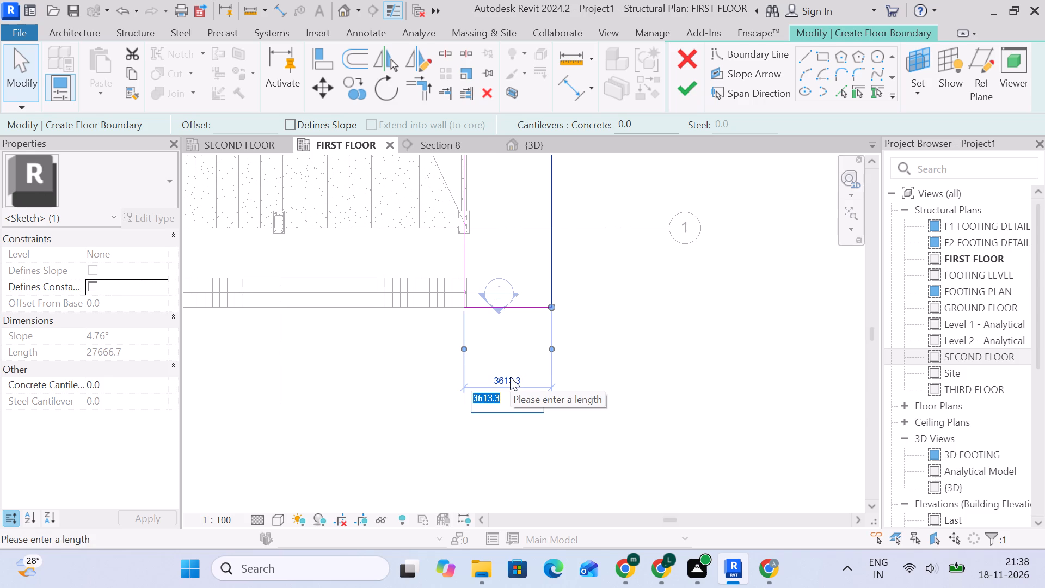
pyautogui.write("8'")
pyautogui.press('Return')
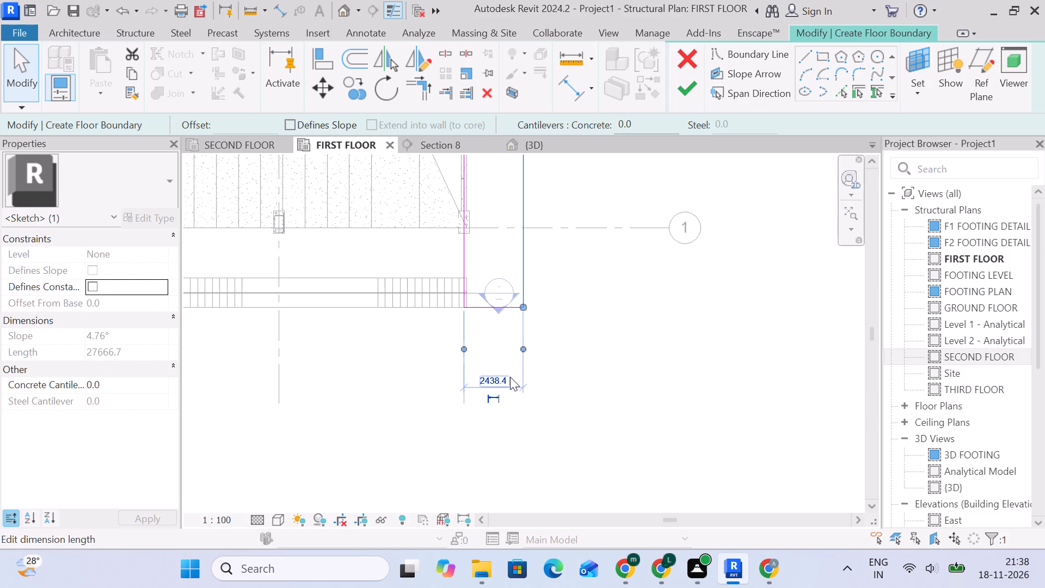
pyautogui.scroll(3, 492, 341)
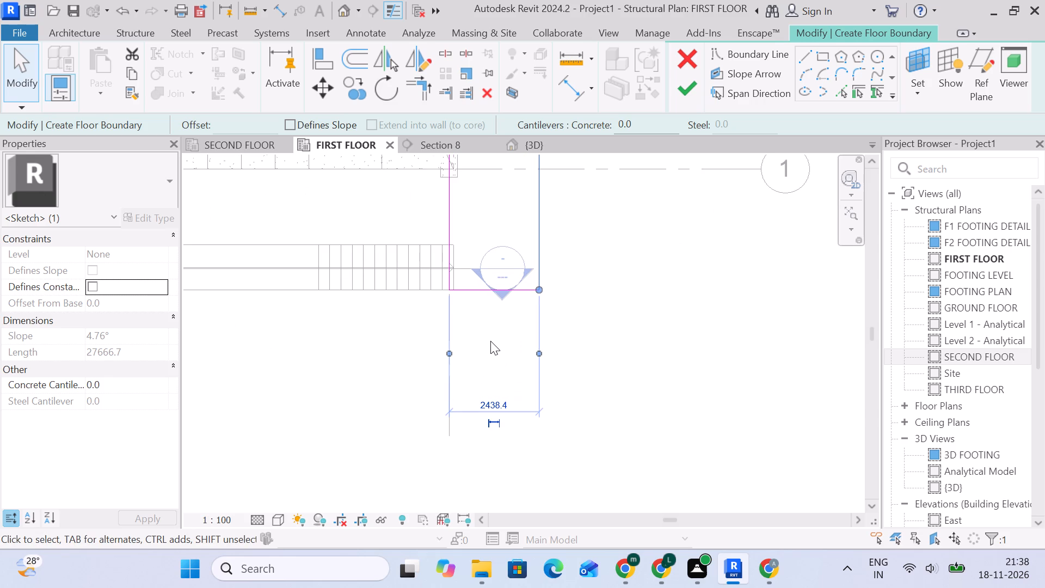
pyautogui.click(620, 343)
# Check the slab boundary at its grid 1 and grid G ends and finish the slab sketch.
pyautogui.scroll(-5, 618, 339)
pyautogui.moveTo(618, 339); pyautogui.dragTo(624, 421, button='middle')
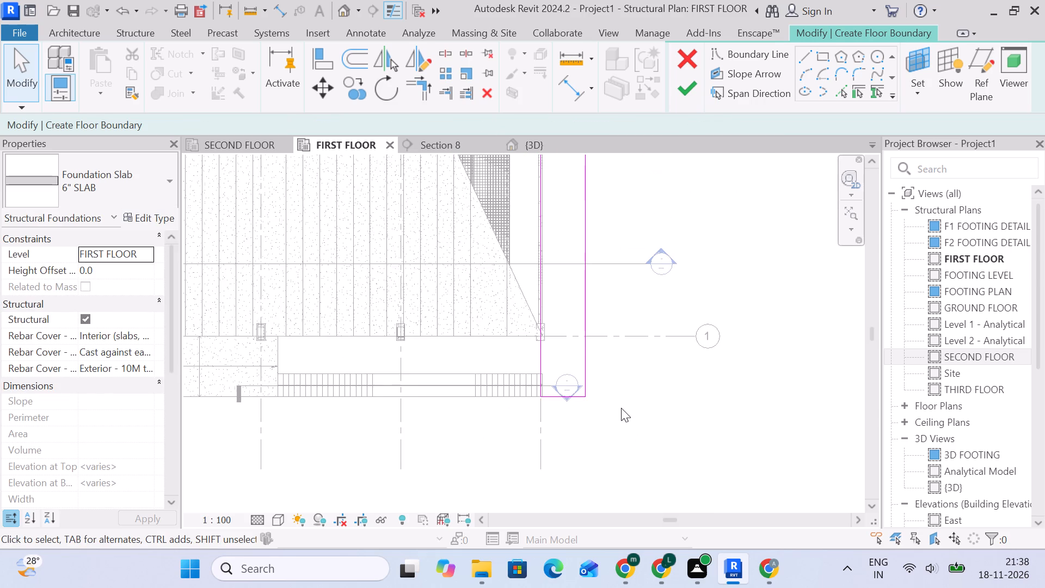
pyautogui.scroll(-6, 621, 408)
pyautogui.scroll(8, 616, 396)
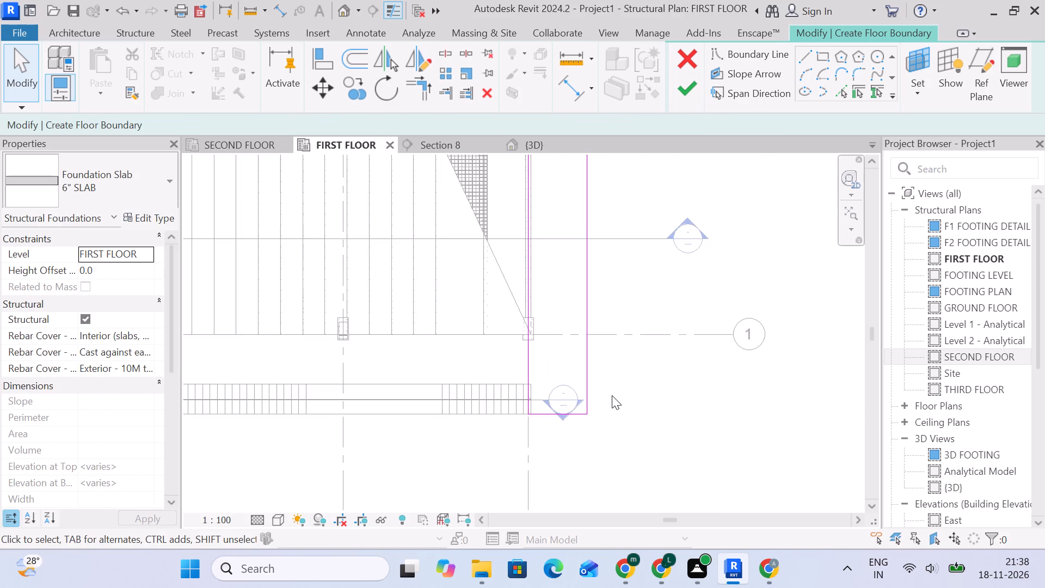
pyautogui.scroll(-8, 612, 395)
pyautogui.moveTo(683, 200); pyautogui.dragTo(674, 295, button='middle')
pyautogui.scroll(11, 599, 283)
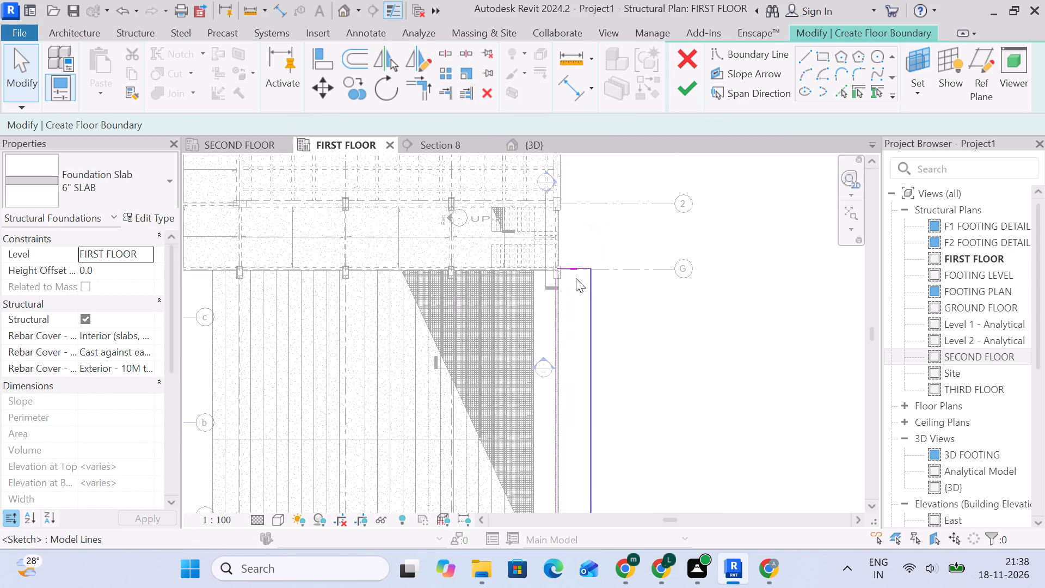
pyautogui.scroll(4, 576, 278)
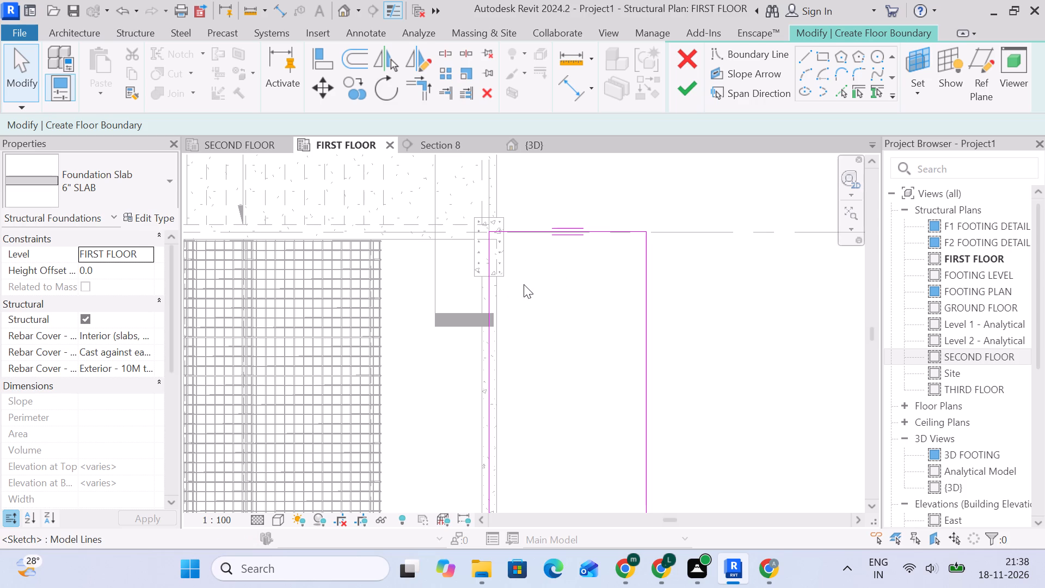
pyautogui.scroll(-8, 526, 284)
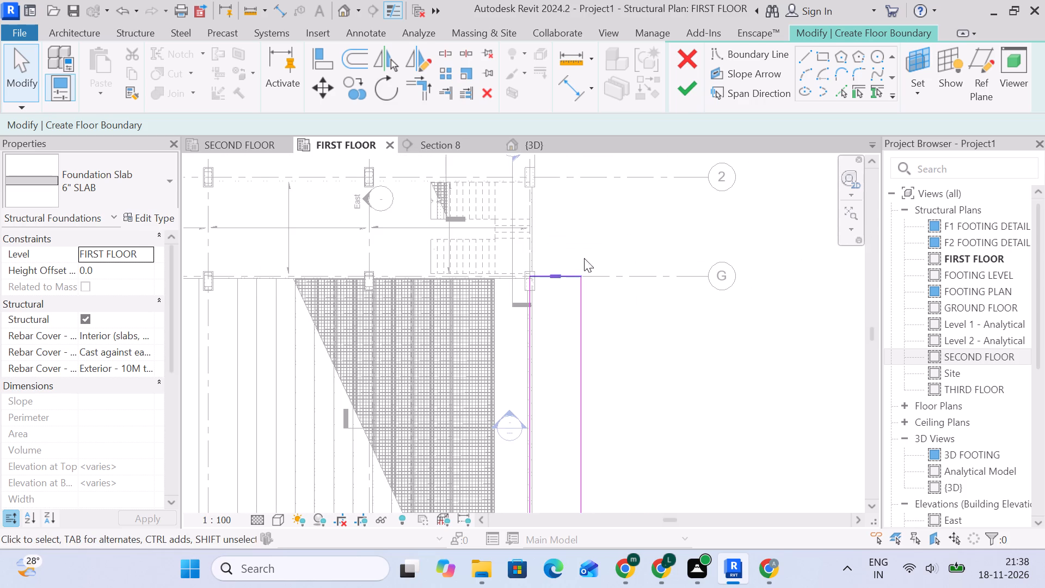
pyautogui.click(685, 96)
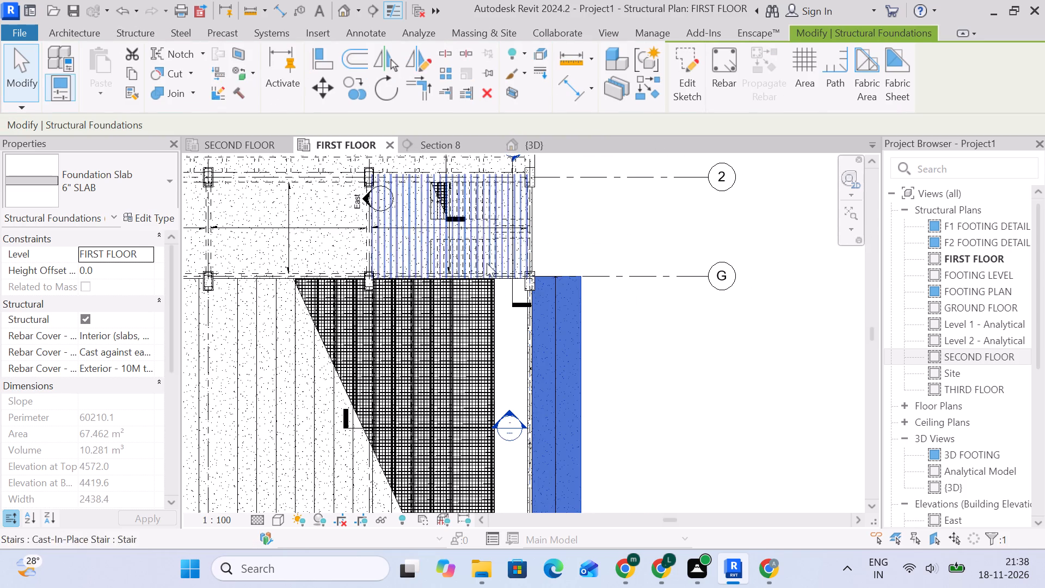
# Inspect the new slab against the stair's upper end in Section 8 and around grid 1 in the FIRST FLOOR plan.
pyautogui.scroll(-3, 550, 314)
pyautogui.moveTo(558, 316); pyautogui.dragTo(527, 259, button='middle')
pyautogui.click(448, 136)
pyautogui.click(448, 140)
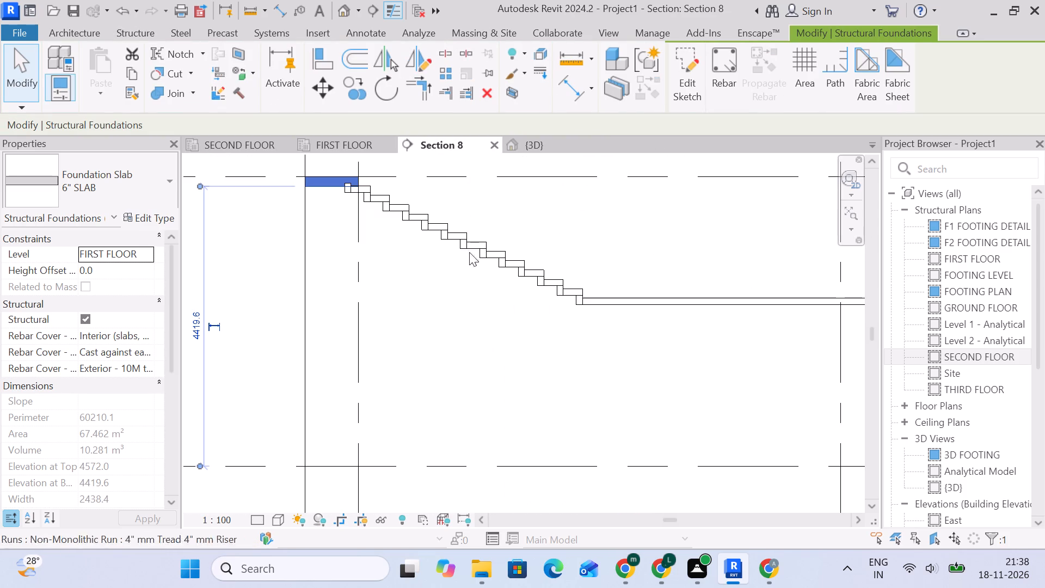
pyautogui.scroll(-4, 541, 307)
pyautogui.moveTo(543, 310); pyautogui.dragTo(460, 310, button='middle')
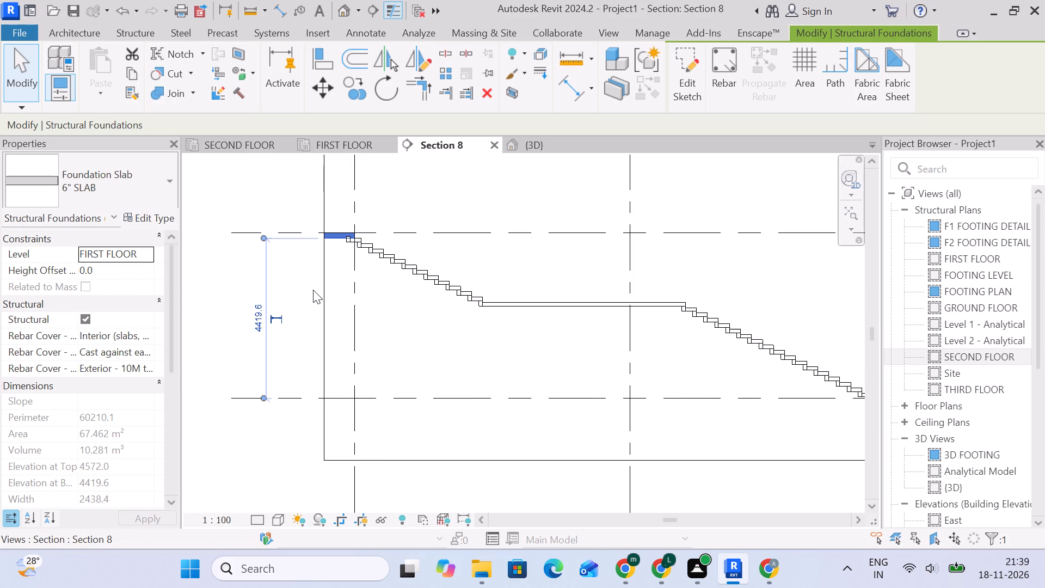
pyautogui.scroll(-4, 601, 310)
pyautogui.click(324, 150)
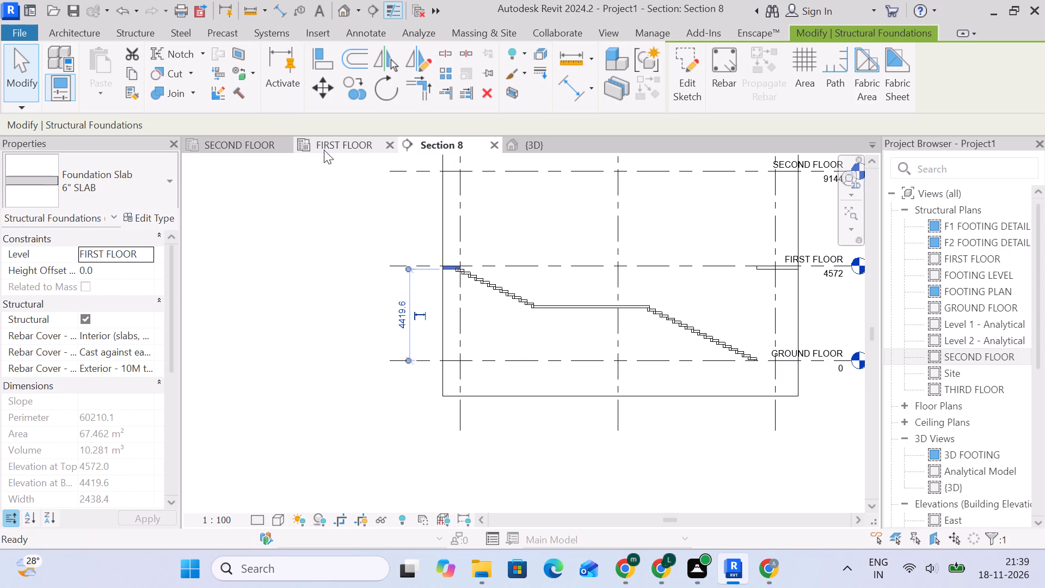
pyautogui.scroll(-4, 546, 298)
pyautogui.moveTo(622, 348); pyautogui.dragTo(608, 285, button='middle')
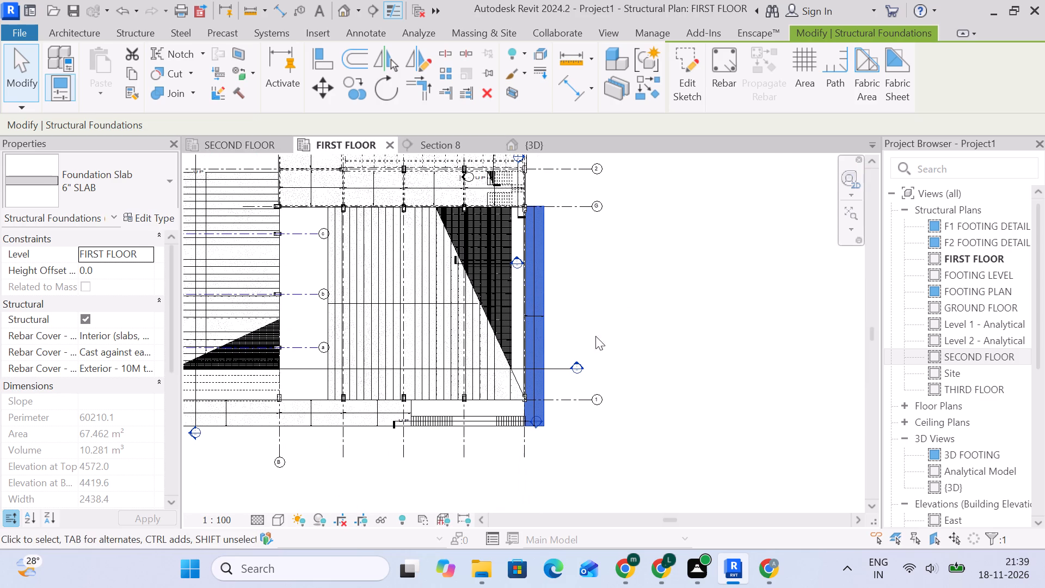
pyautogui.click(642, 329)
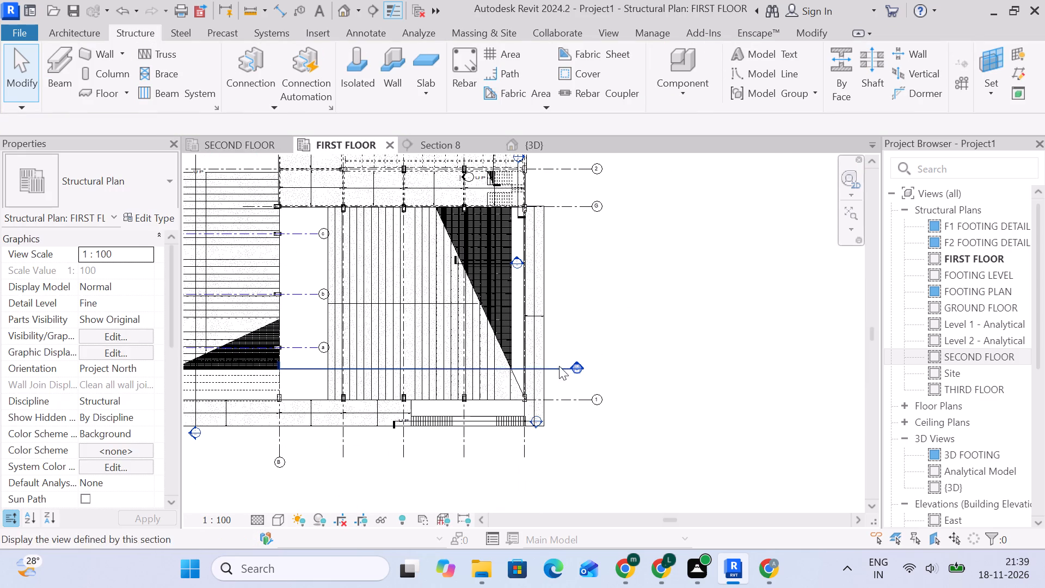
pyautogui.click(549, 368)
pyautogui.click(629, 305)
pyautogui.scroll(5, 566, 365)
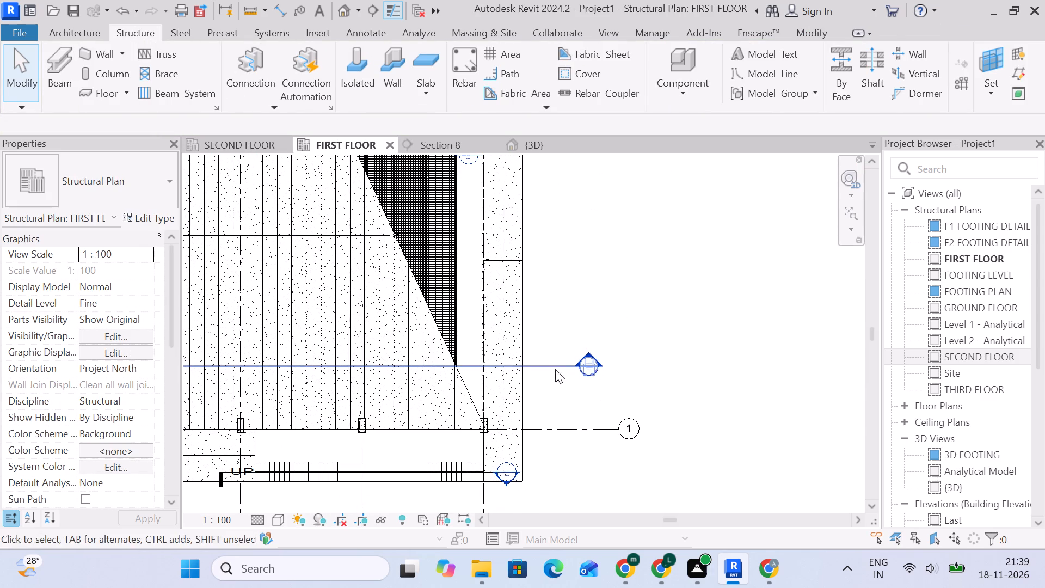
# Open Section 3 from the FIRST FLOOR plan and examine the new 6" slab against the stepped seating at grid F.
pyautogui.click(551, 363)
pyautogui.rightClick(552, 354)
pyautogui.click(610, 143)
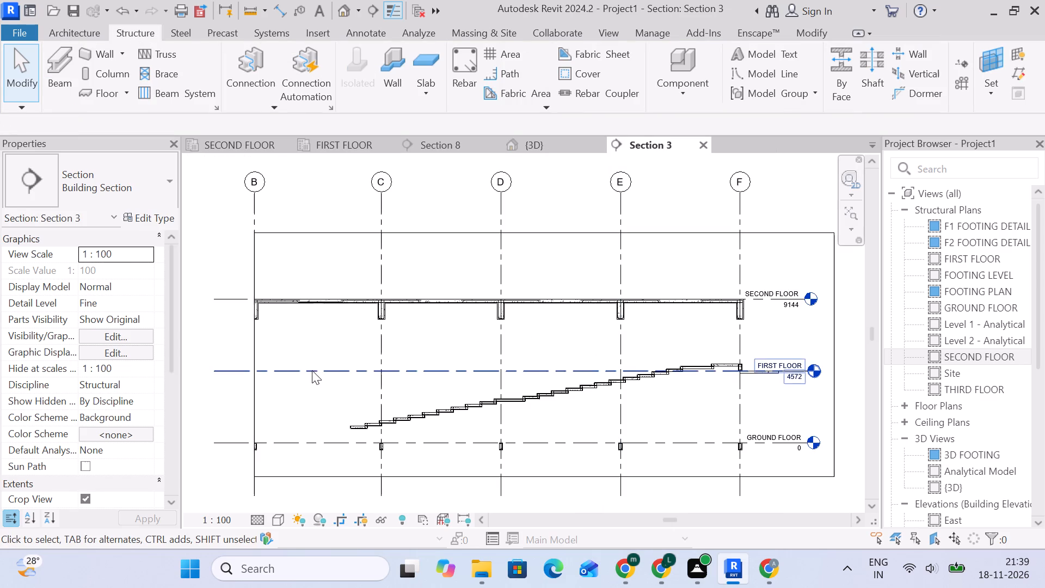
pyautogui.scroll(9, 721, 367)
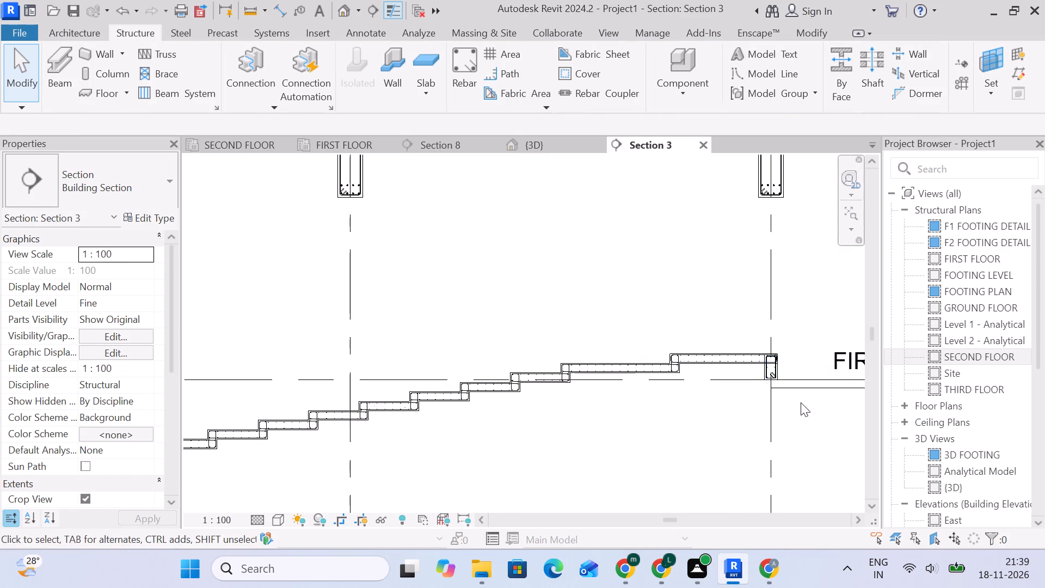
pyautogui.moveTo(801, 402); pyautogui.dragTo(417, 353, button='middle')
pyautogui.click(439, 337)
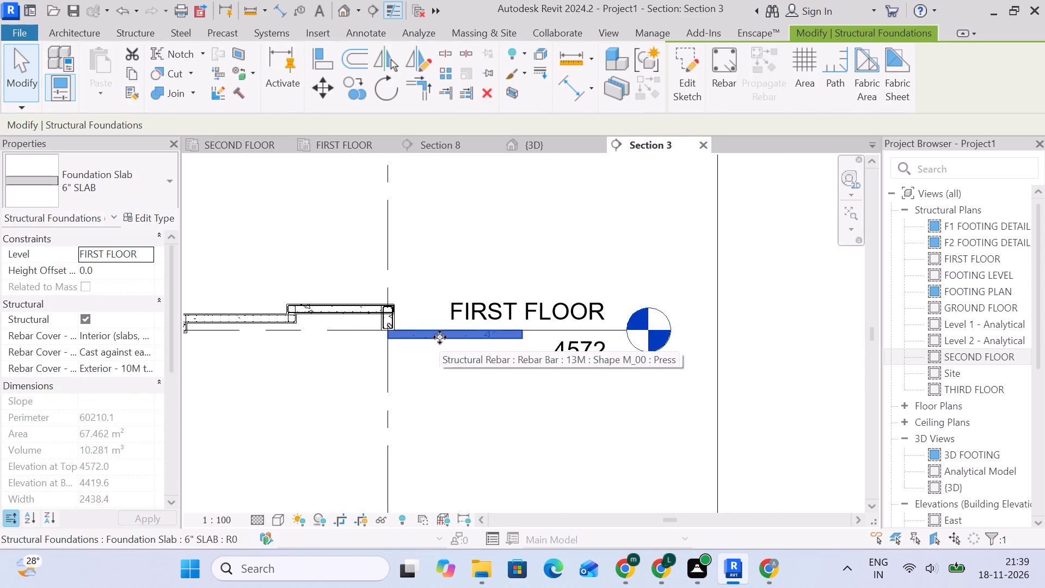
pyautogui.scroll(-10, 440, 337)
pyautogui.click(563, 370)
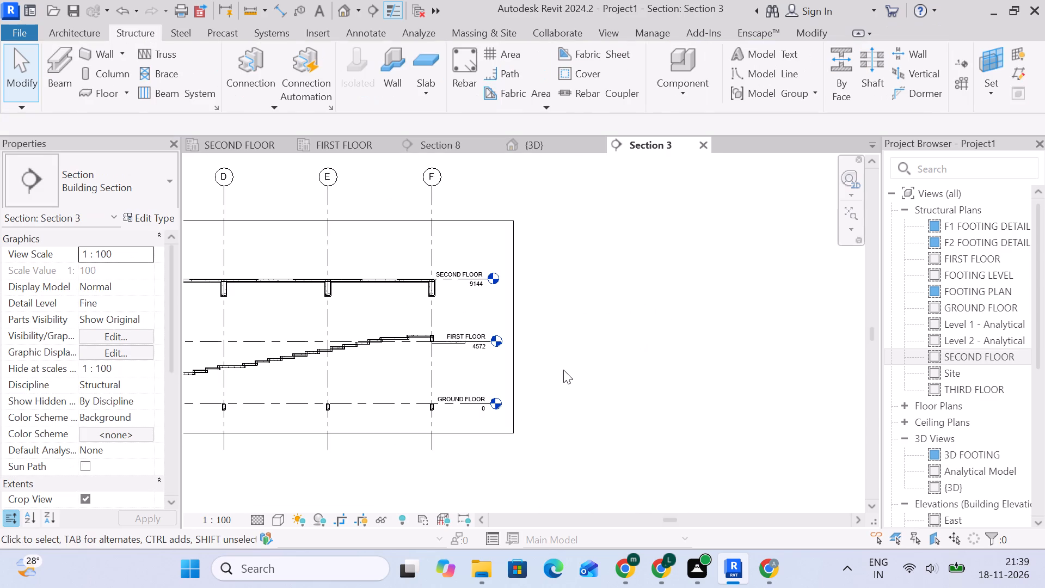
# Extend Section 8's line and view extent in the FIRST FLOOR plan past the new slab's outer edge.
pyautogui.click(313, 139)
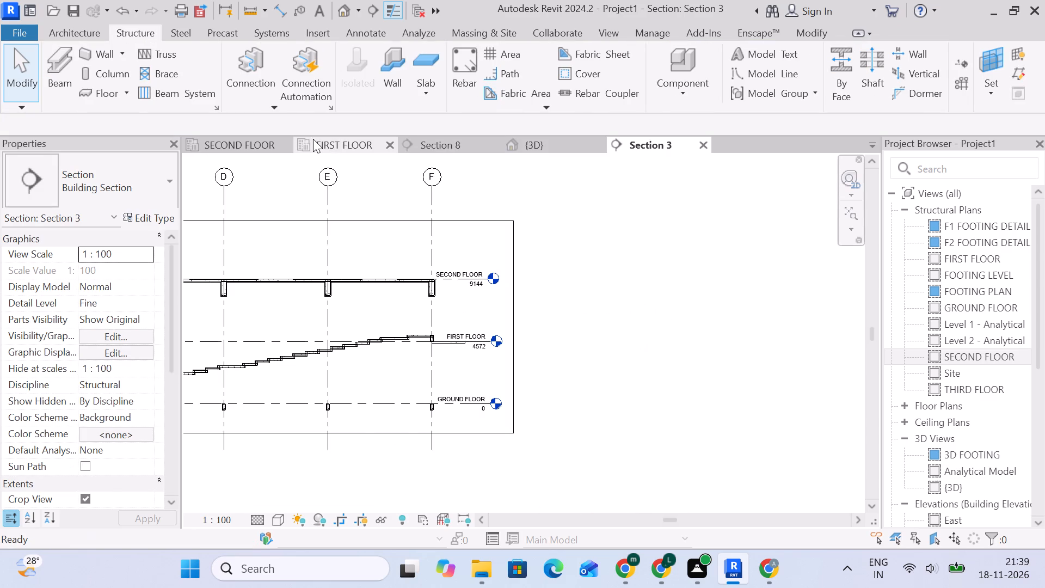
pyautogui.click(544, 372)
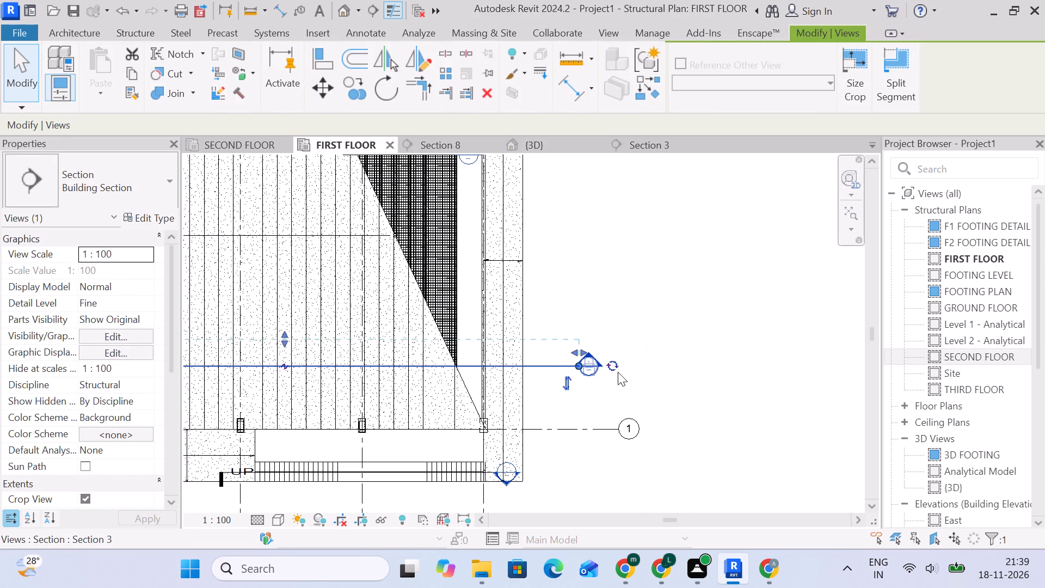
pyautogui.scroll(-4, 645, 373)
pyautogui.moveTo(651, 381); pyautogui.dragTo(671, 363, button='middle')
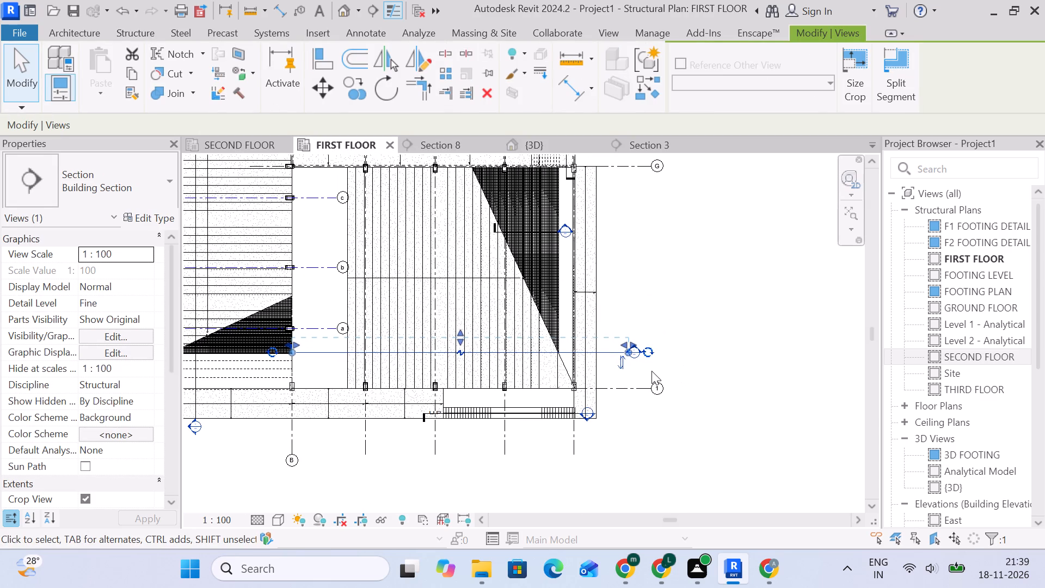
pyautogui.click(678, 407)
pyautogui.scroll(14, 558, 437)
pyautogui.click(558, 366)
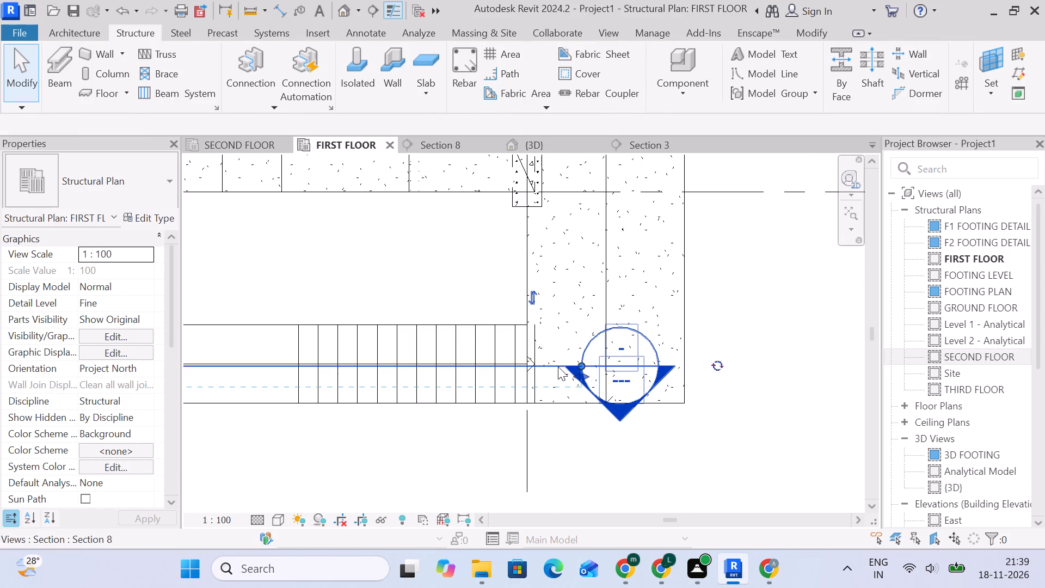
pyautogui.moveTo(581, 365); pyautogui.dragTo(747, 365)
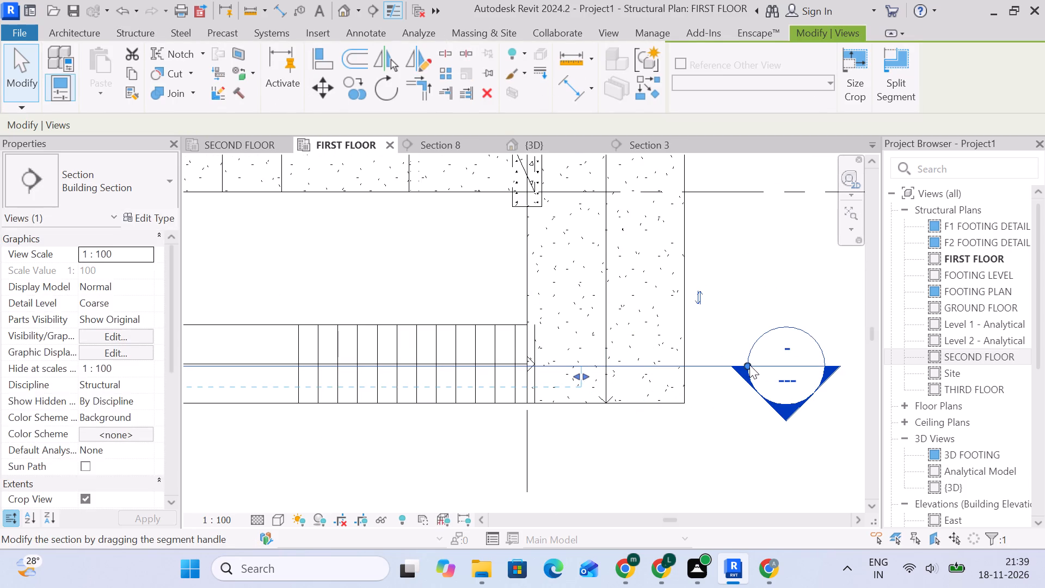
pyautogui.moveTo(749, 365); pyautogui.dragTo(790, 364)
pyautogui.click(733, 424)
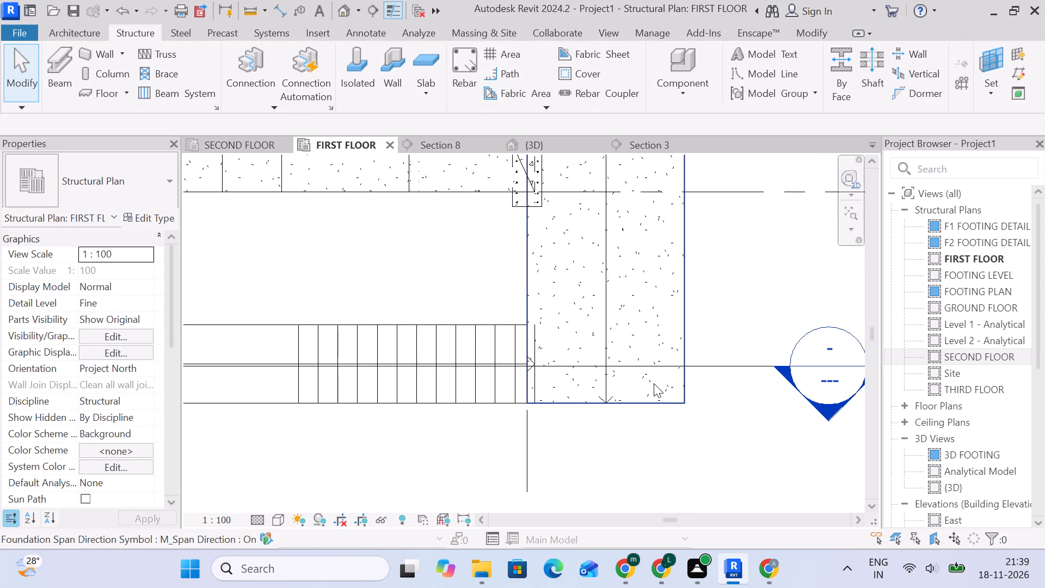
pyautogui.click(750, 365)
pyautogui.moveTo(581, 373); pyautogui.dragTo(723, 376)
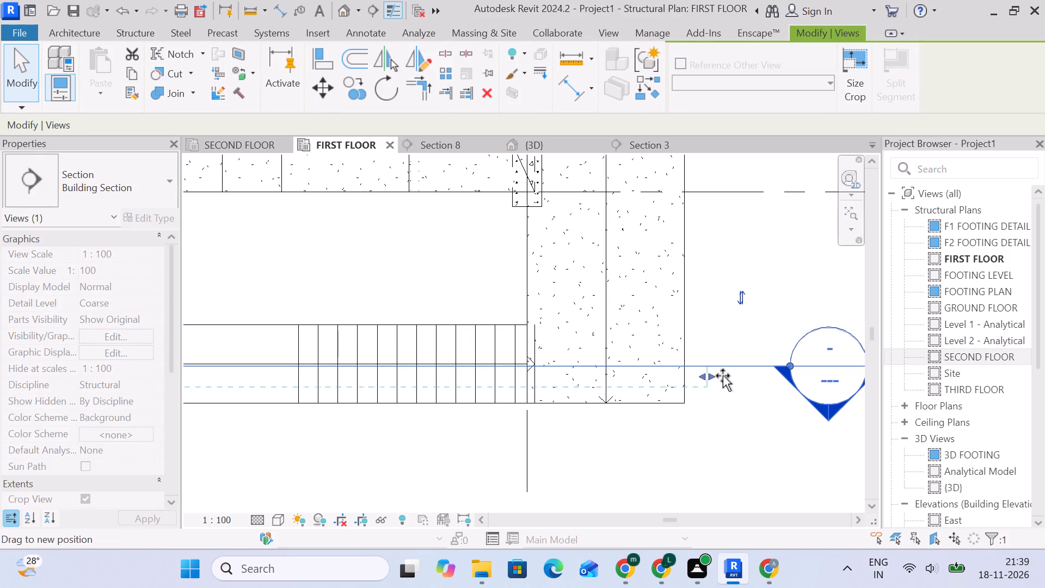
pyautogui.moveTo(723, 376); pyautogui.dragTo(720, 377)
pyautogui.scroll(-10, 715, 381)
pyautogui.click(696, 424)
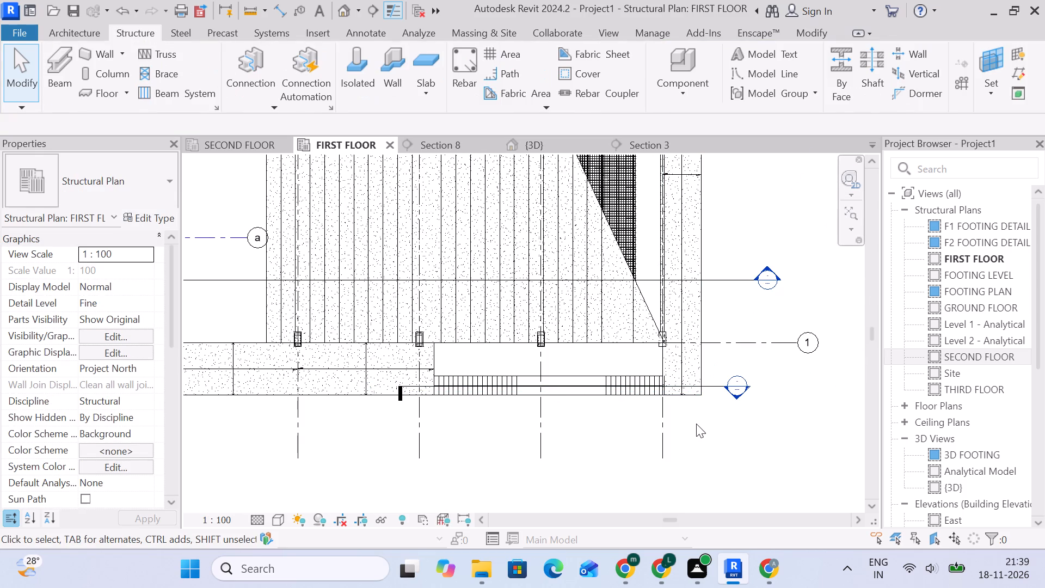
# Open Section 8 and examine how the stair's top step meets the 6" slab at FIRST FLOOR.
pyautogui.click(714, 387)
pyautogui.rightClick(707, 399)
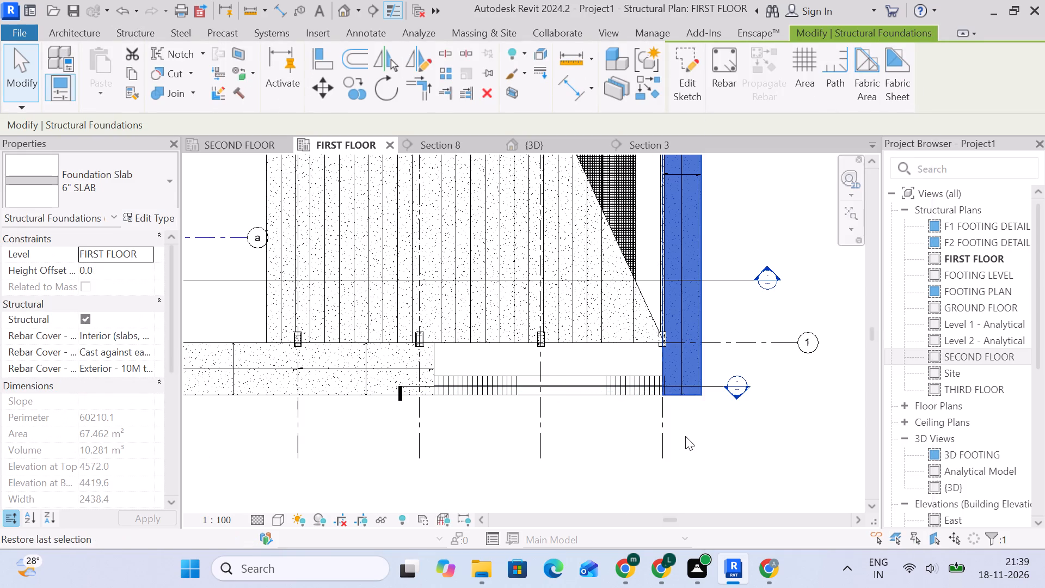
pyautogui.click(685, 436)
pyautogui.click(721, 436)
pyautogui.scroll(10, 721, 406)
pyautogui.click(721, 366)
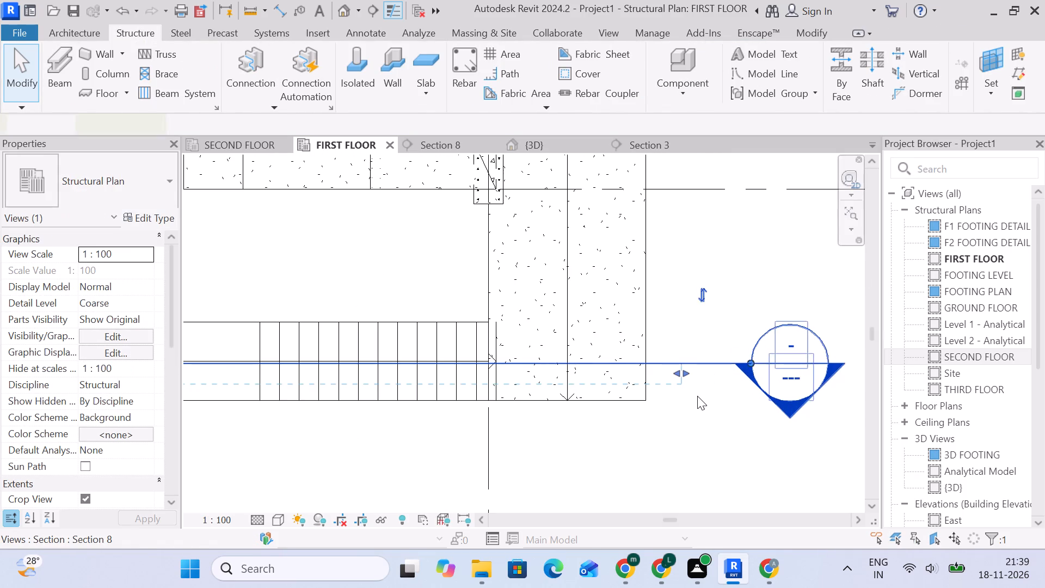
pyautogui.moveTo(686, 414); pyautogui.dragTo(653, 494, button='right')
pyautogui.click(717, 143)
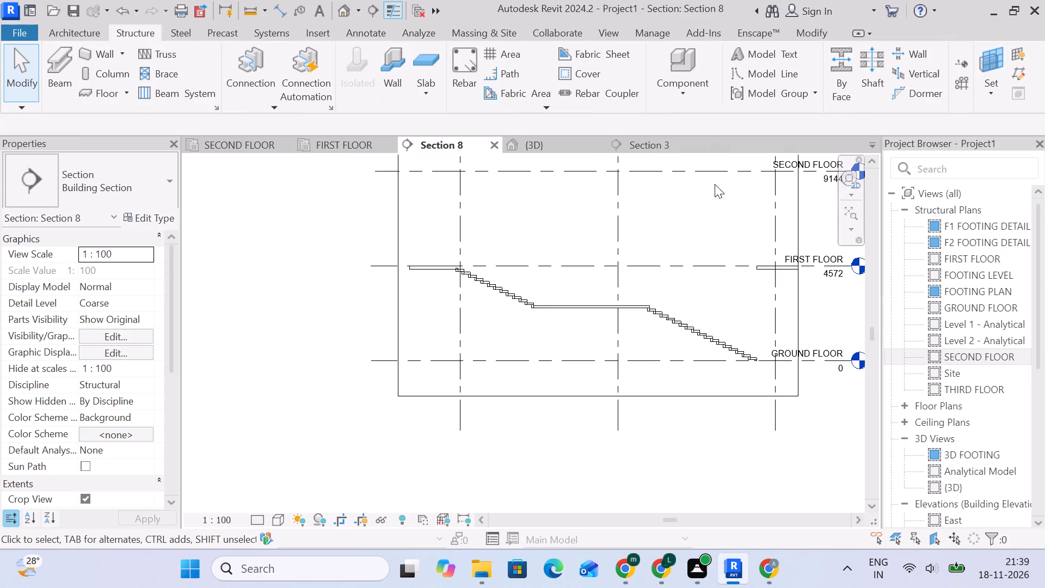
pyautogui.scroll(3, 478, 268)
pyautogui.scroll(5, 418, 278)
pyautogui.scroll(5, 483, 255)
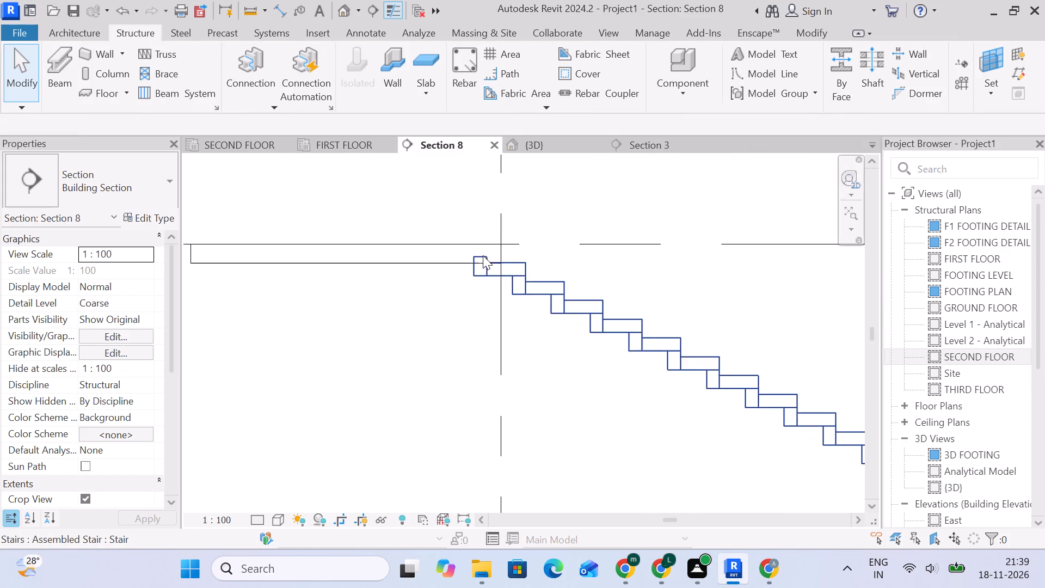
pyautogui.scroll(3, 490, 262)
pyautogui.scroll(-8, 490, 263)
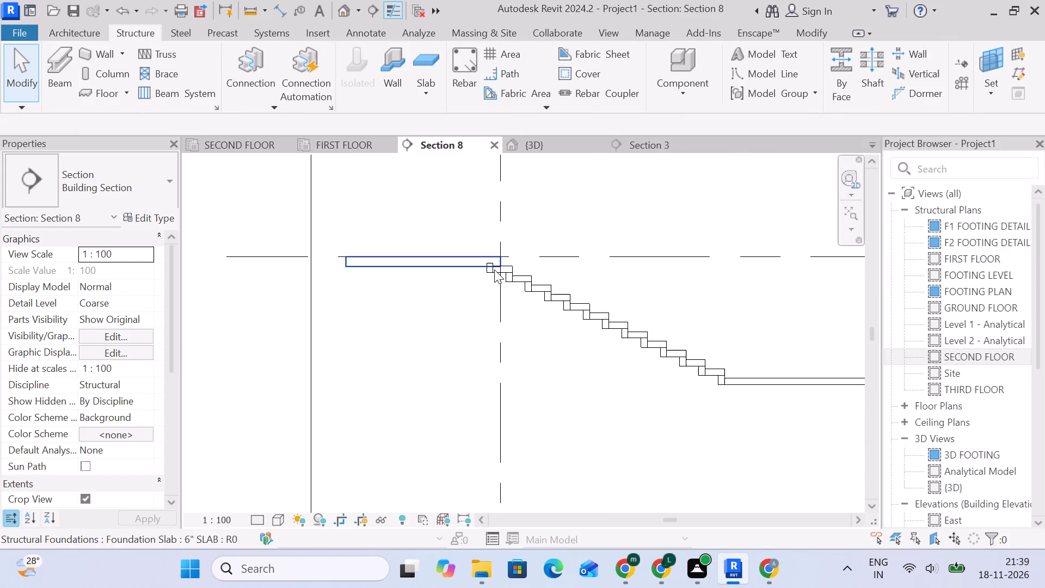
pyautogui.scroll(-17, 479, 287)
pyautogui.click(630, 386)
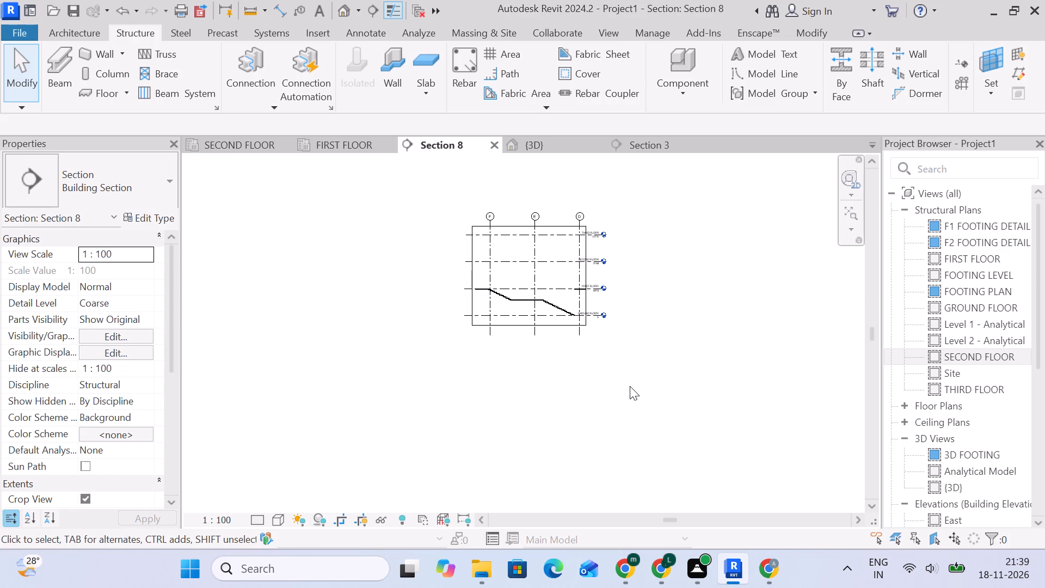
pyautogui.moveTo(672, 332); pyautogui.dragTo(643, 309, button='middle')
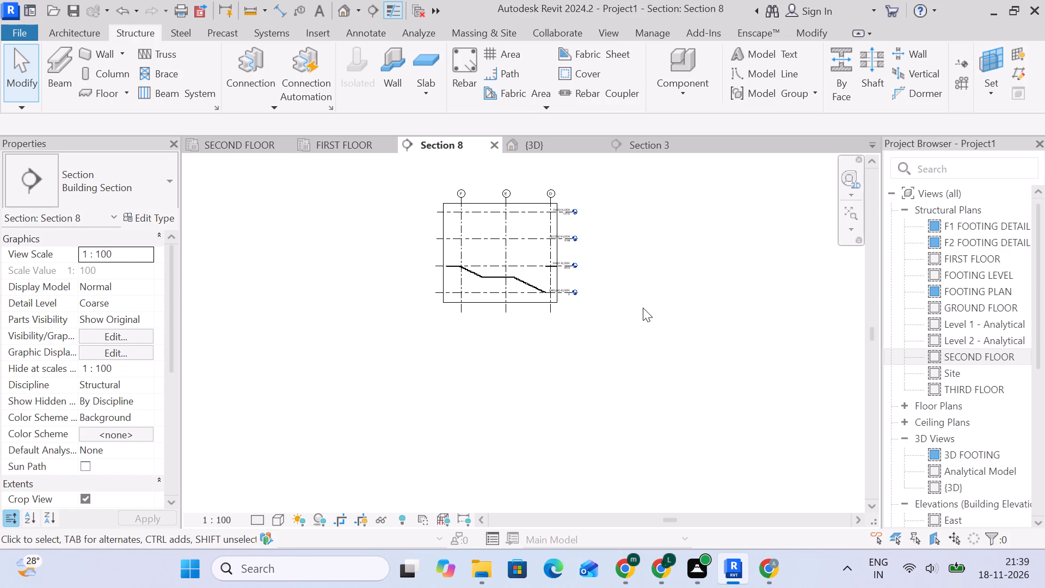
# Inspect the stair in 3D and the new slab's run between grids 1 and G in the FIRST FLOOR plan.
pyautogui.click(555, 155)
pyautogui.click(553, 150)
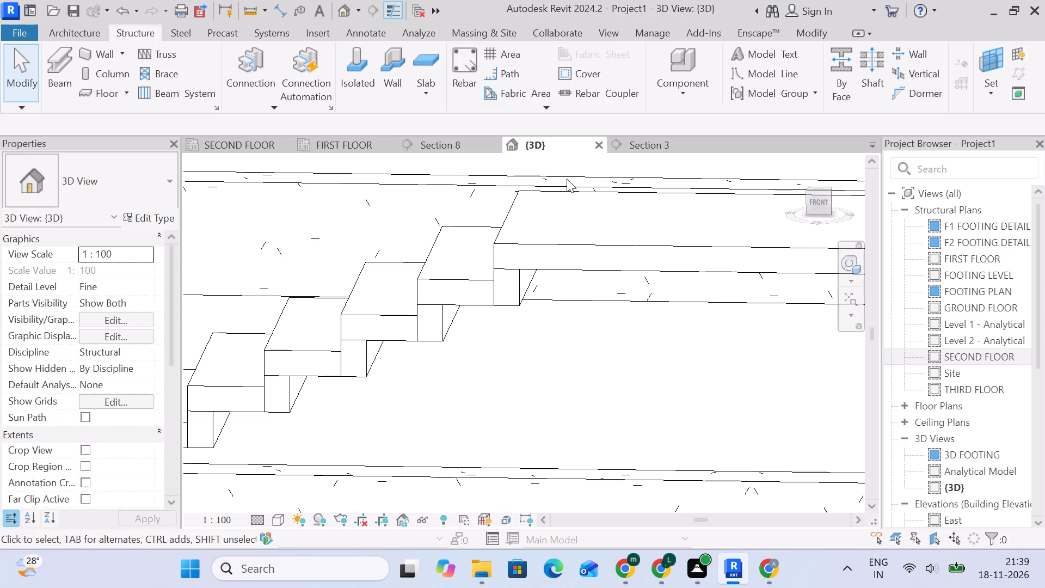
pyautogui.scroll(-10, 608, 291)
pyautogui.moveTo(650, 339); pyautogui.dragTo(540, 302, button='middle')
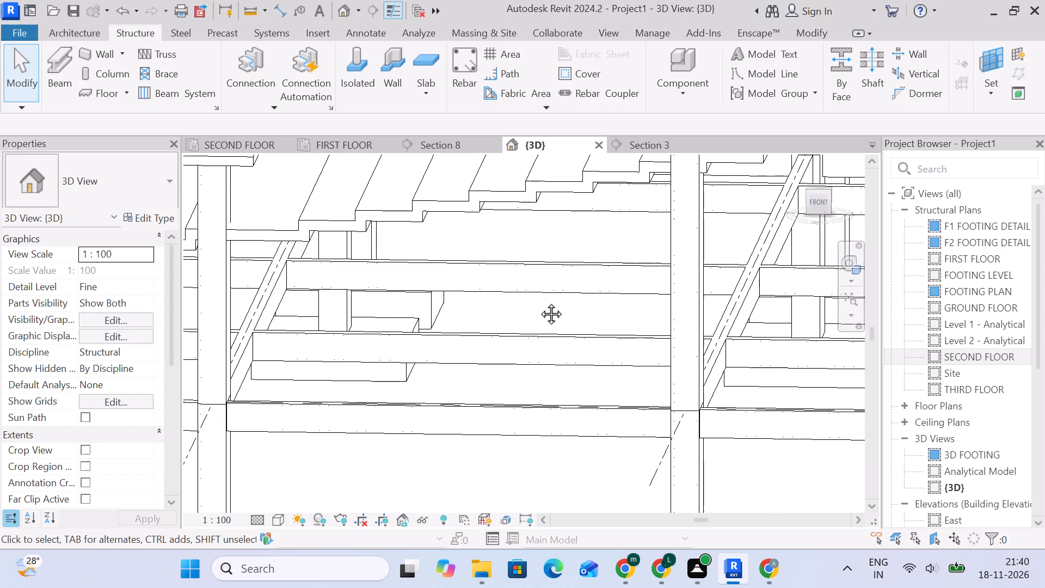
pyautogui.scroll(-4, 532, 297)
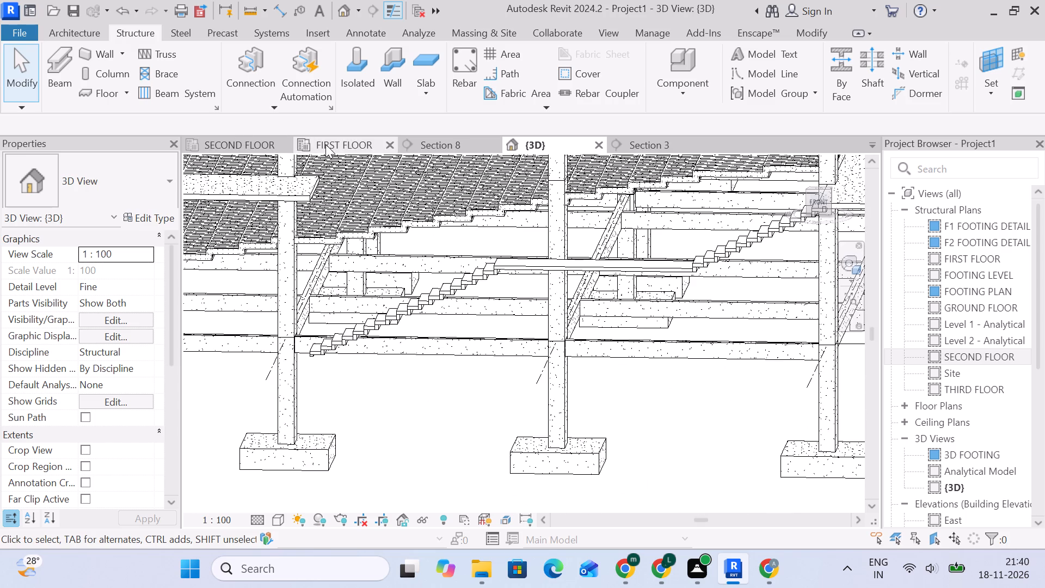
pyautogui.click(325, 144)
pyautogui.scroll(-9, 589, 321)
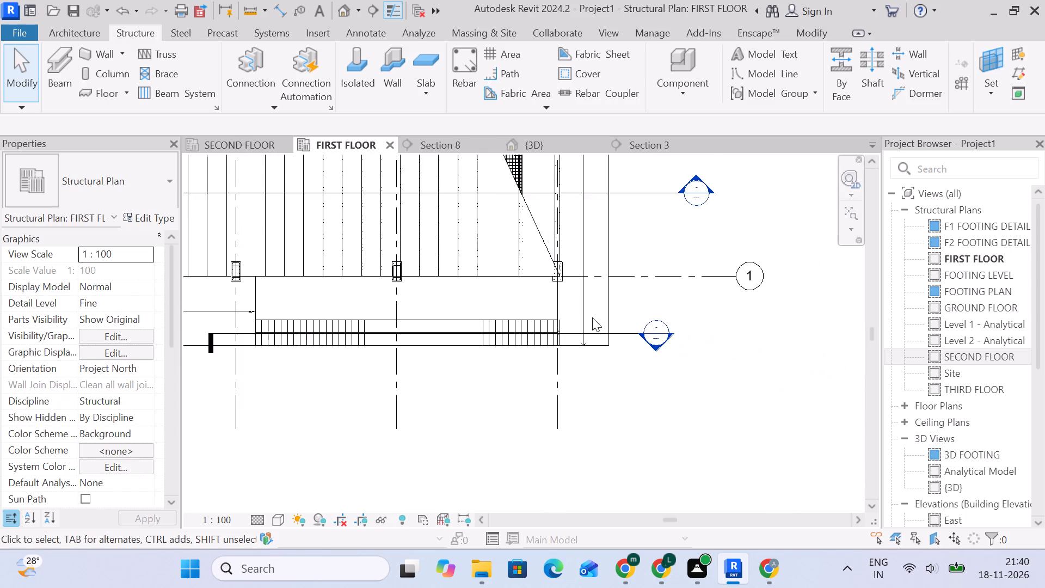
pyautogui.scroll(-7, 593, 317)
pyautogui.scroll(1, 607, 209)
pyautogui.moveTo(607, 236); pyautogui.dragTo(608, 313, button='middle')
pyautogui.scroll(1, 600, 305)
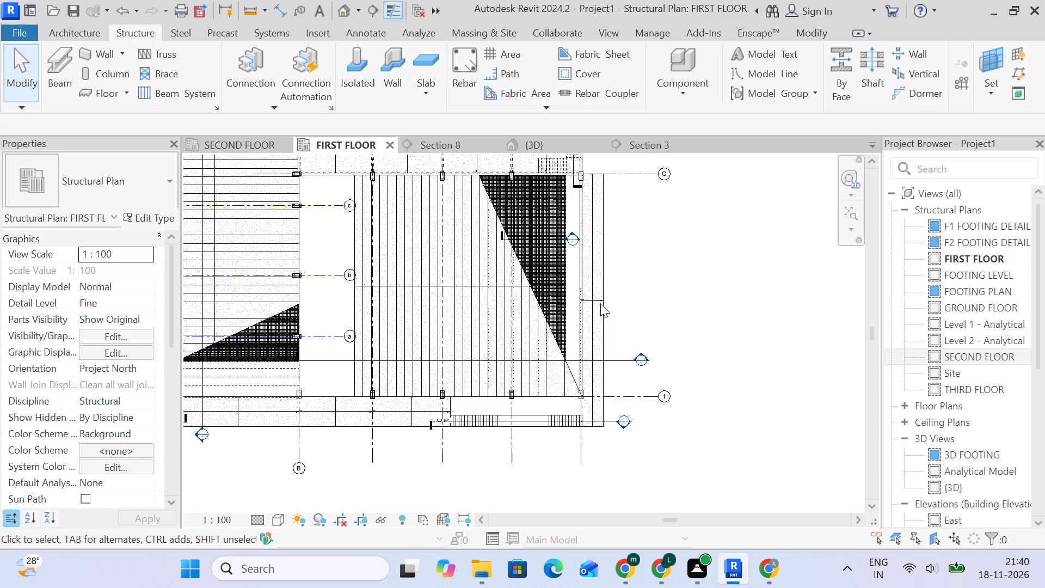
pyautogui.scroll(3, 589, 289)
pyautogui.moveTo(589, 279); pyautogui.dragTo(580, 356, button='middle')
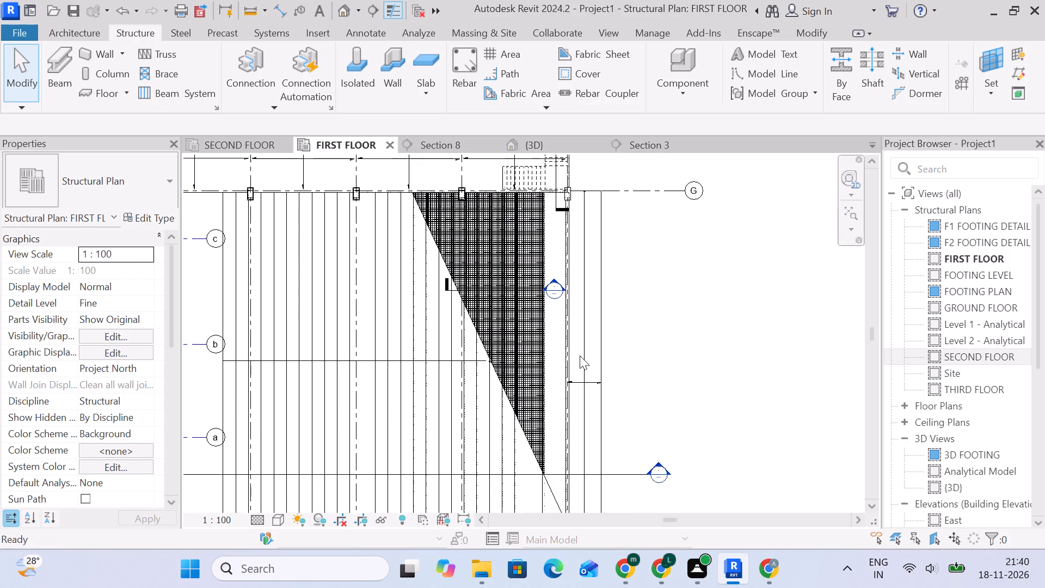
pyautogui.scroll(1, 580, 353)
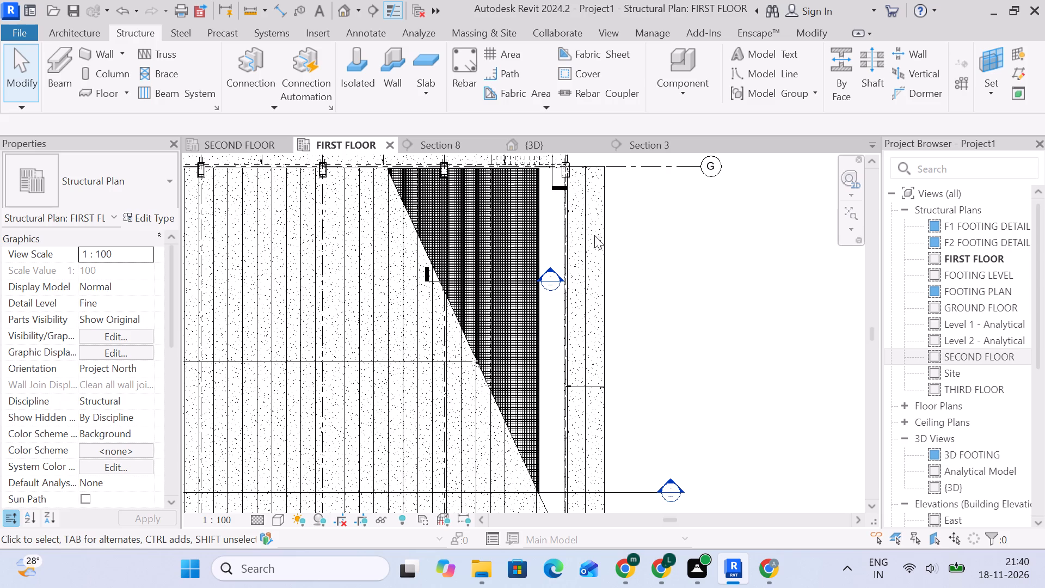
pyautogui.scroll(3, 603, 322)
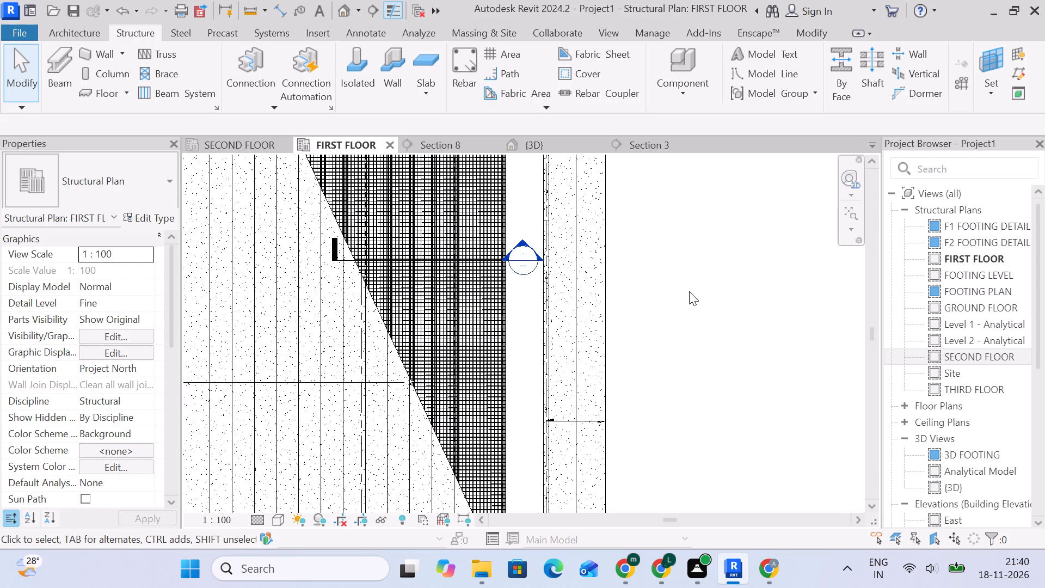
pyautogui.click(689, 291)
pyautogui.scroll(-4, 688, 291)
# Copy the 8' wide 6" slab where the stair arrives at FIRST FLOOR and paste it aligned to SECOND FLOOR.
pyautogui.click(537, 144)
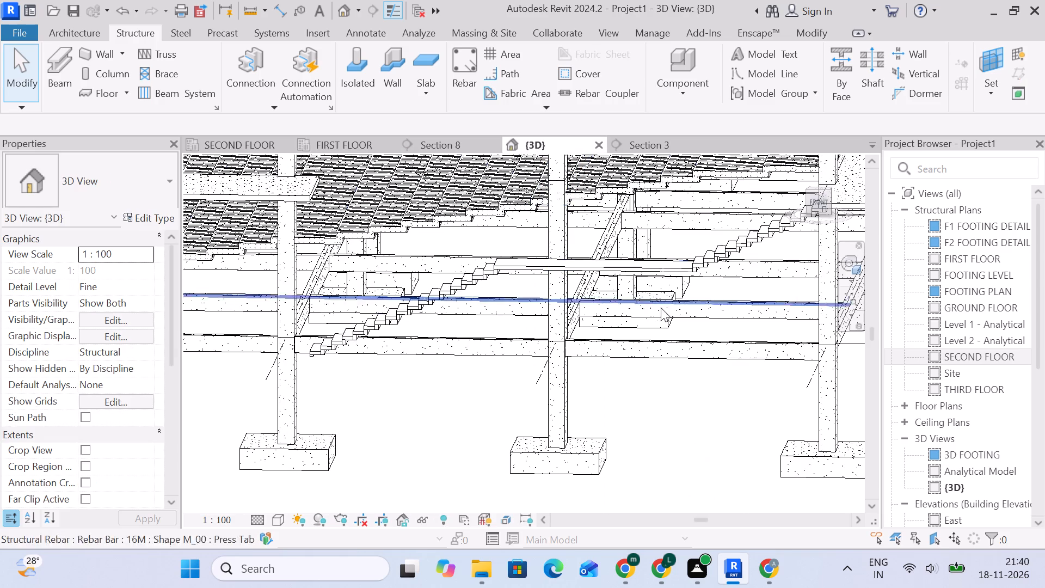
pyautogui.moveTo(679, 312); pyautogui.dragTo(469, 338, button='middle')
pyautogui.scroll(-4, 492, 317)
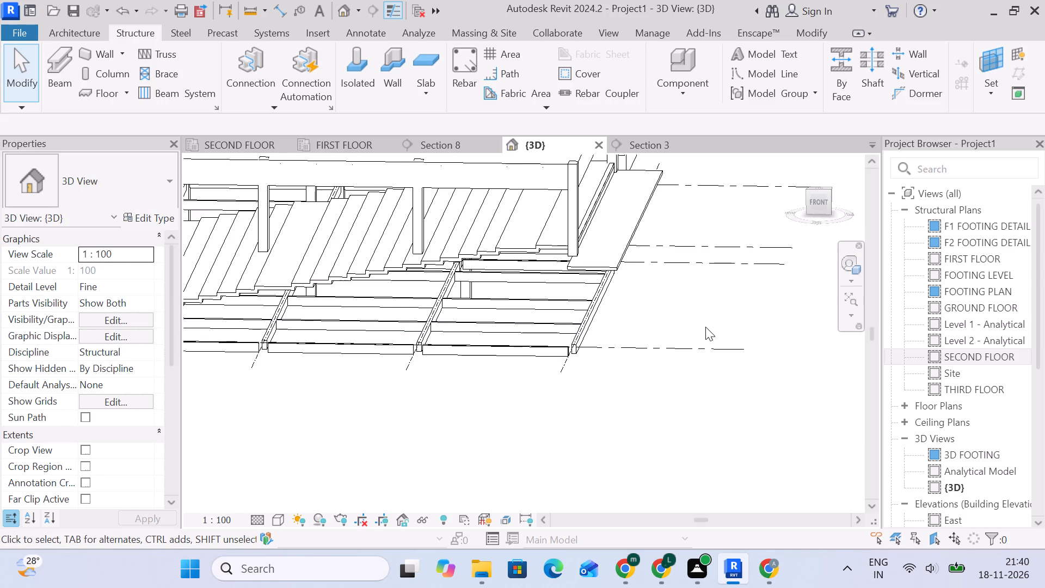
pyautogui.keyDown('shift'); pyautogui.moveTo(740, 325); pyautogui.dragTo(656, 320, button='middle'); pyautogui.keyUp('shift')
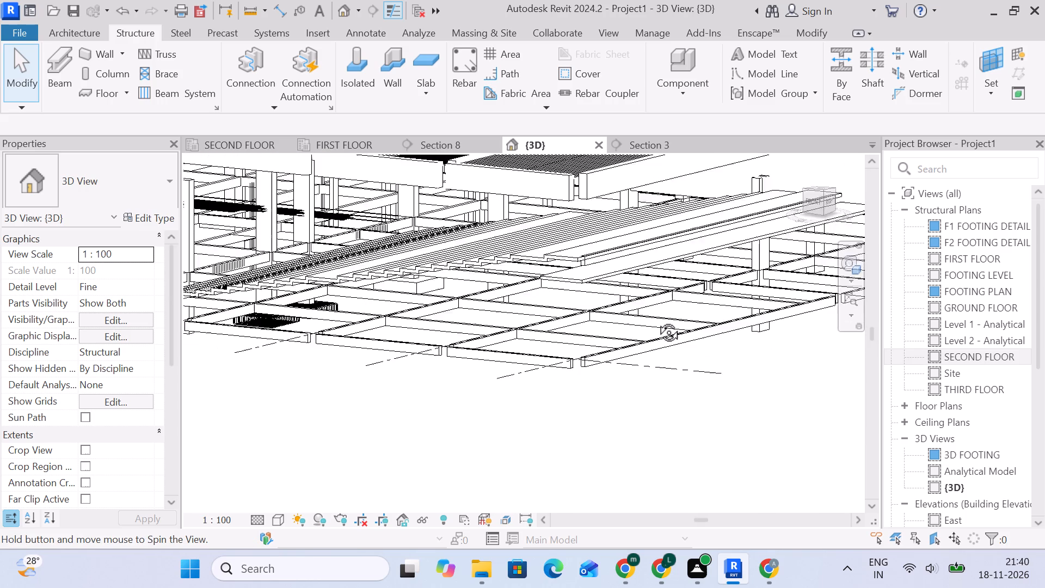
pyautogui.keyDown('shift'); pyautogui.moveTo(656, 320); pyautogui.dragTo(577, 424, button='middle'); pyautogui.keyUp('shift')
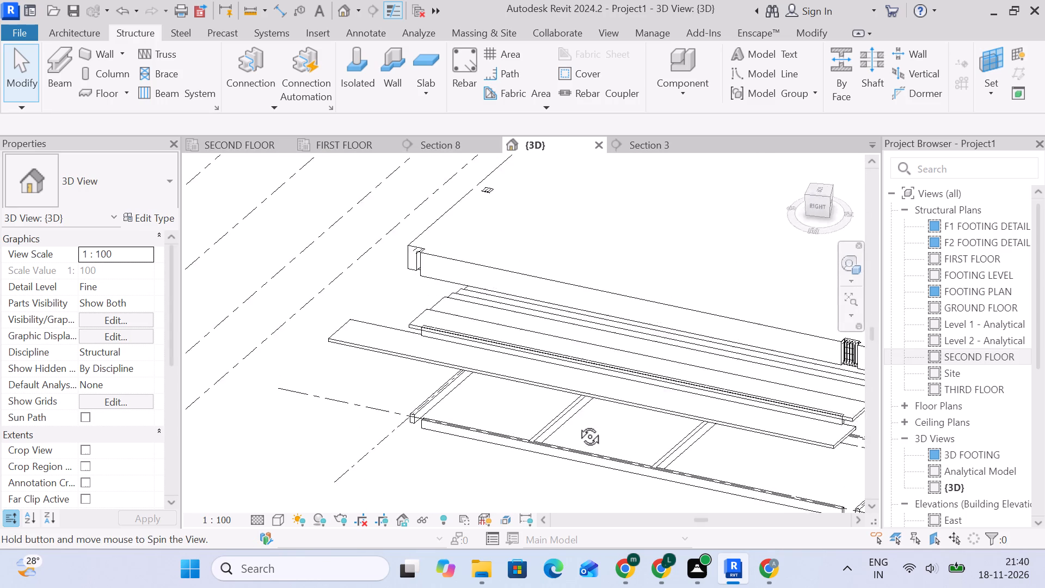
pyautogui.keyDown('shift'); pyautogui.moveTo(577, 424); pyautogui.dragTo(728, 413, button='middle'); pyautogui.keyUp('shift')
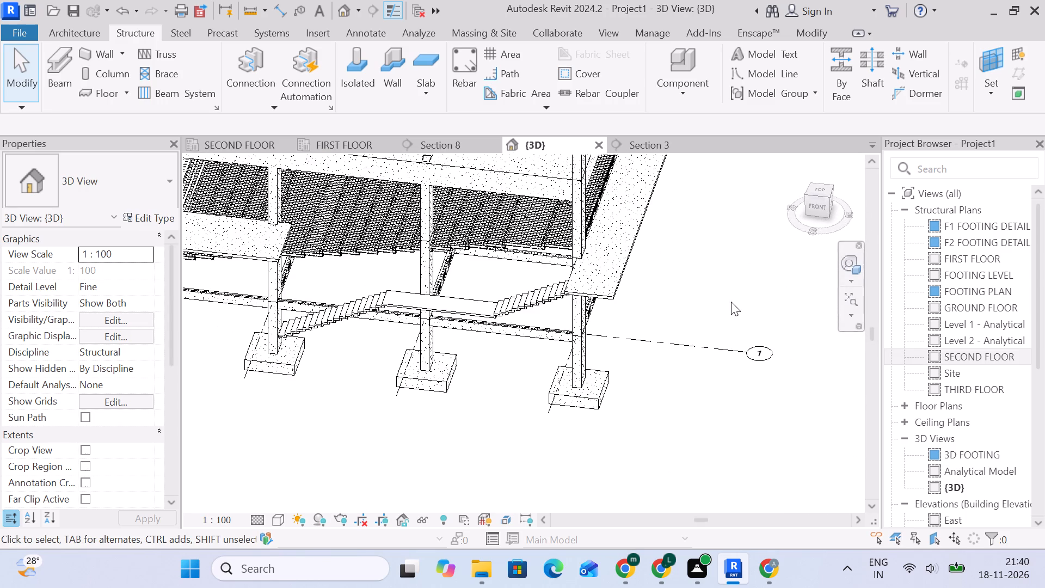
pyautogui.moveTo(733, 296); pyautogui.dragTo(600, 420, button='middle')
pyautogui.scroll(-3, 704, 300)
pyautogui.keyDown('shift'); pyautogui.moveTo(760, 312); pyautogui.dragTo(733, 261, button='middle'); pyautogui.keyUp('shift')
pyautogui.scroll(4, 638, 311)
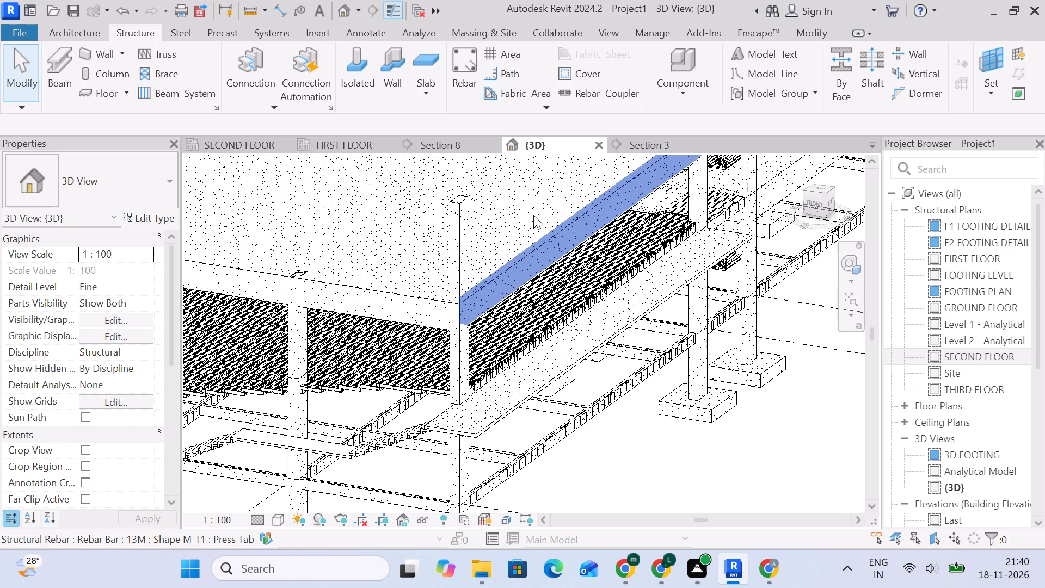
pyautogui.click(622, 308)
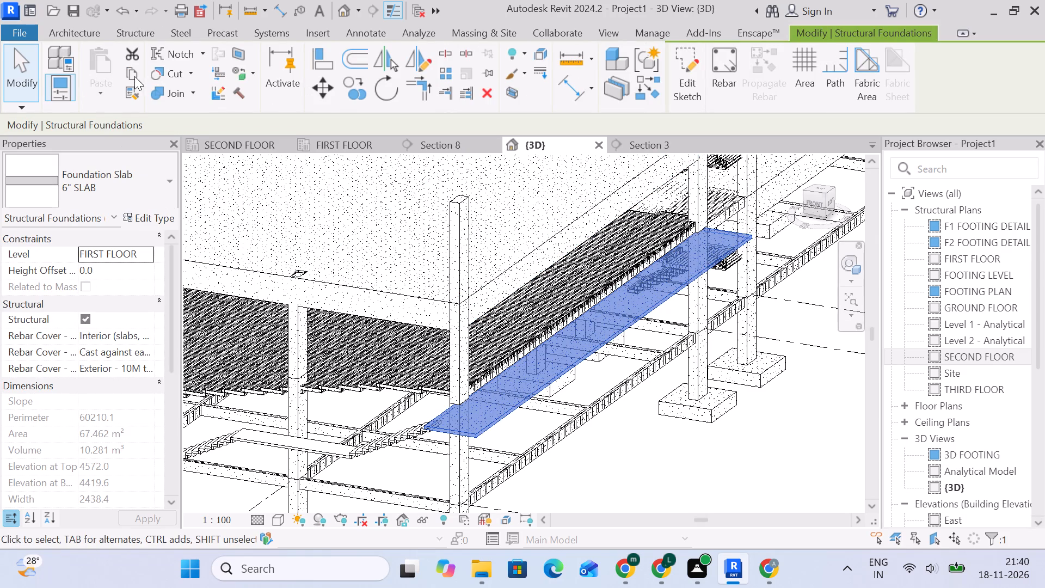
pyautogui.click(134, 76)
pyautogui.click(103, 97)
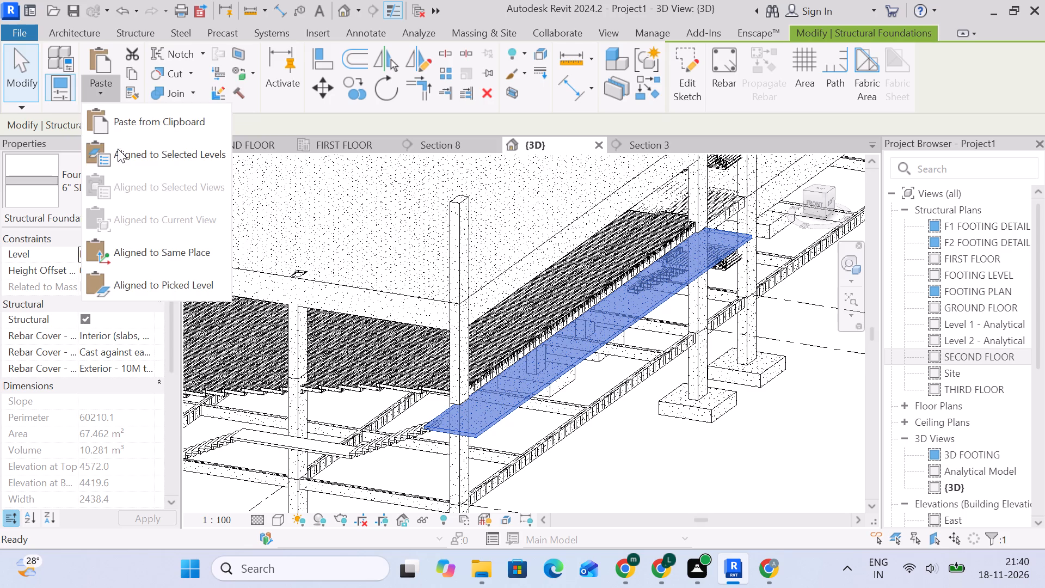
pyautogui.click(118, 149)
pyautogui.click(379, 209)
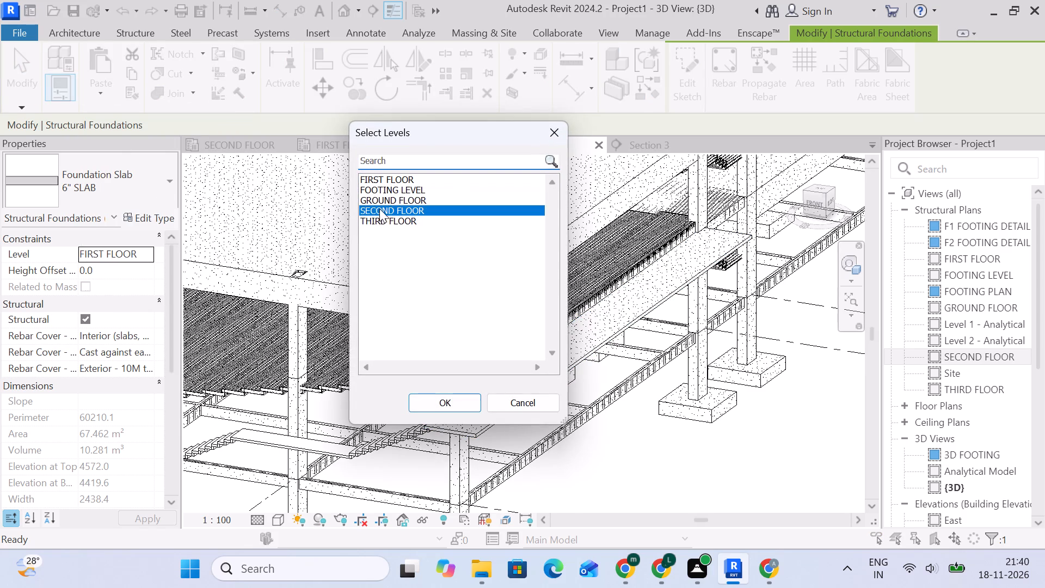
pyautogui.click(461, 402)
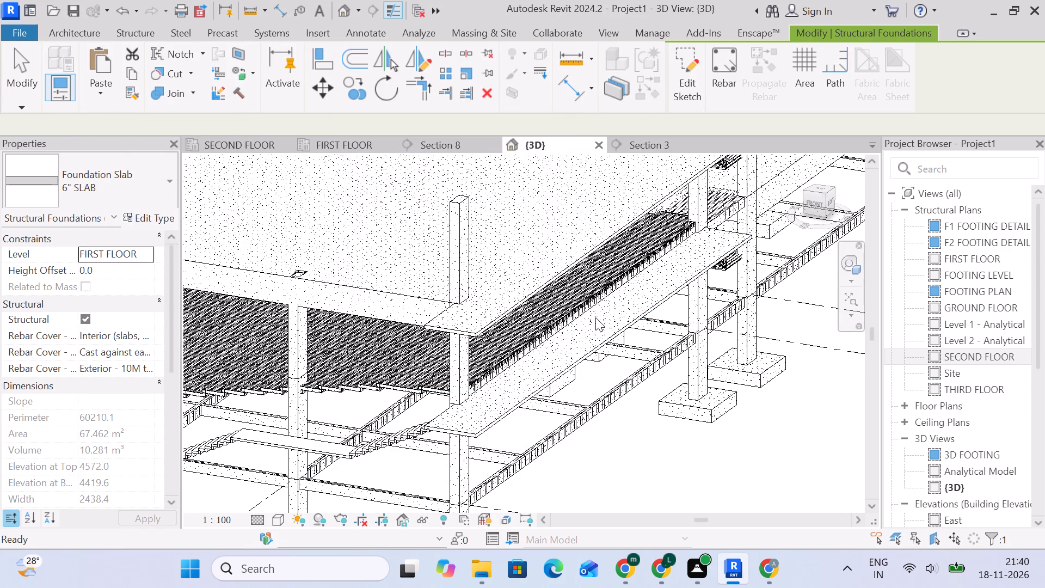
pyautogui.click(637, 468)
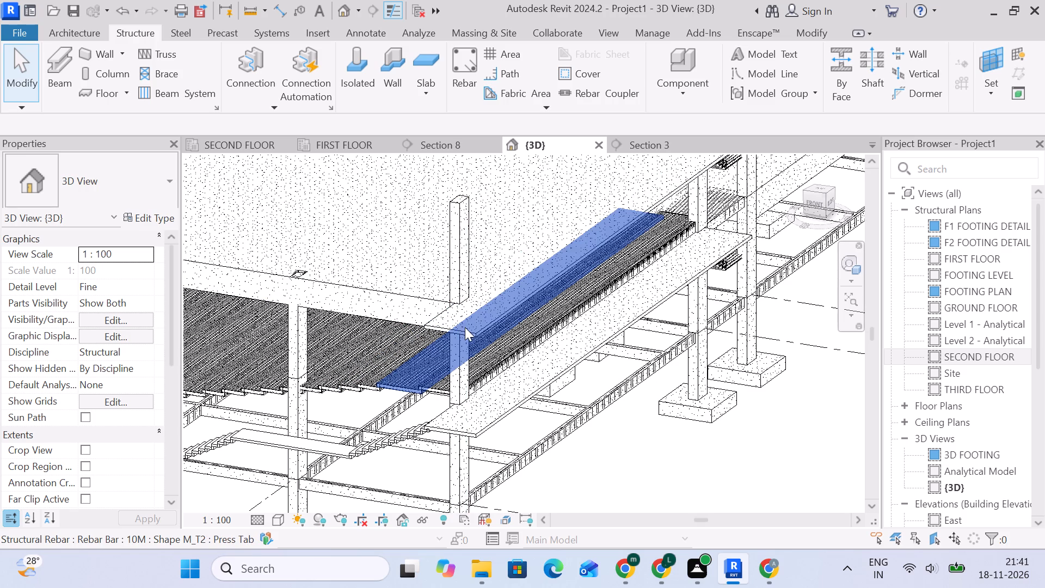
# Copy the three 6" slabs outside grid 1 between the two stairs at FIRST FLOOR and paste them aligned to SECOND FLOOR.
pyautogui.scroll(-4, 459, 311)
pyautogui.moveTo(461, 314); pyautogui.dragTo(543, 295, button='middle')
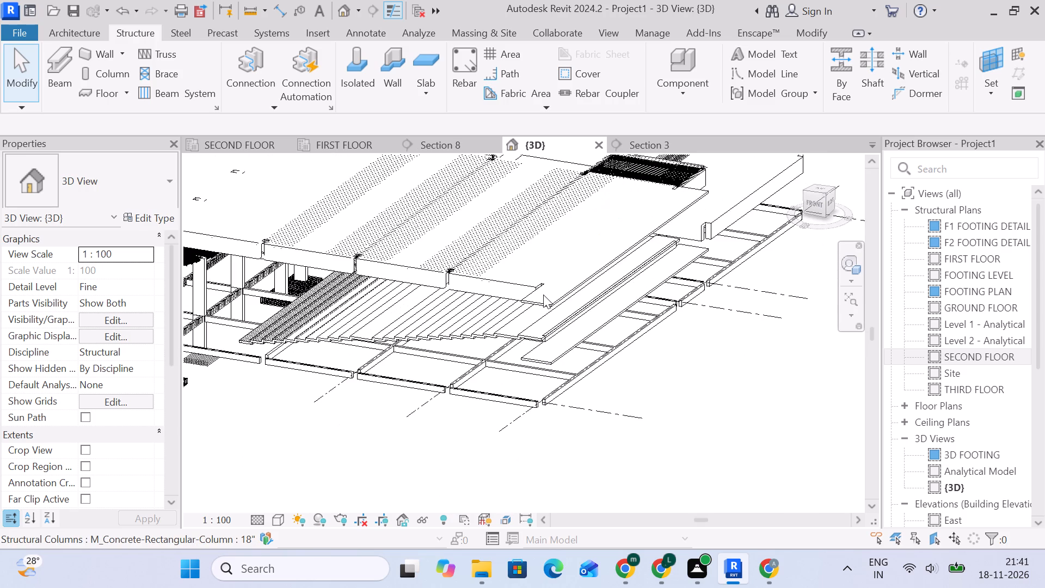
pyautogui.scroll(-4, 529, 345)
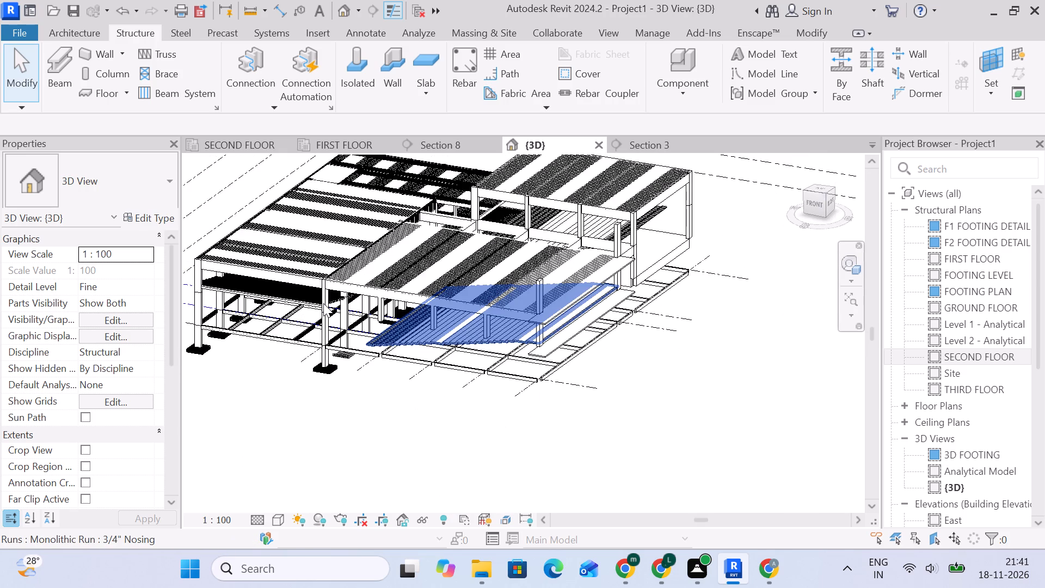
pyautogui.scroll(5, 322, 302)
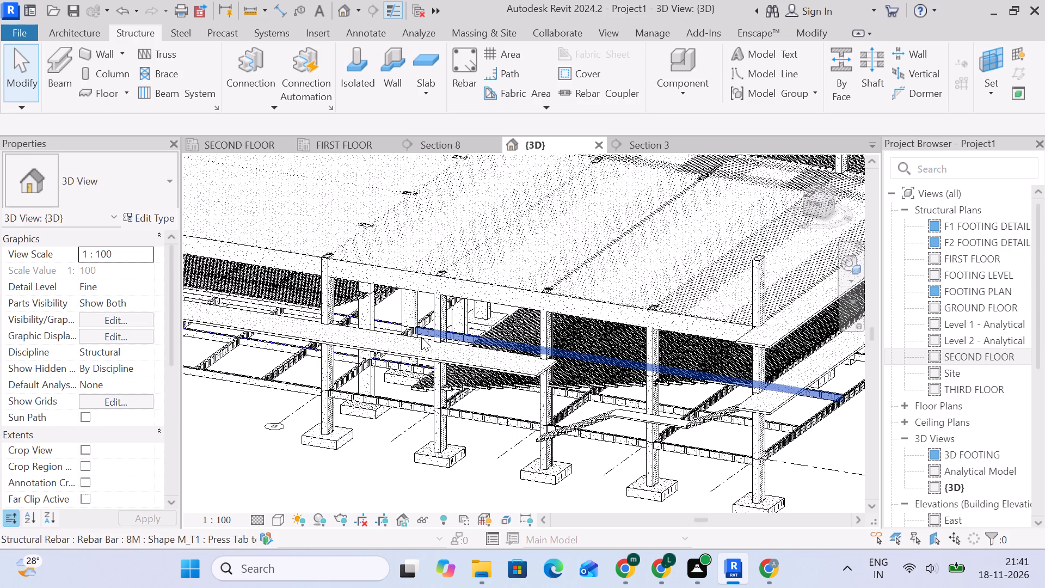
pyautogui.moveTo(379, 348); pyautogui.dragTo(515, 348, button='middle')
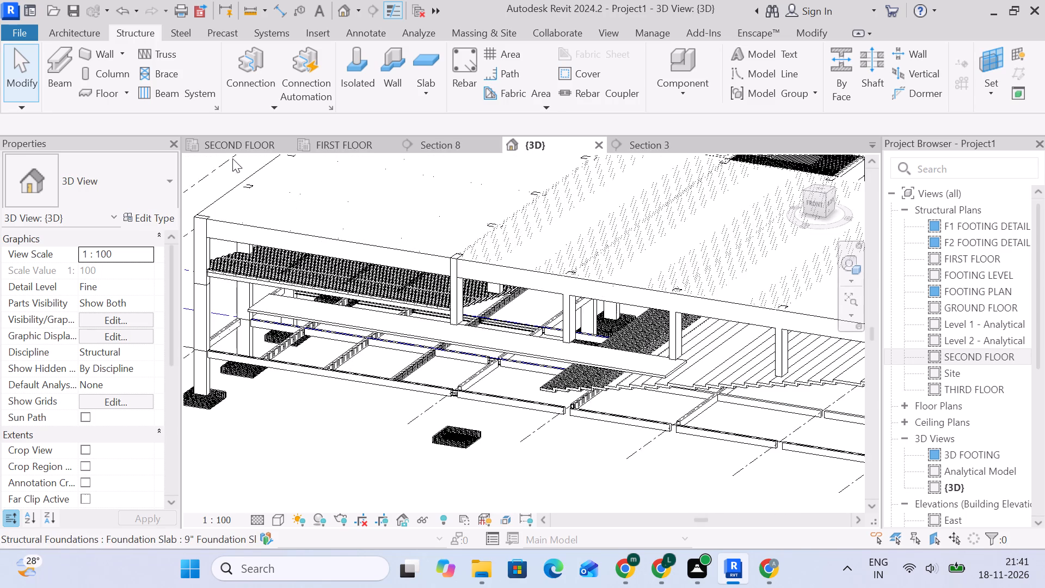
pyautogui.click(331, 139)
pyautogui.scroll(-5, 375, 316)
pyautogui.moveTo(443, 358); pyautogui.dragTo(569, 236, button='middle')
pyautogui.scroll(4, 293, 320)
pyautogui.scroll(5, 353, 298)
pyautogui.click(417, 310)
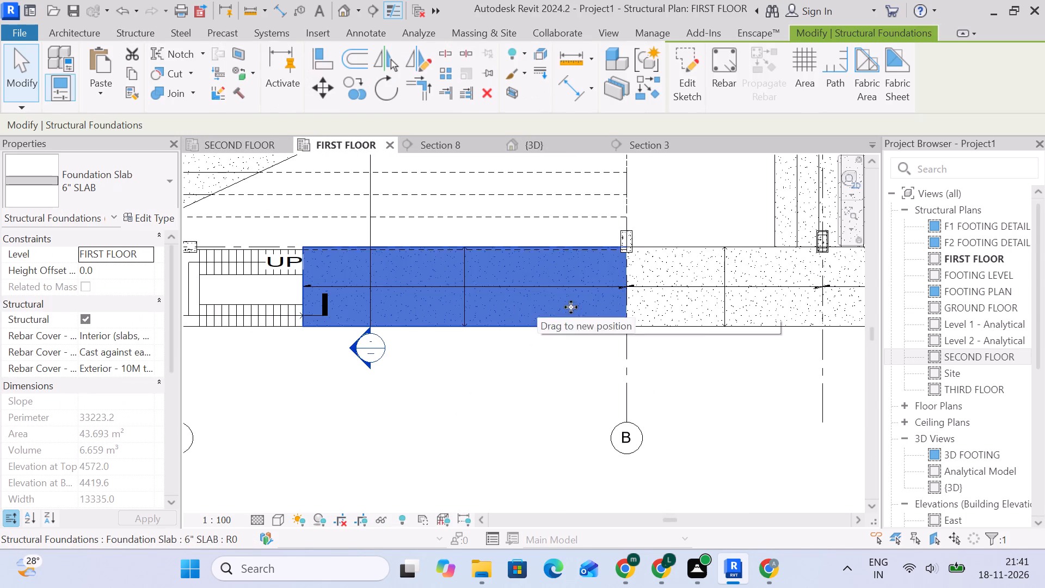
pyautogui.scroll(-4, 575, 307)
pyautogui.moveTo(576, 307); pyautogui.dragTo(371, 285, button='middle')
pyautogui.keyDown('ctrl'); pyautogui.click(448, 291); pyautogui.keyUp('ctrl')
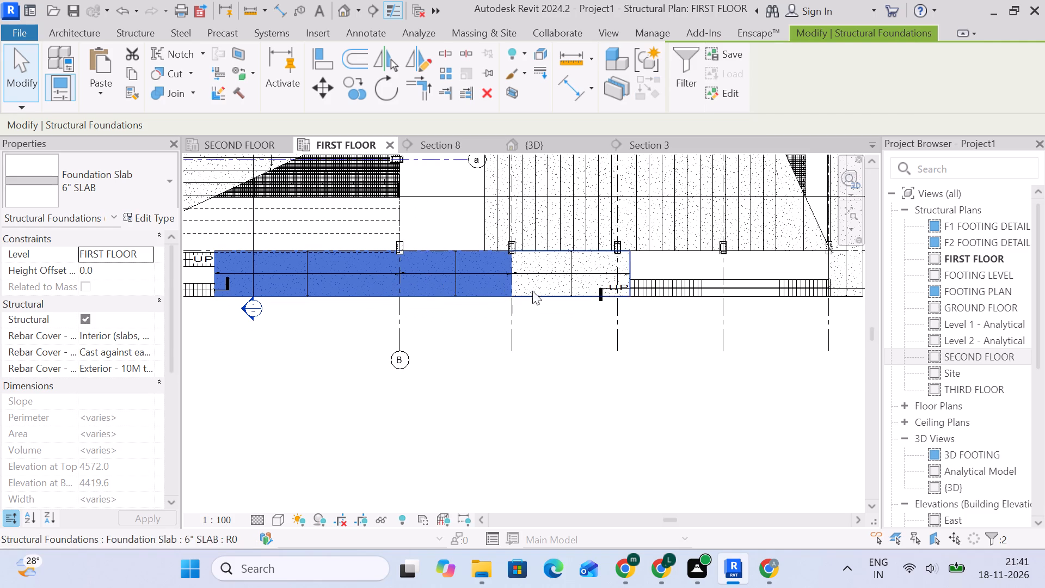
pyautogui.moveTo(532, 291); pyautogui.dragTo(453, 291, button='middle')
pyautogui.keyDown('ctrl'); pyautogui.click(454, 289); pyautogui.keyUp('ctrl')
pyautogui.moveTo(576, 289); pyautogui.dragTo(428, 289, button='middle')
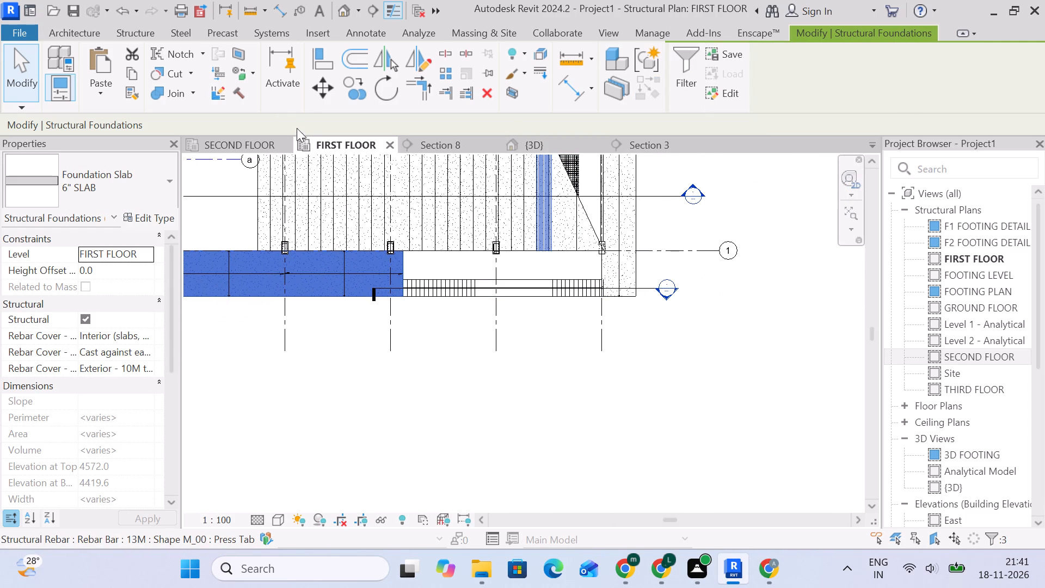
pyautogui.click(132, 74)
pyautogui.click(111, 89)
pyautogui.moveTo(127, 153); pyautogui.dragTo(133, 153)
pyautogui.click(384, 210)
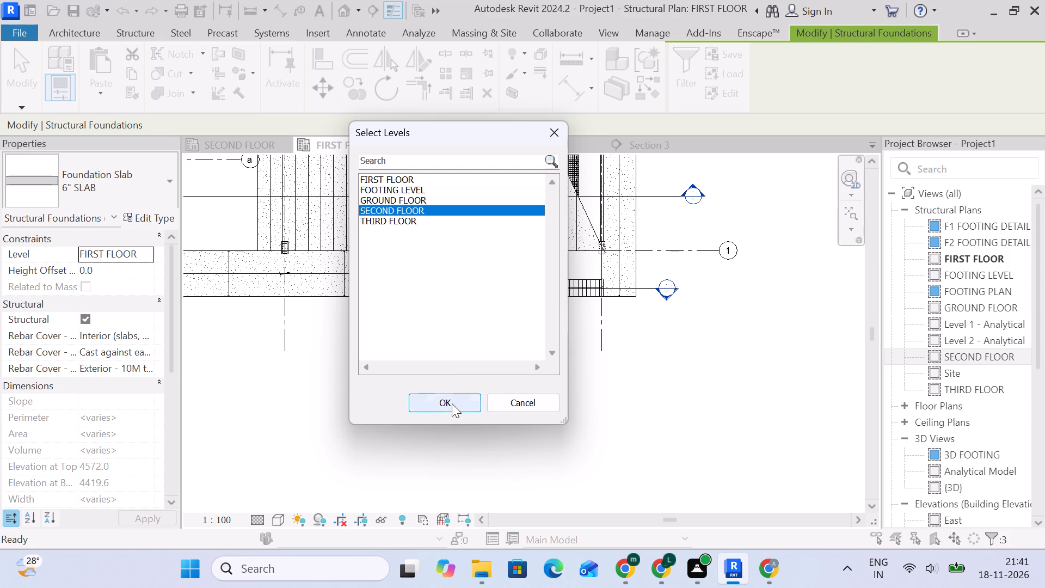
pyautogui.click(452, 403)
pyautogui.click(562, 369)
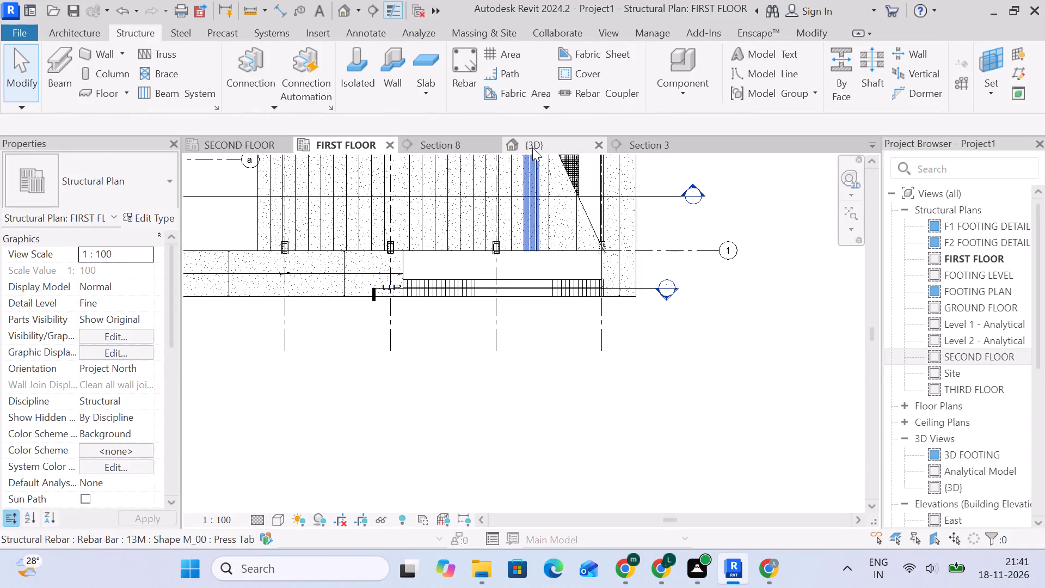
# Edit the boundary of the SECOND FLOOR 6" slab between grids A and B, moving its short edge out to about grid A.
pyautogui.click(534, 144)
pyautogui.scroll(2, 256, 237)
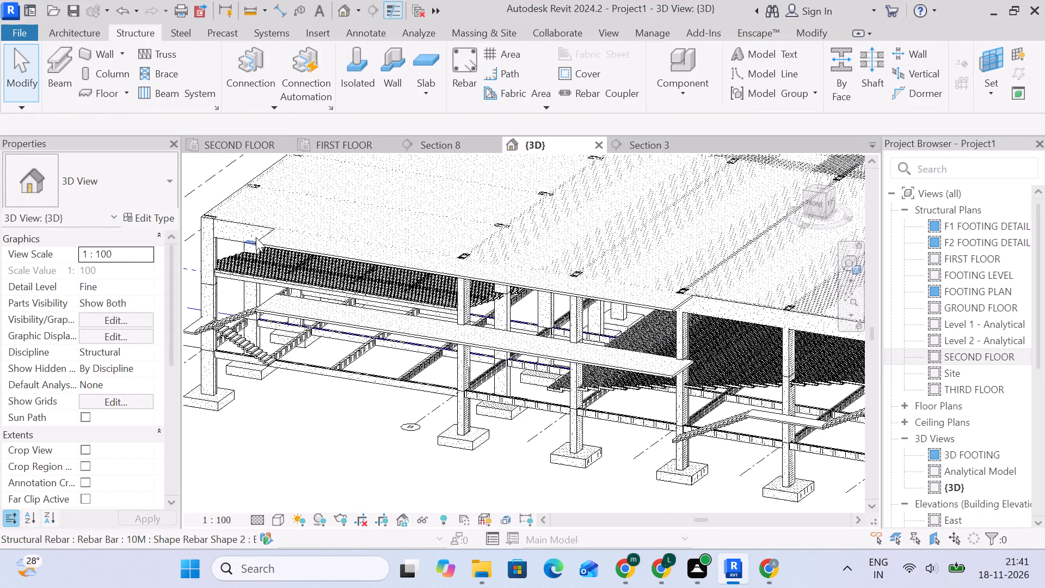
pyautogui.scroll(2, 256, 237)
pyautogui.moveTo(337, 253); pyautogui.dragTo(426, 227, button='middle')
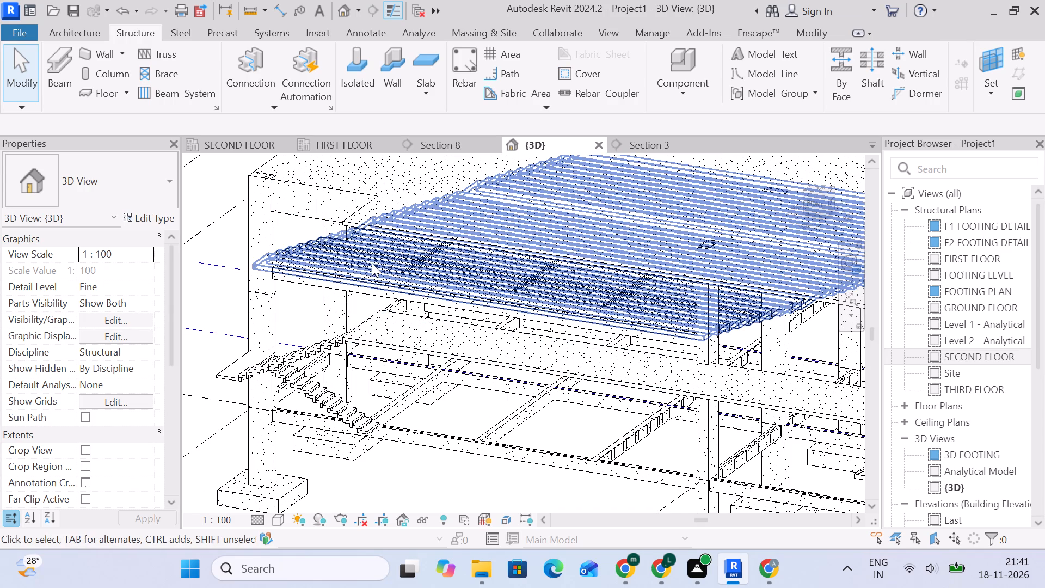
pyautogui.scroll(-3, 480, 305)
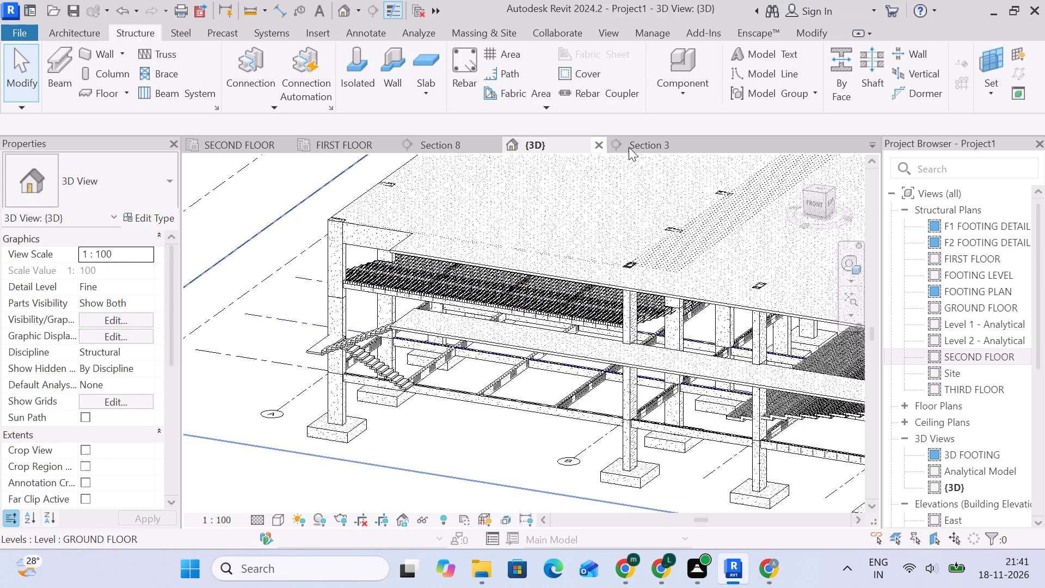
pyautogui.click(233, 147)
pyautogui.scroll(-3, 470, 362)
pyautogui.moveTo(525, 386); pyautogui.dragTo(465, 236, button='middle')
pyautogui.scroll(14, 415, 305)
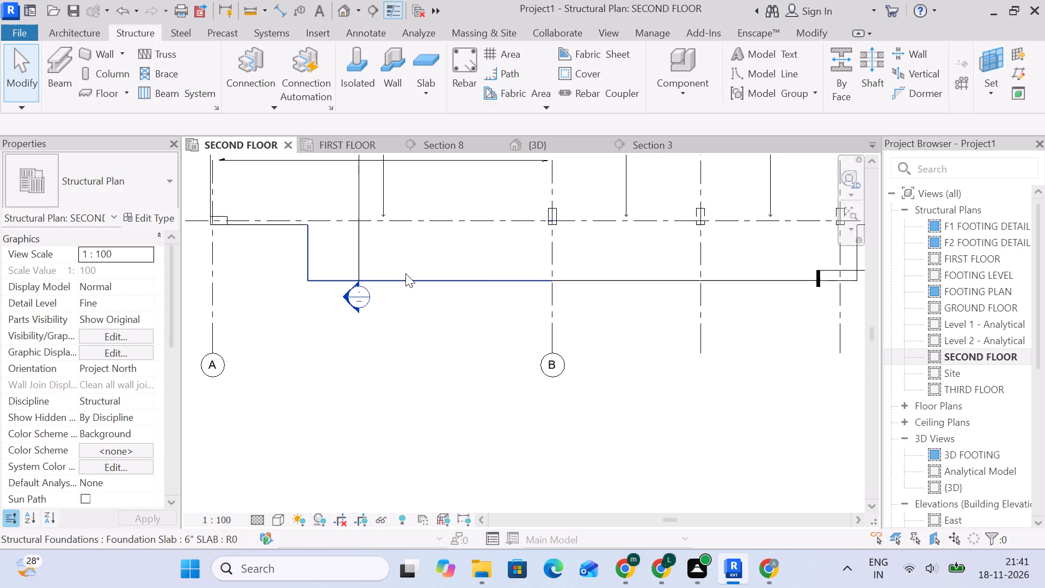
pyautogui.click(405, 273)
pyautogui.moveTo(417, 315); pyautogui.dragTo(561, 306, button='middle')
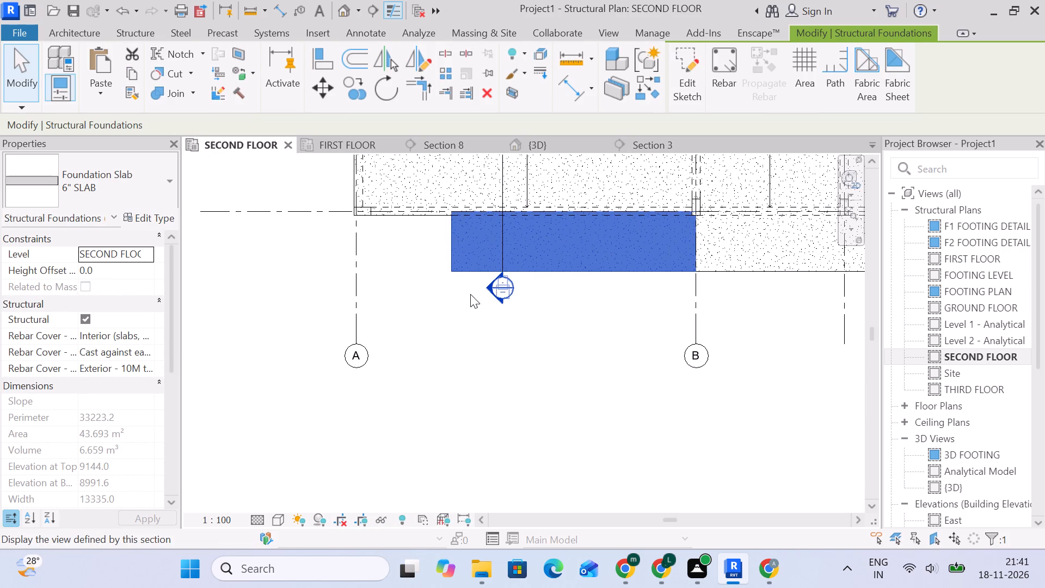
pyautogui.click(672, 95)
pyautogui.scroll(4, 462, 244)
pyautogui.click(443, 240)
pyautogui.moveTo(440, 237); pyautogui.dragTo(269, 234)
pyautogui.scroll(8, 274, 216)
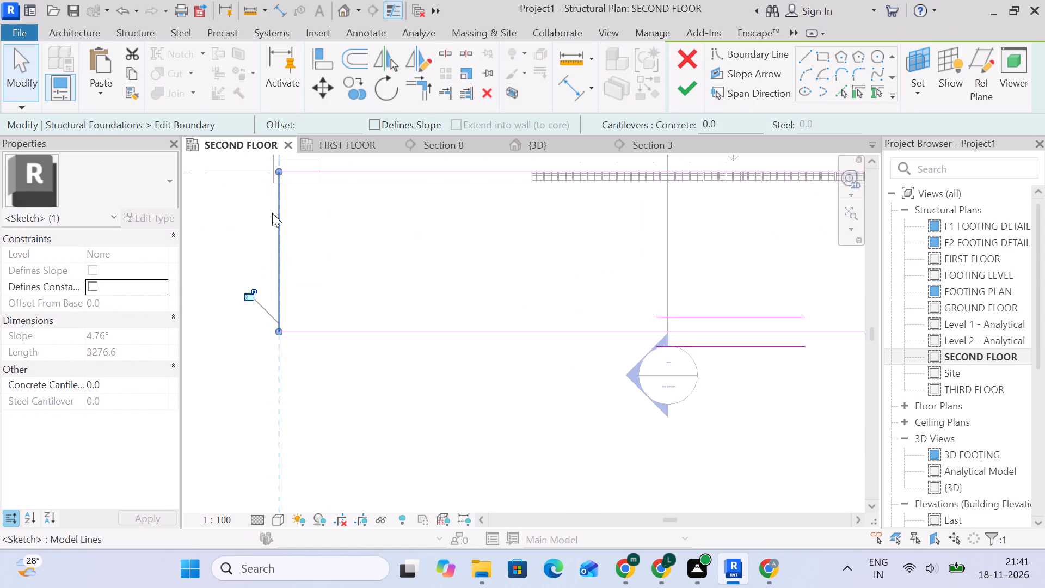
pyautogui.scroll(2, 272, 213)
pyautogui.moveTo(288, 216); pyautogui.dragTo(378, 321, button='middle')
pyautogui.moveTo(376, 277); pyautogui.dragTo(359, 275)
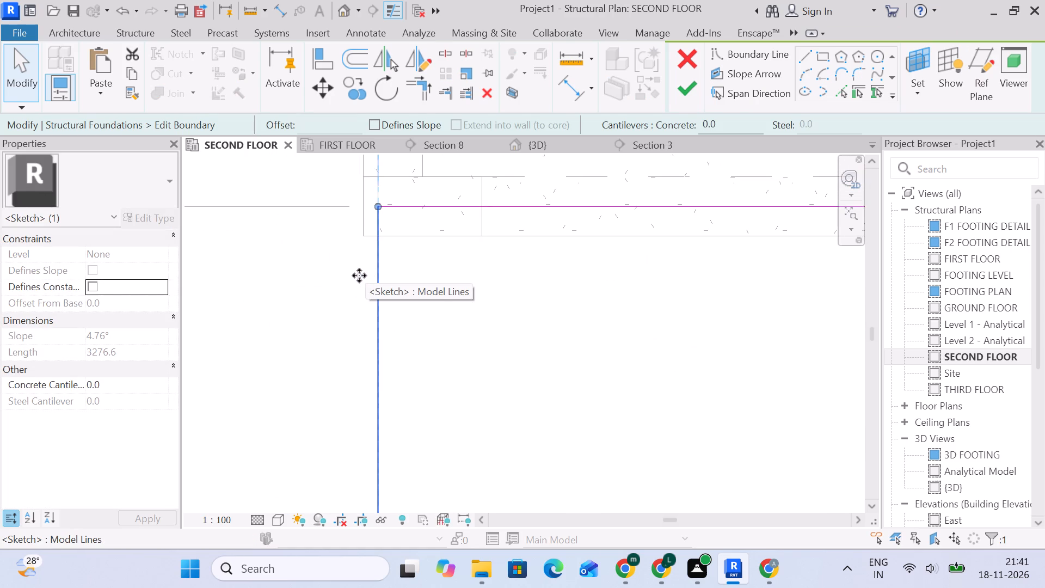
pyautogui.moveTo(359, 275); pyautogui.dragTo(360, 275)
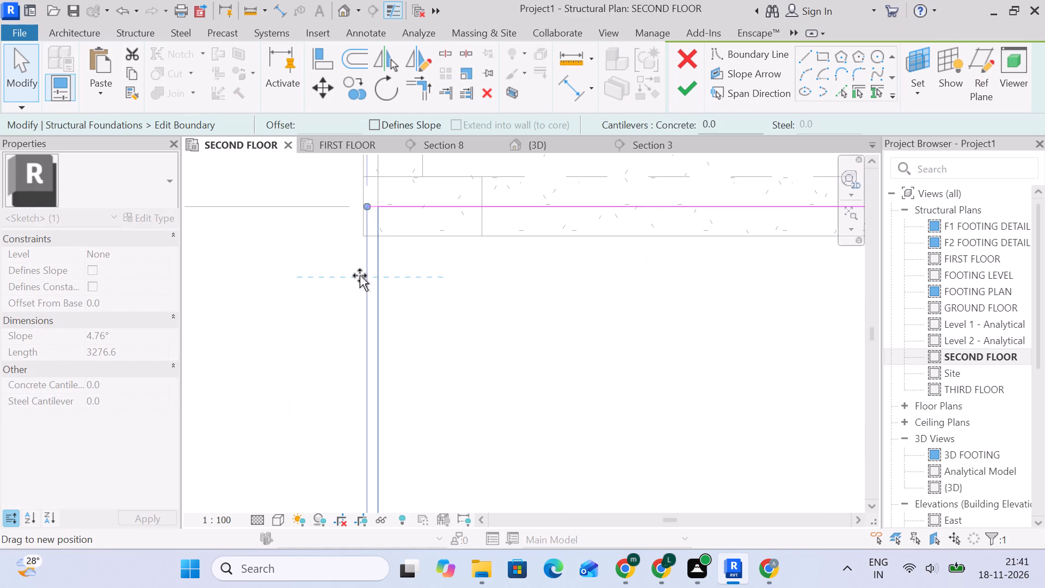
pyautogui.moveTo(360, 275); pyautogui.dragTo(359, 274)
pyautogui.moveTo(359, 274); pyautogui.dragTo(394, 278)
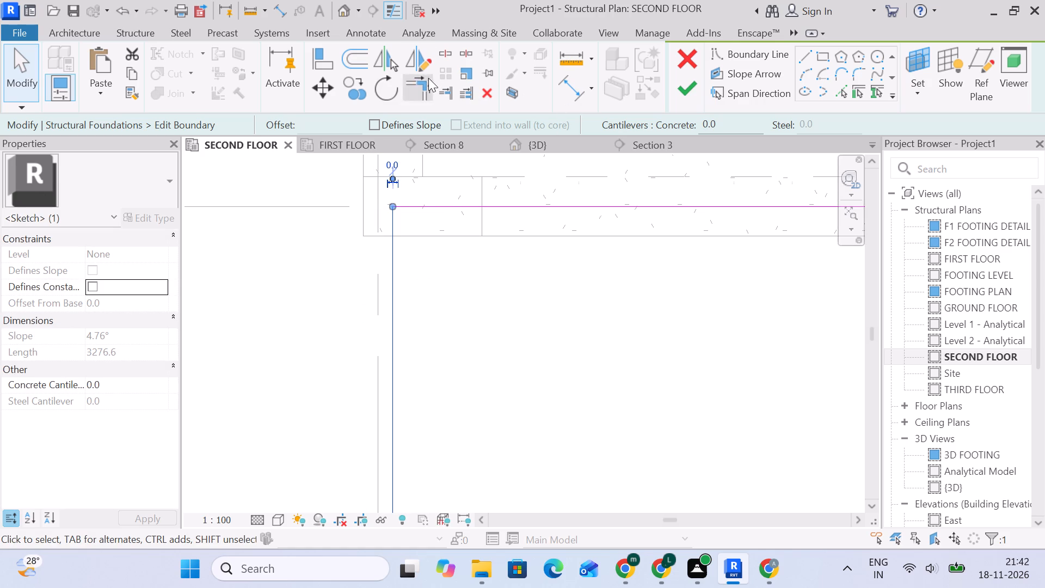
# Align the slab's short boundary edge with the outer concrete face at grid A and finish the boundary edit.
pyautogui.click(311, 53)
pyautogui.scroll(4, 348, 200)
pyautogui.click(373, 231)
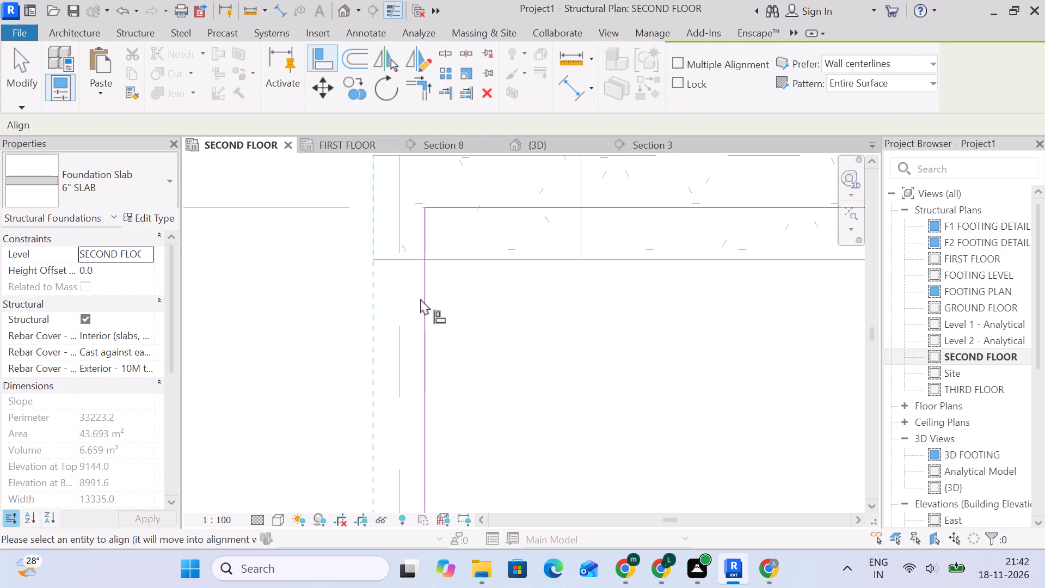
pyautogui.click(421, 319)
pyautogui.scroll(-5, 456, 318)
pyautogui.moveTo(691, 360); pyautogui.dragTo(382, 292, button='middle')
pyautogui.scroll(-12, 394, 277)
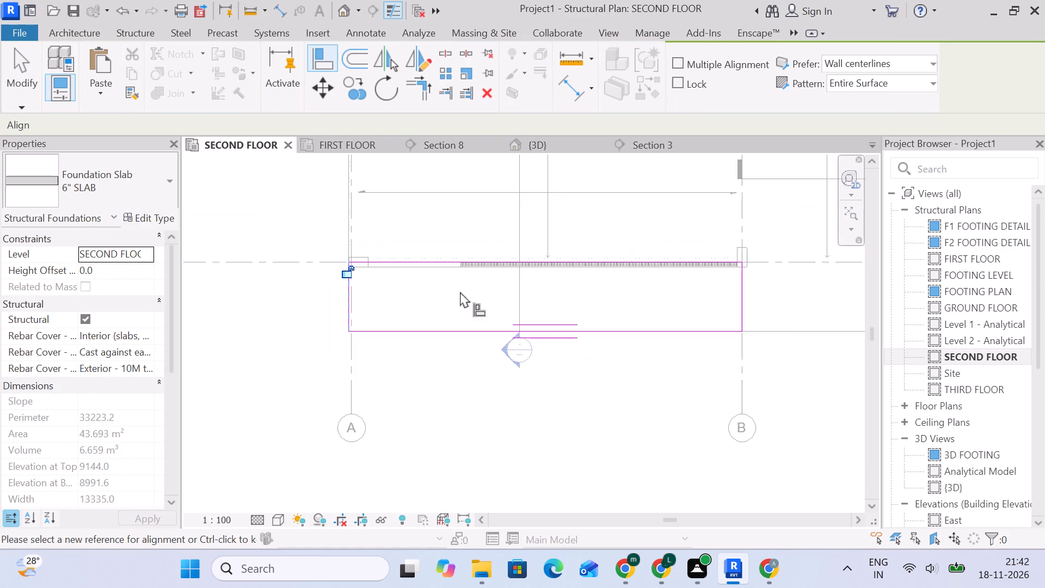
pyautogui.moveTo(556, 319); pyautogui.dragTo(377, 289, button='middle')
pyautogui.click(13, 82)
pyautogui.scroll(-4, 649, 297)
pyautogui.moveTo(649, 297); pyautogui.dragTo(502, 284, button='middle')
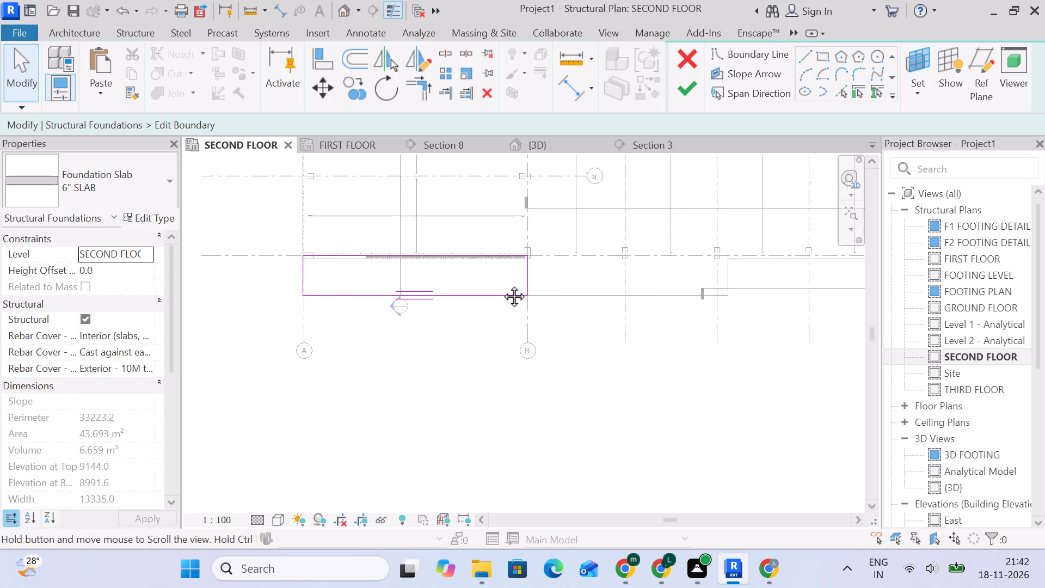
pyautogui.moveTo(502, 284); pyautogui.dragTo(469, 279, button='middle')
pyautogui.click(690, 88)
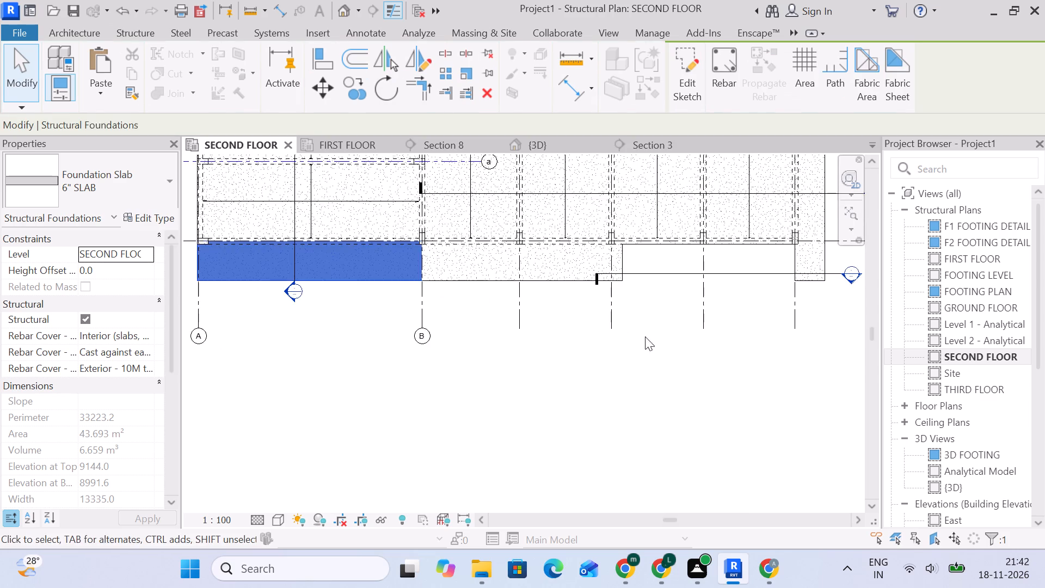
# Edit the boundary of the last copied 6" slab outside grid 1, pulling its overhanging short edge back to the second grid line past B.
pyautogui.moveTo(657, 336); pyautogui.dragTo(426, 344, button='middle')
pyautogui.click(422, 342)
pyautogui.click(388, 265)
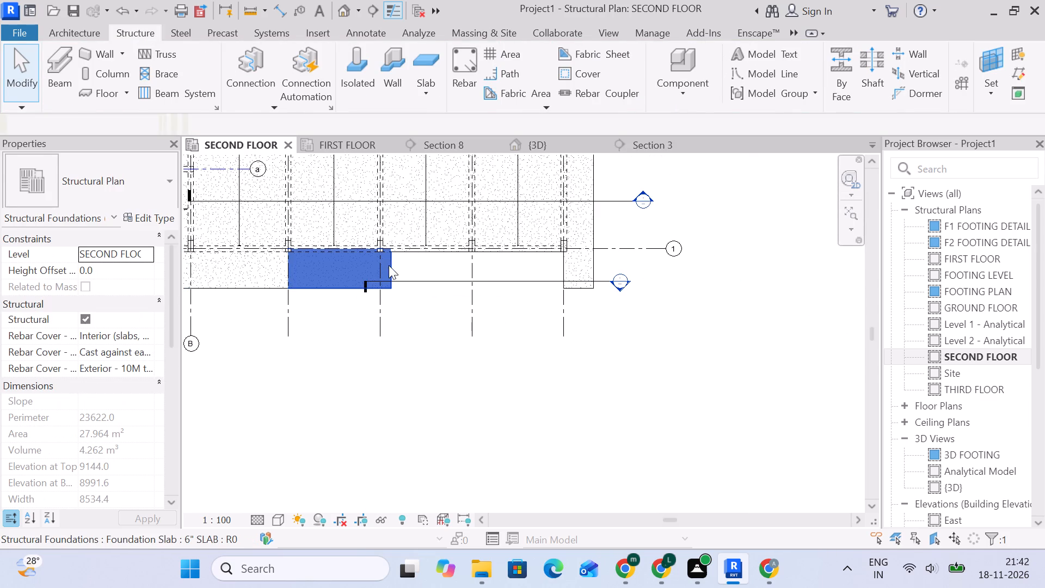
pyautogui.scroll(4, 411, 317)
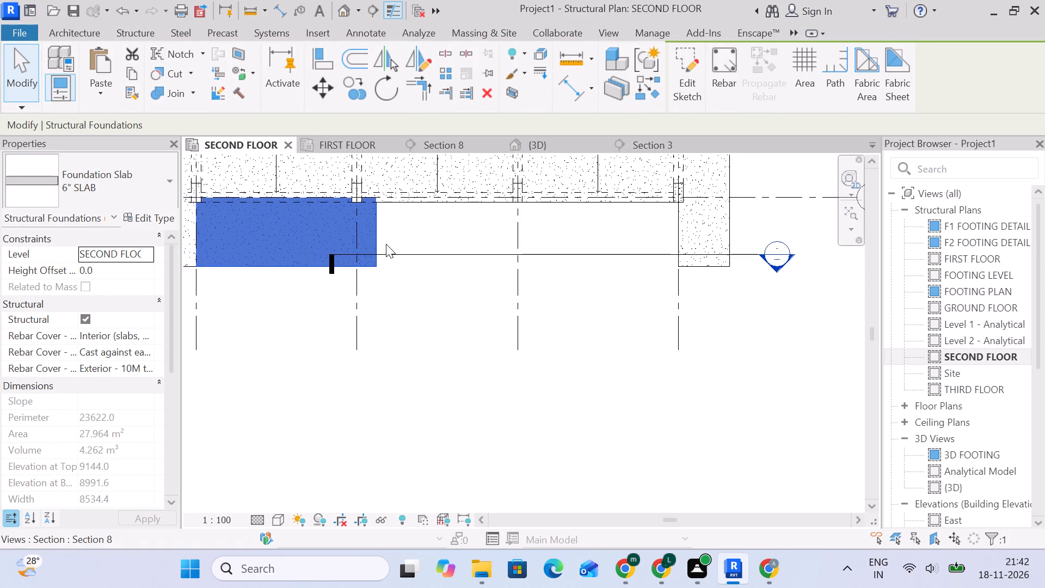
pyautogui.moveTo(394, 247); pyautogui.dragTo(618, 316, button='middle')
pyautogui.click(343, 312)
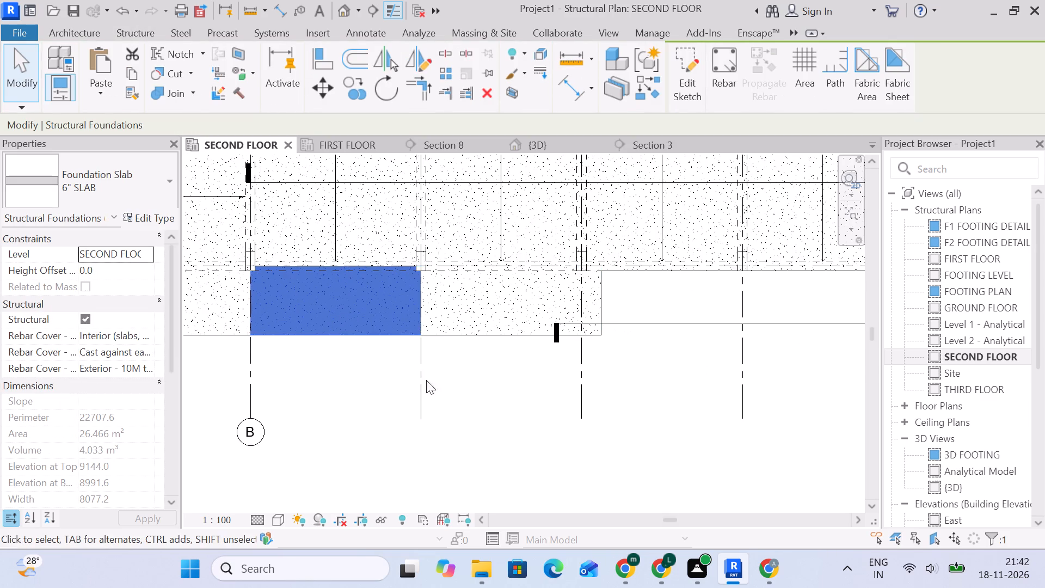
pyautogui.click(501, 318)
pyautogui.scroll(5, 535, 308)
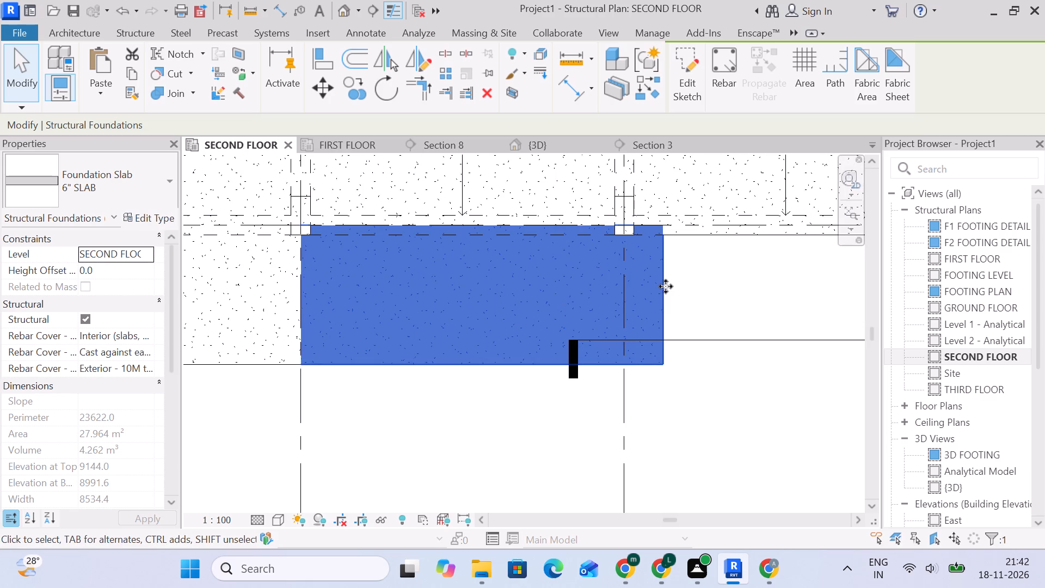
pyautogui.click(666, 286)
pyautogui.click(671, 99)
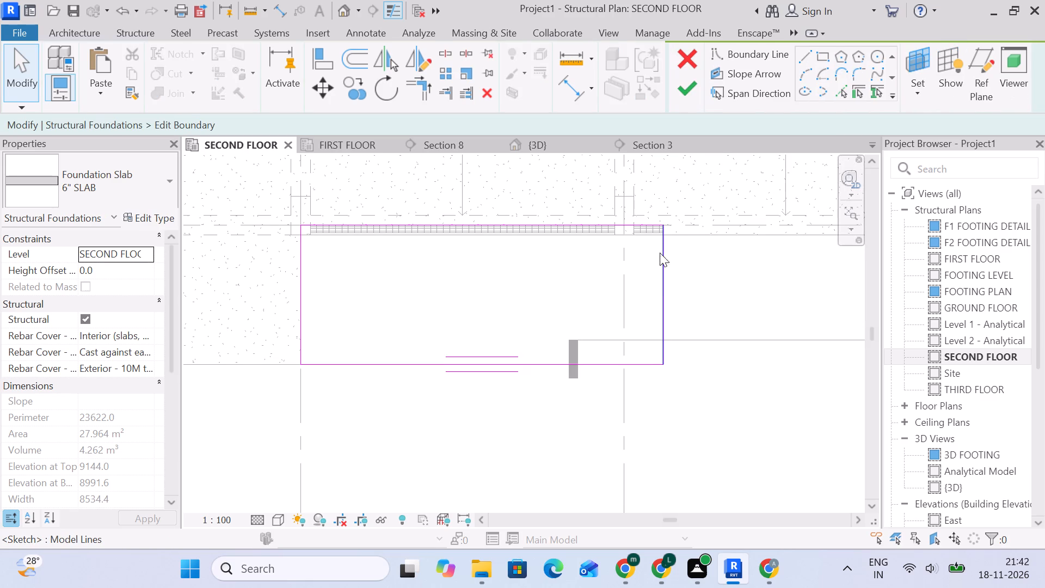
pyautogui.scroll(2, 663, 272)
pyautogui.click(661, 273)
pyautogui.moveTo(662, 273); pyautogui.dragTo(616, 277)
pyautogui.click(688, 290)
pyautogui.scroll(-6, 685, 290)
pyautogui.moveTo(697, 303); pyautogui.dragTo(565, 304, button='middle')
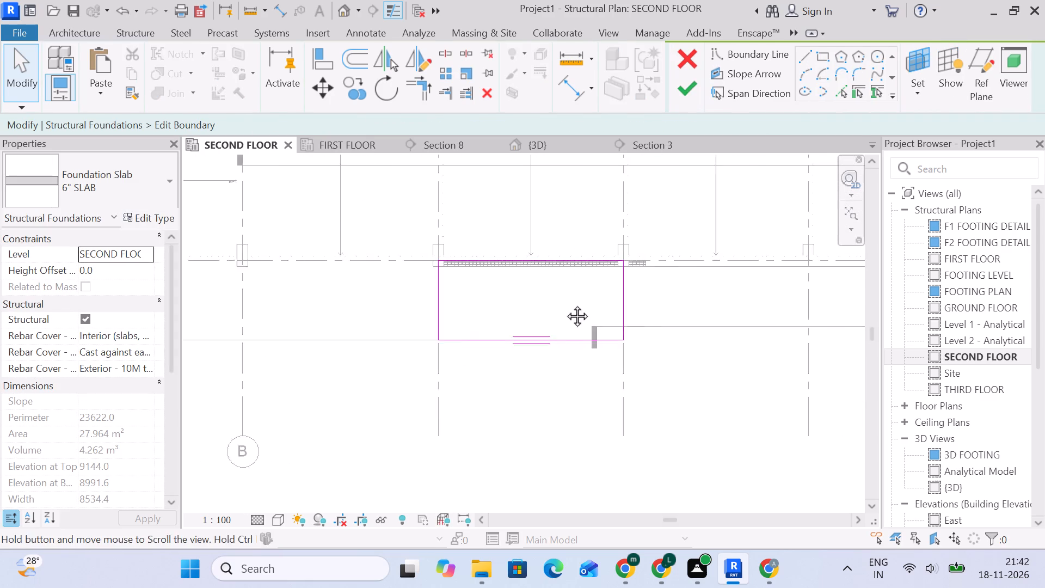
pyautogui.moveTo(565, 304); pyautogui.dragTo(519, 301, button='middle')
pyautogui.click(697, 90)
pyautogui.moveTo(564, 390); pyautogui.dragTo(586, 379)
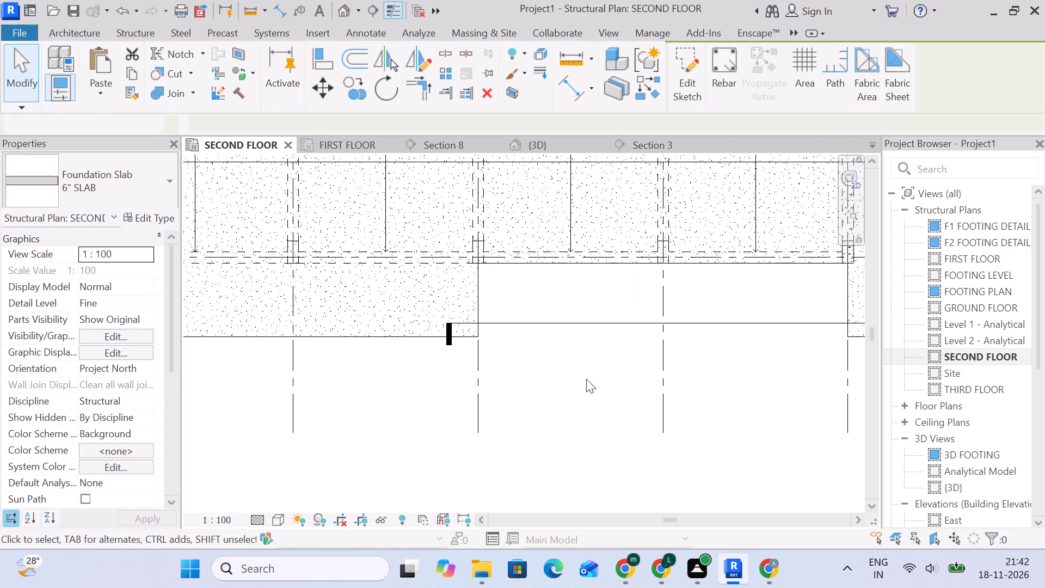
pyautogui.moveTo(586, 379); pyautogui.dragTo(571, 388)
# Sketch a rectangular 6" foundation slab outside grid 1, from the trimmed slab's outer corner to grid E, and finish it.
pyautogui.click(434, 59)
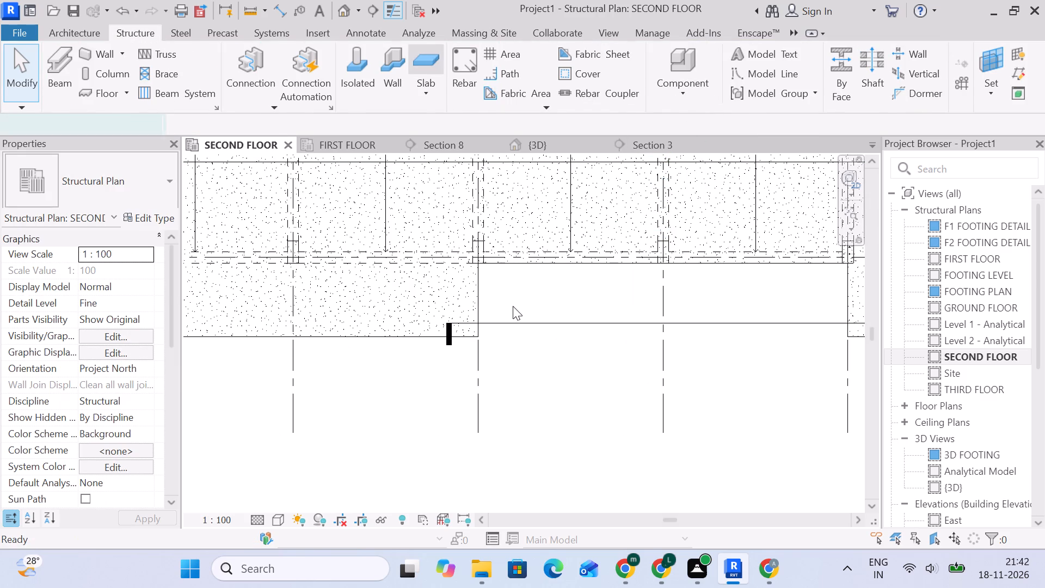
pyautogui.moveTo(567, 319); pyautogui.dragTo(475, 296, button='middle')
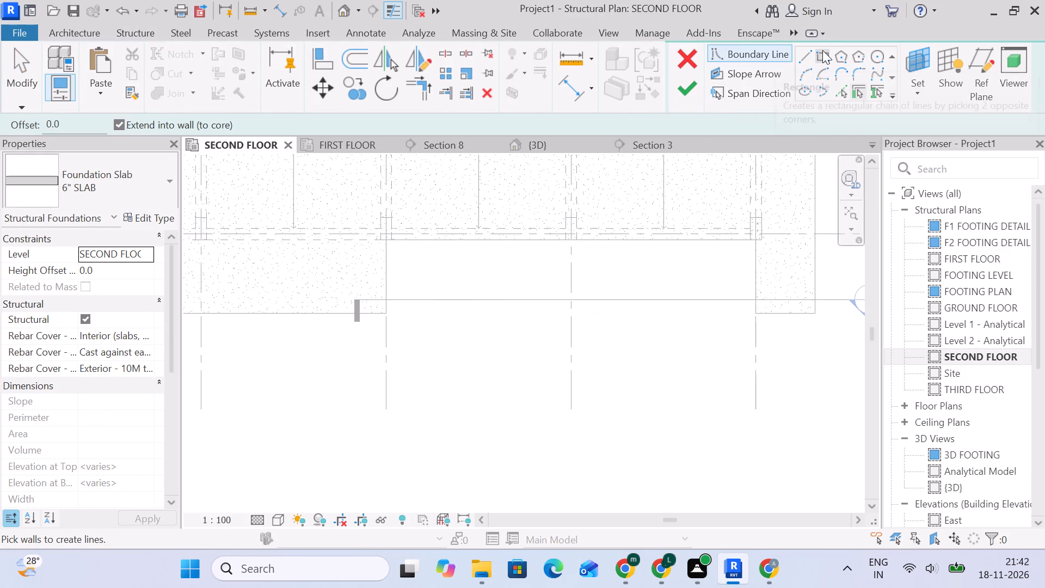
pyautogui.click(822, 50)
pyautogui.scroll(3, 391, 322)
pyautogui.moveTo(380, 313); pyautogui.dragTo(388, 314)
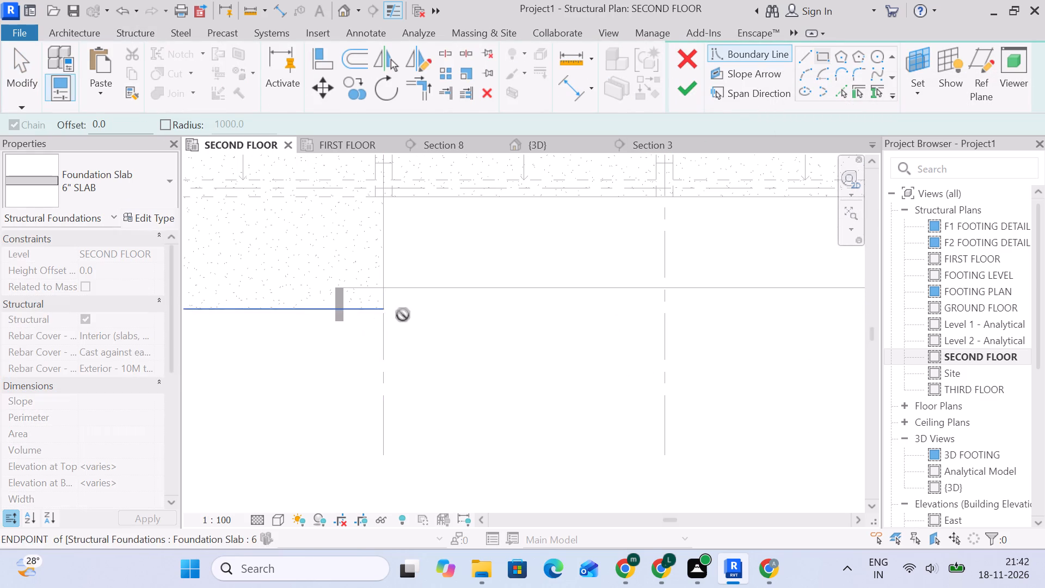
pyautogui.scroll(-4, 662, 285)
pyautogui.moveTo(656, 290); pyautogui.dragTo(443, 314, button='middle')
pyautogui.scroll(3, 465, 287)
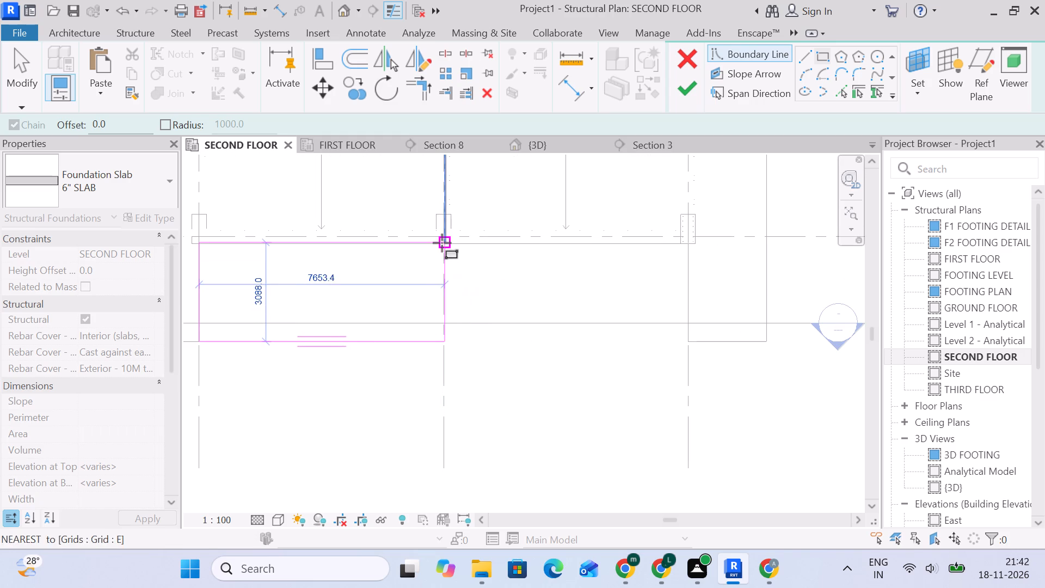
pyautogui.scroll(9, 442, 243)
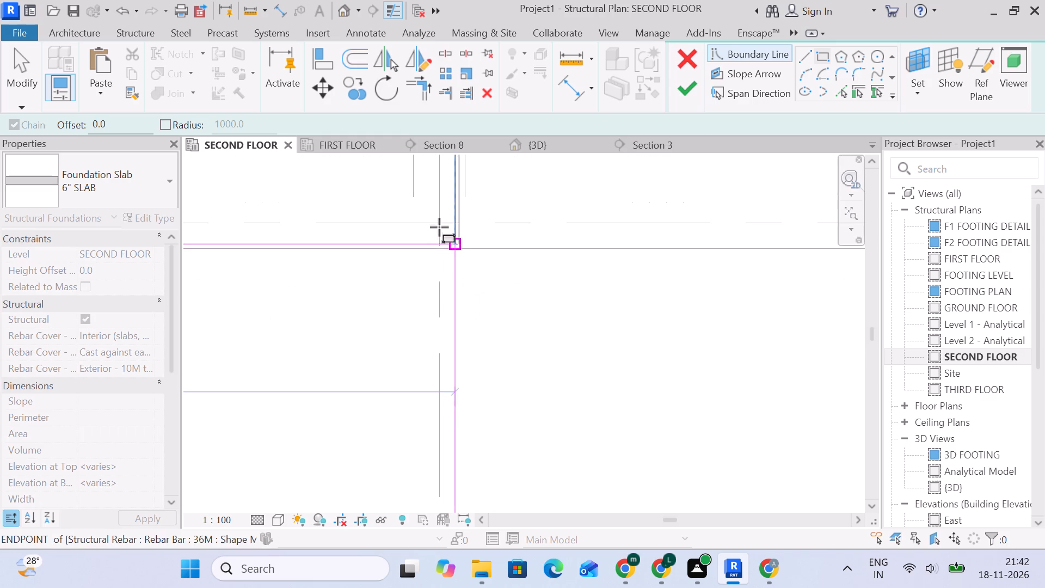
pyautogui.click(438, 223)
pyautogui.scroll(-9, 520, 308)
pyautogui.scroll(-3, 566, 327)
pyautogui.click(678, 93)
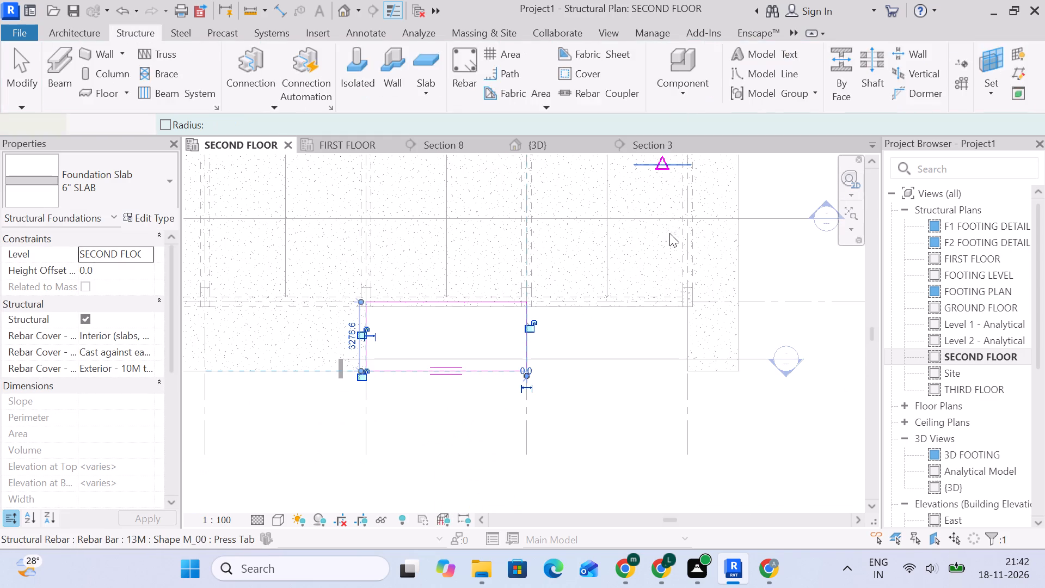
pyautogui.click(617, 326)
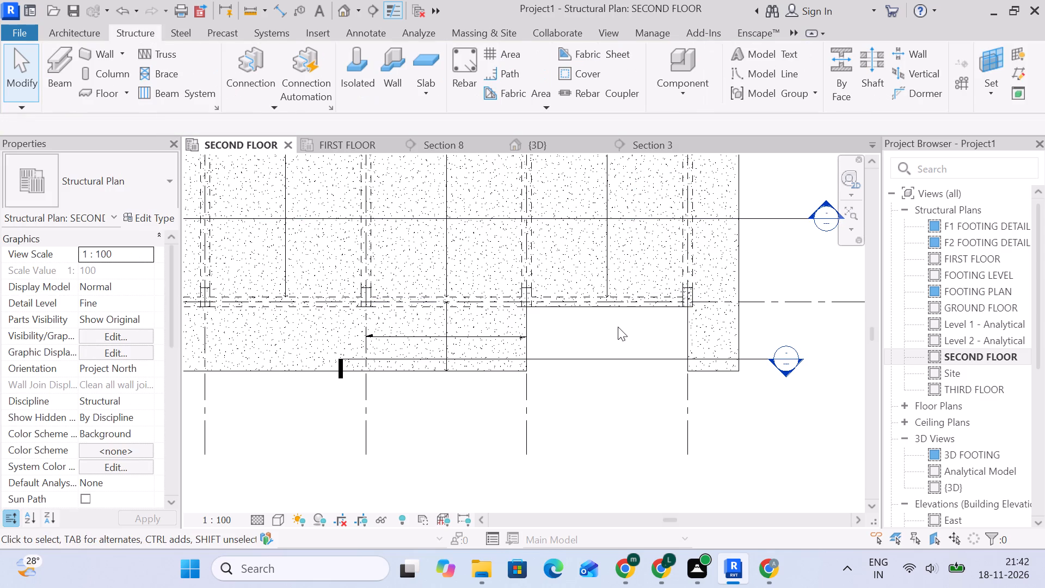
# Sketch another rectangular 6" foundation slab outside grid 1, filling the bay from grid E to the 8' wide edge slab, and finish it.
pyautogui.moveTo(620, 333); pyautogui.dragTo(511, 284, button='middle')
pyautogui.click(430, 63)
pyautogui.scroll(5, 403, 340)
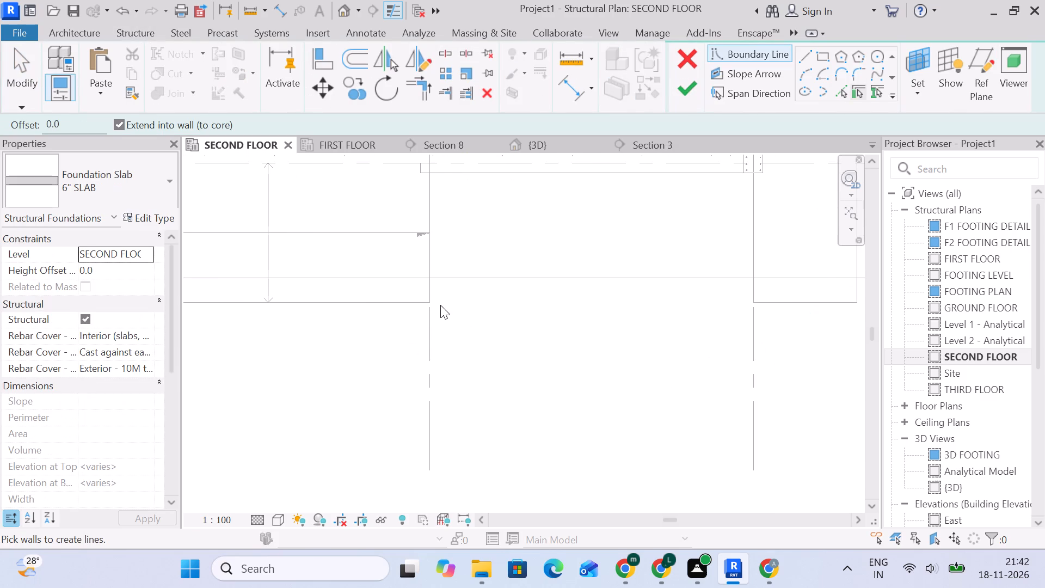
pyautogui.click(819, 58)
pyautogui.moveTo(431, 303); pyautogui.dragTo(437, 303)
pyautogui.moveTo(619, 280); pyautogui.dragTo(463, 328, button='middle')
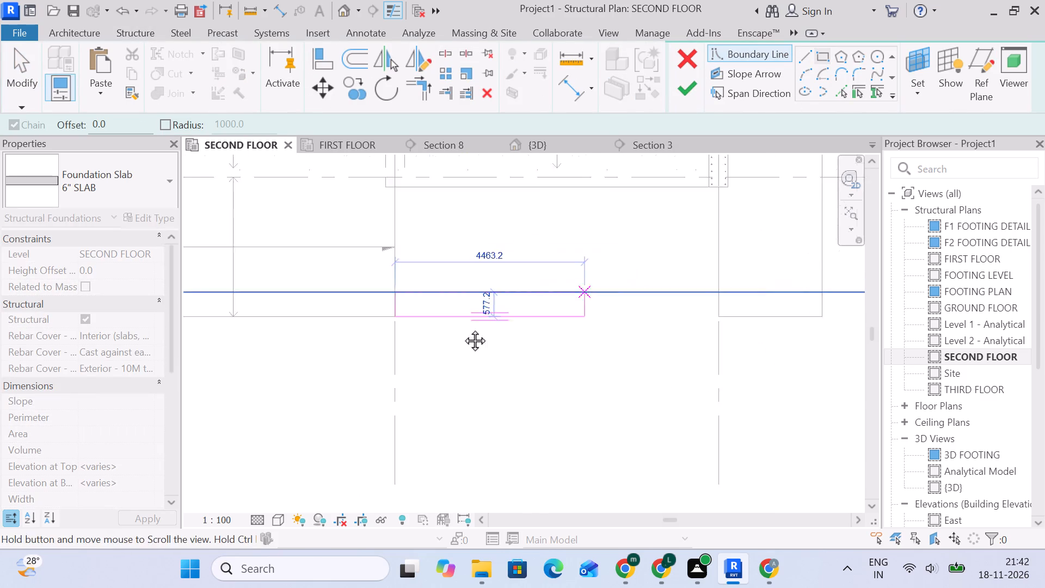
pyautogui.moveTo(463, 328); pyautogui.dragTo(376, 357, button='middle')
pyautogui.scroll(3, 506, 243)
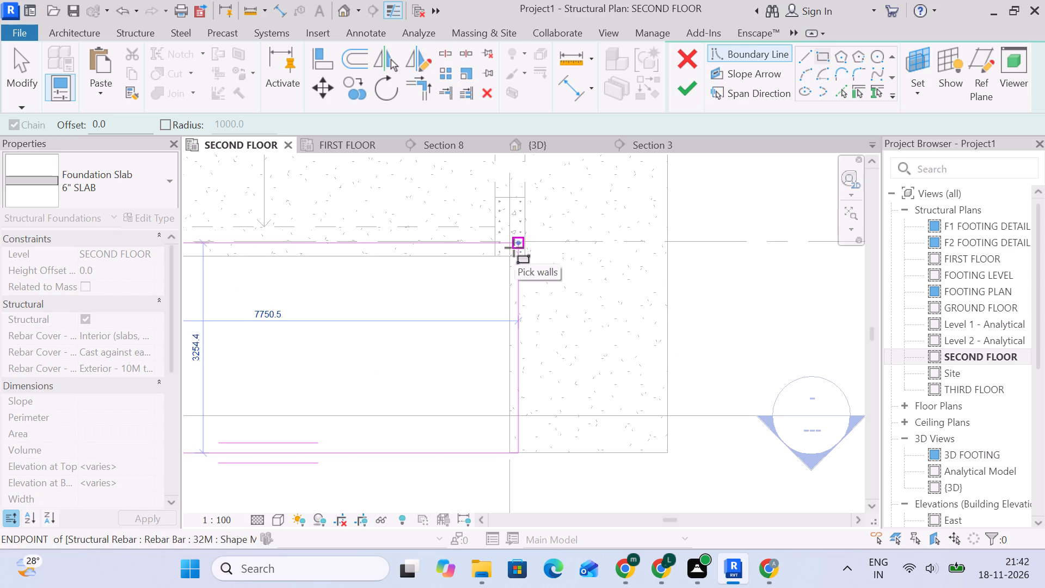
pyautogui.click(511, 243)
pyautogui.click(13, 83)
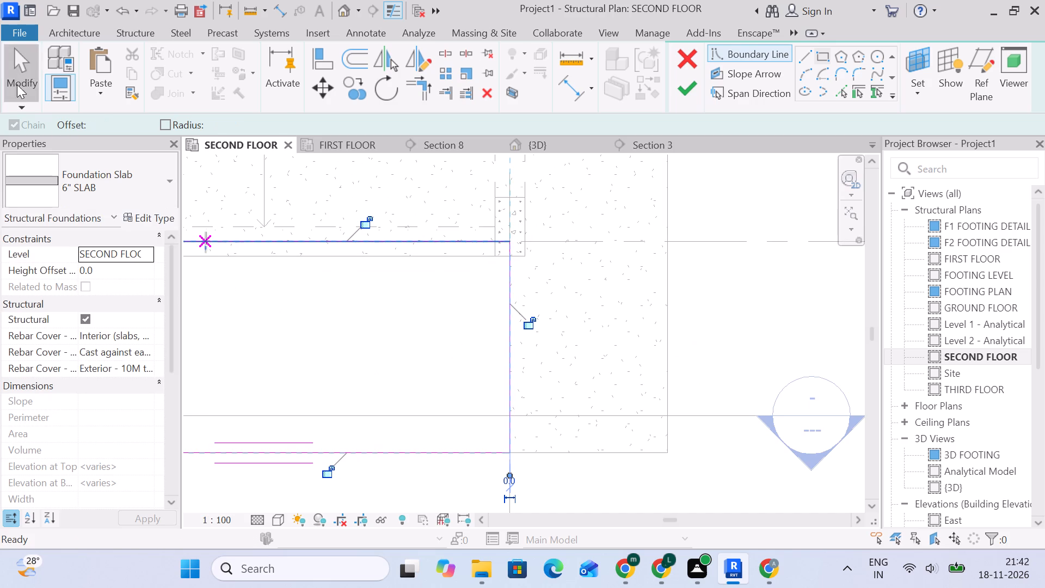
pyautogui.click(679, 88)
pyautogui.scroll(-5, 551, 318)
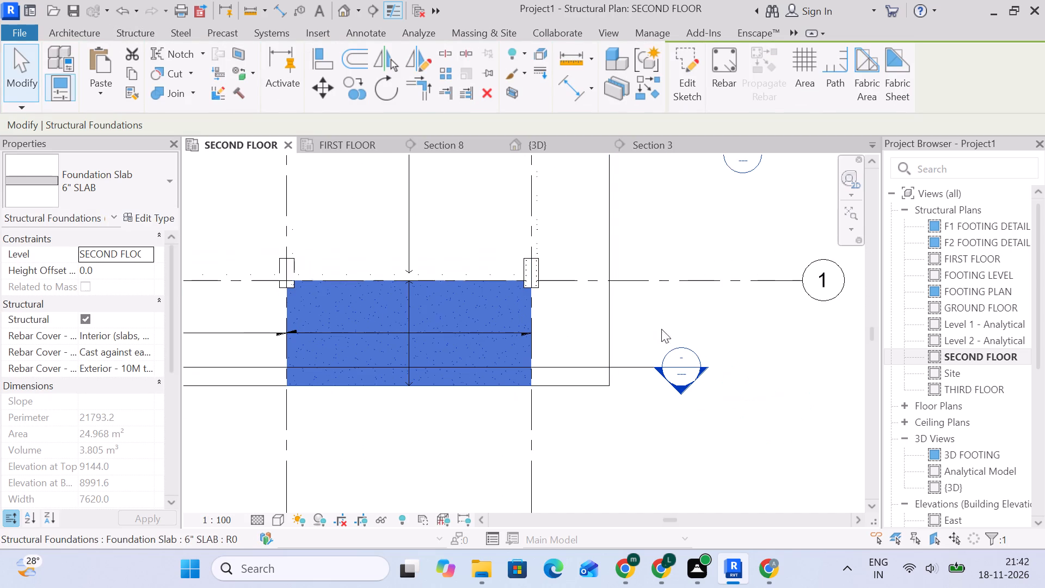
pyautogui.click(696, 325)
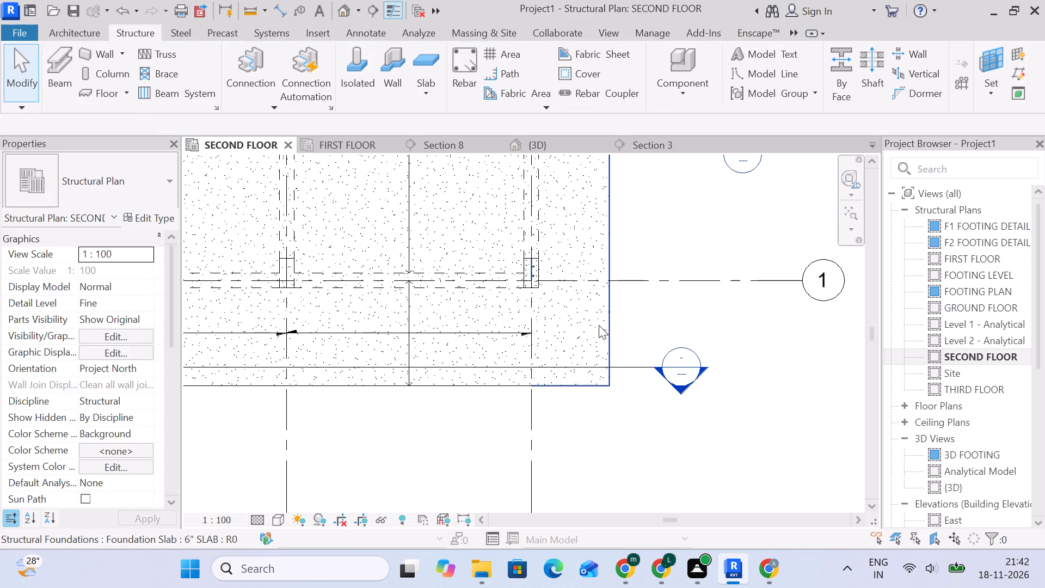
# Examine the 6" slabs meeting at the building corner by grid 1, checking the end-bay slab and the 8' wide edge slab.
pyautogui.scroll(-4, 608, 321)
pyautogui.moveTo(608, 321); pyautogui.dragTo(599, 333, button='middle')
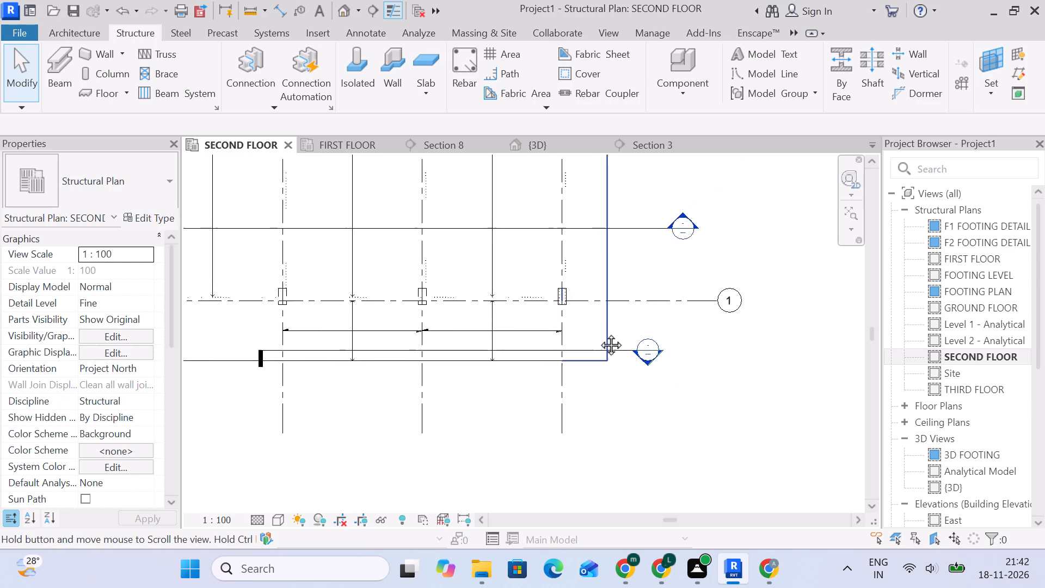
pyautogui.moveTo(599, 333); pyautogui.dragTo(507, 418, button='middle')
pyautogui.scroll(4, 443, 439)
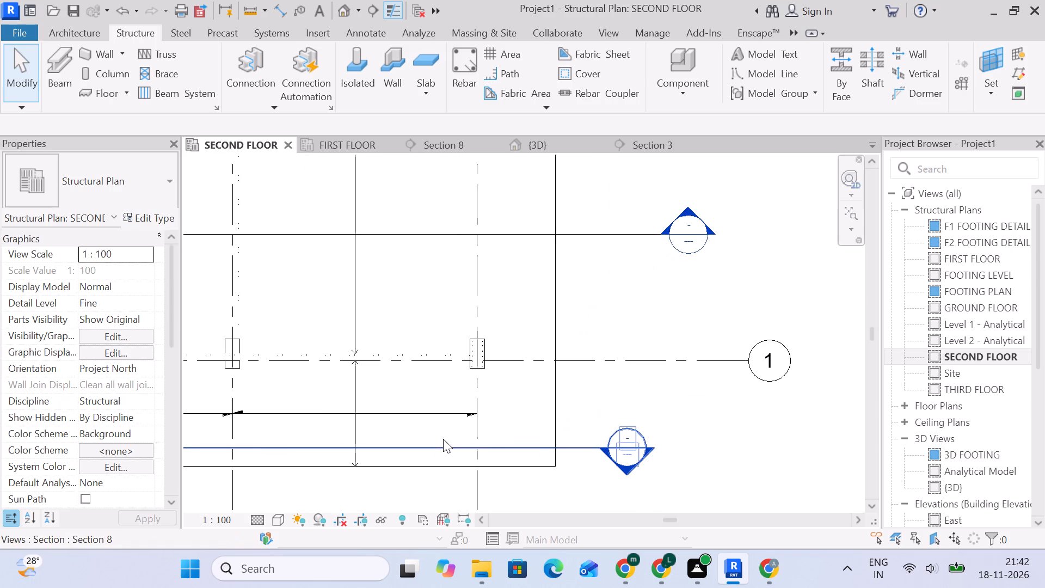
pyautogui.click(638, 418)
pyautogui.scroll(4, 432, 435)
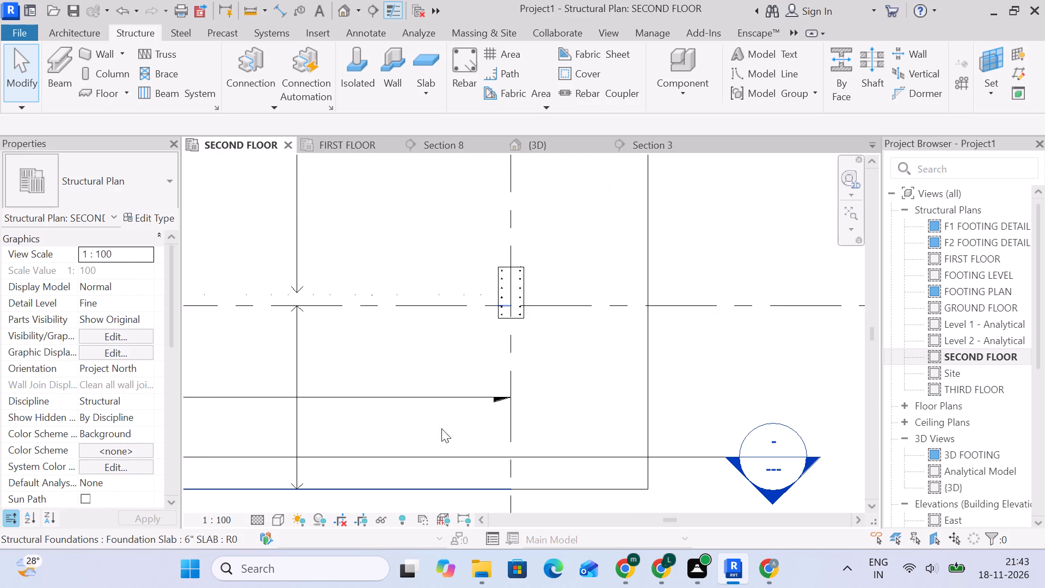
pyautogui.click(453, 420)
pyautogui.scroll(-4, 454, 420)
pyautogui.moveTo(454, 420); pyautogui.dragTo(527, 390, button='middle')
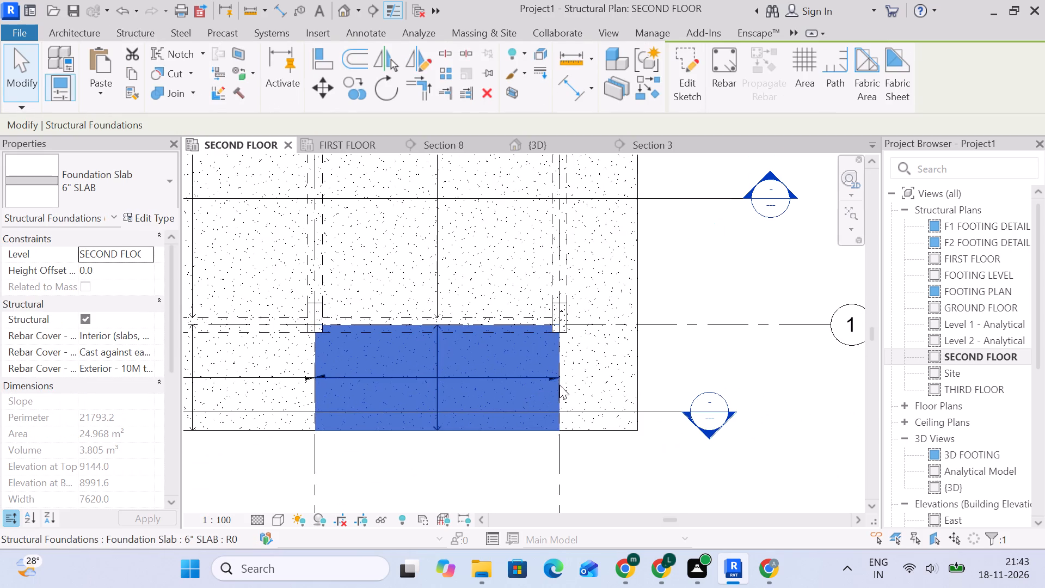
pyautogui.click(691, 369)
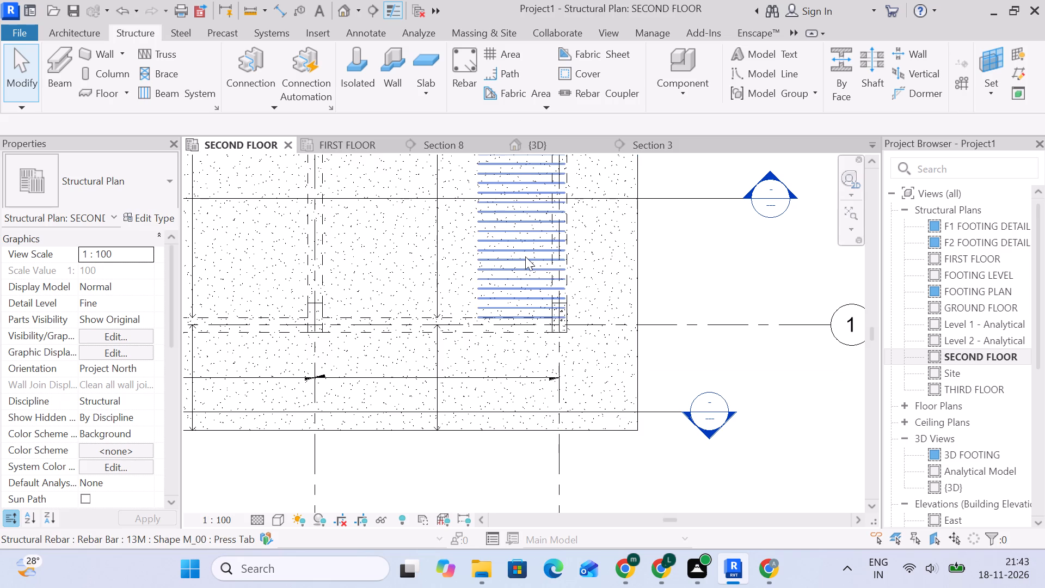
pyautogui.click(590, 261)
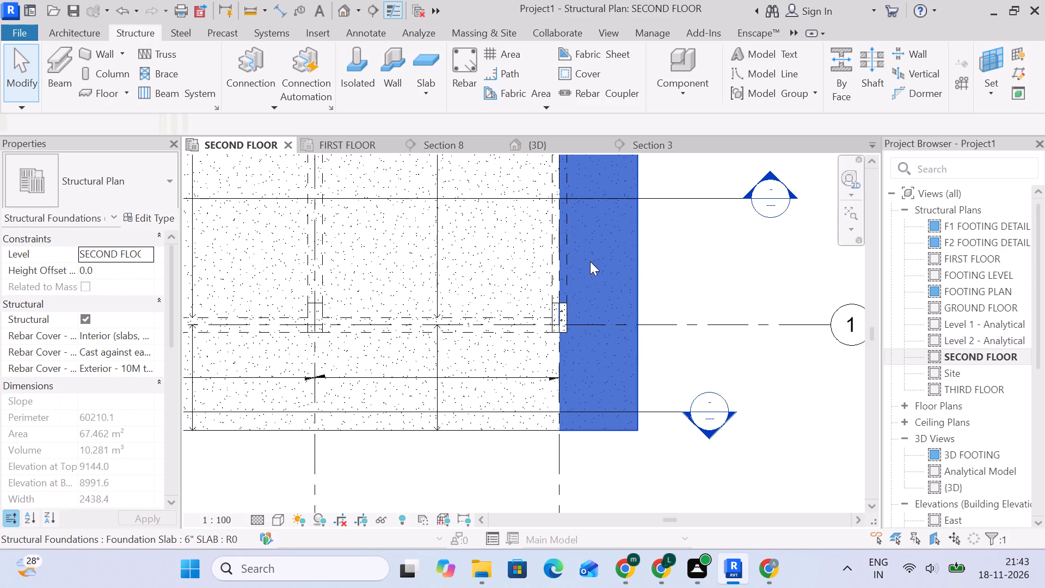
pyautogui.click(699, 274)
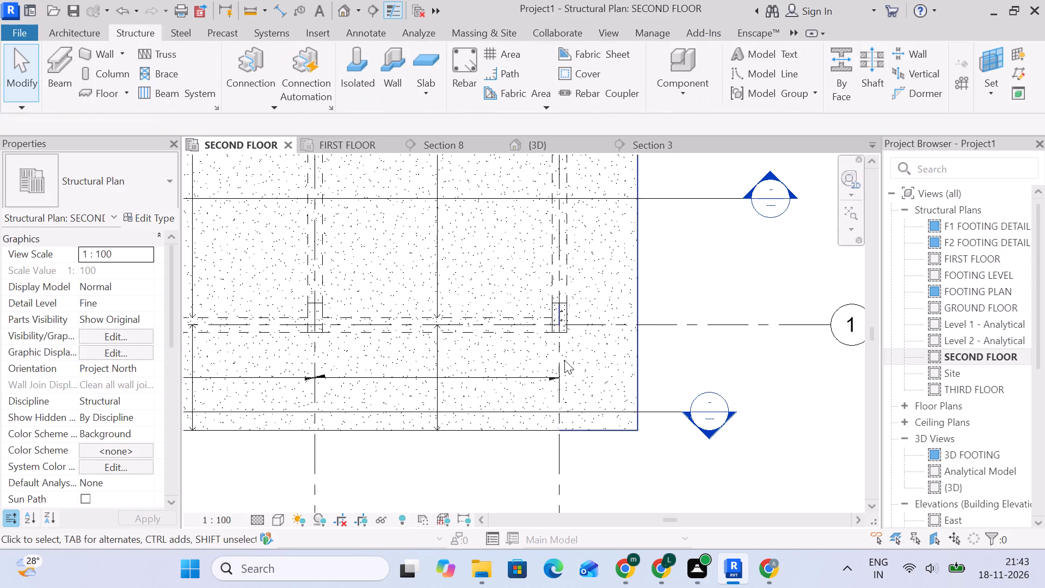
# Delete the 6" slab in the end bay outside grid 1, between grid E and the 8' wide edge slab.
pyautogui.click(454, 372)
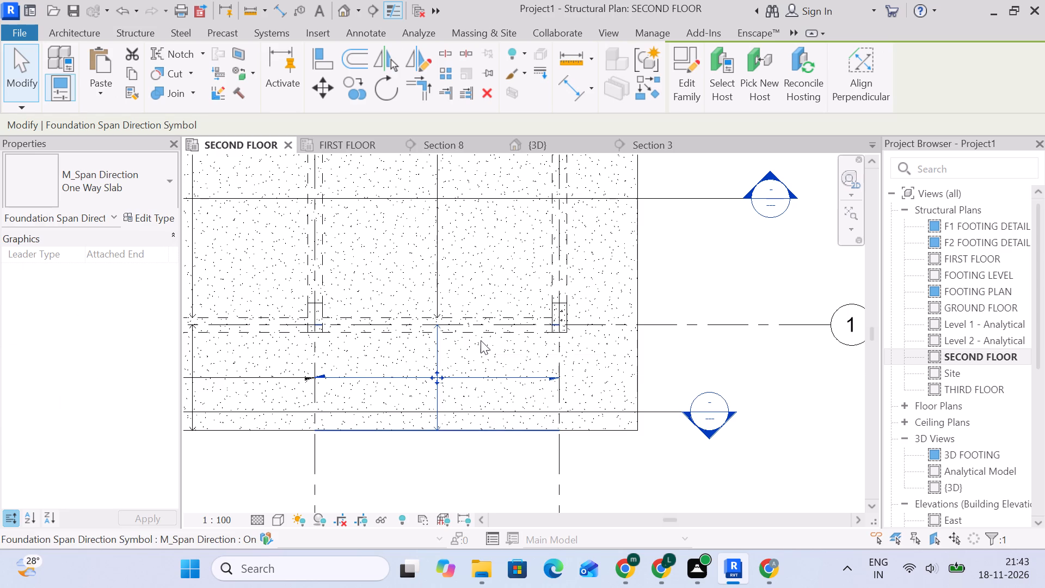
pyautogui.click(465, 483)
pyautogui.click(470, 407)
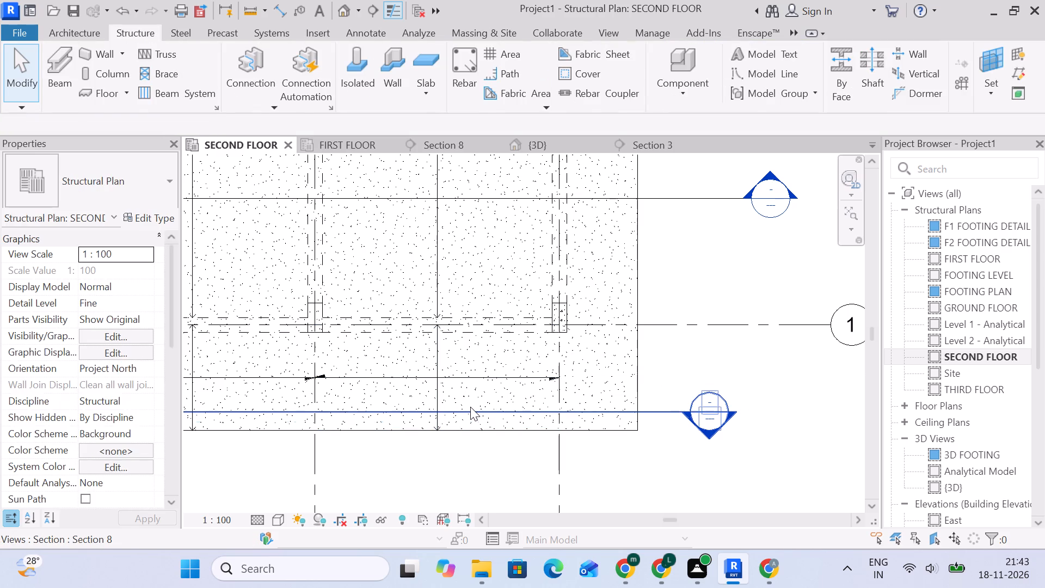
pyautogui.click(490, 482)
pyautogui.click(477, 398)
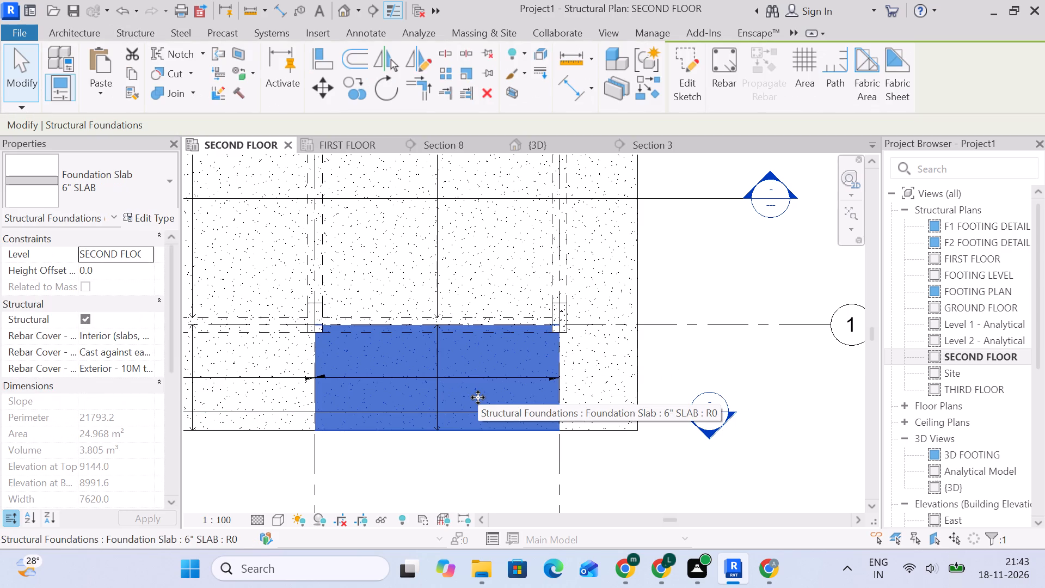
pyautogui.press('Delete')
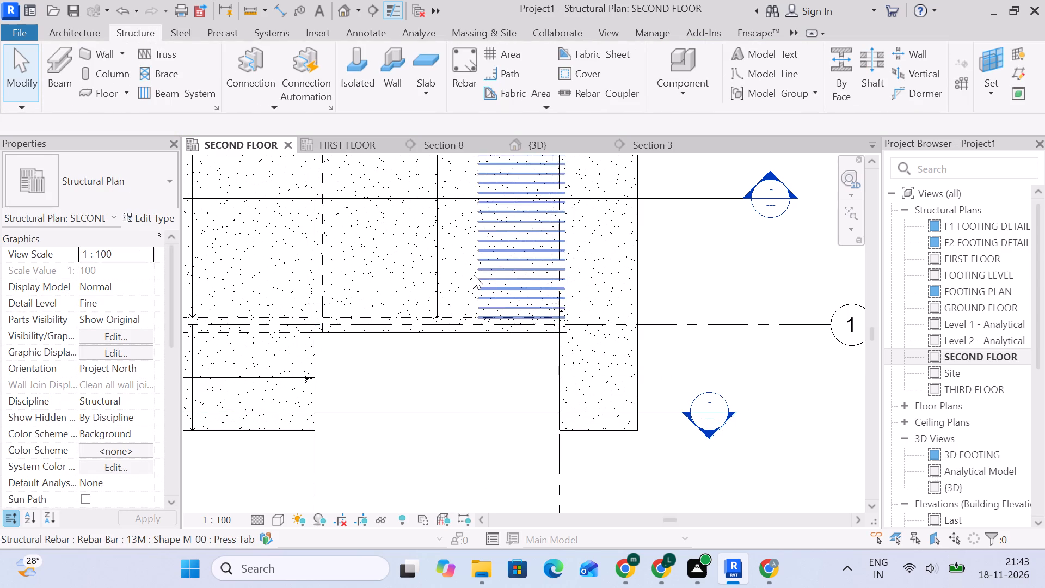
# Edit the end-bay 9" foundation slab's boundary, stretching its grid 1 edge outward to about 3200 mm beyond the grid.
pyautogui.scroll(7, 335, 292)
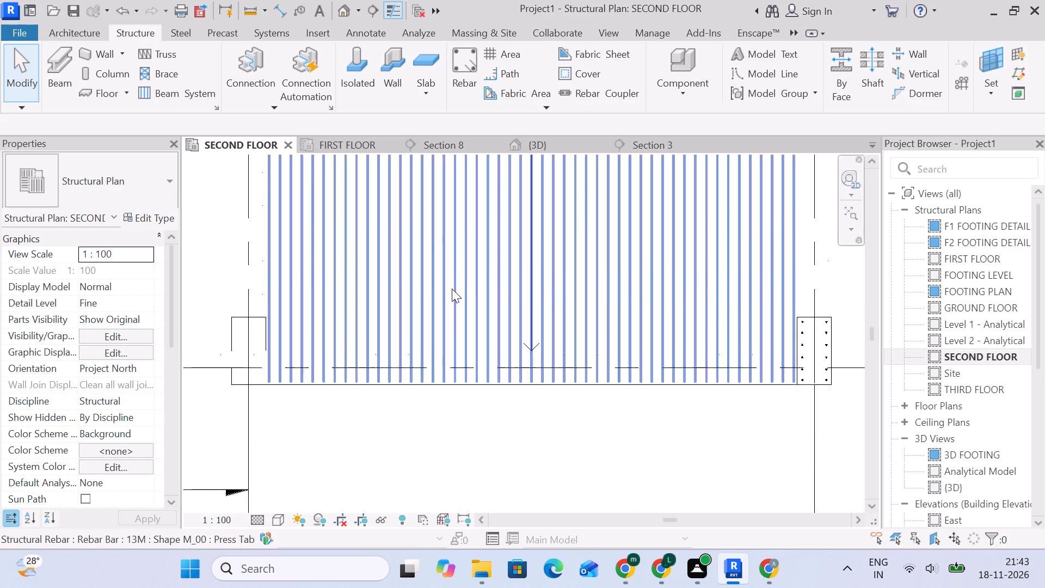
pyautogui.scroll(6, 452, 289)
pyautogui.click(482, 299)
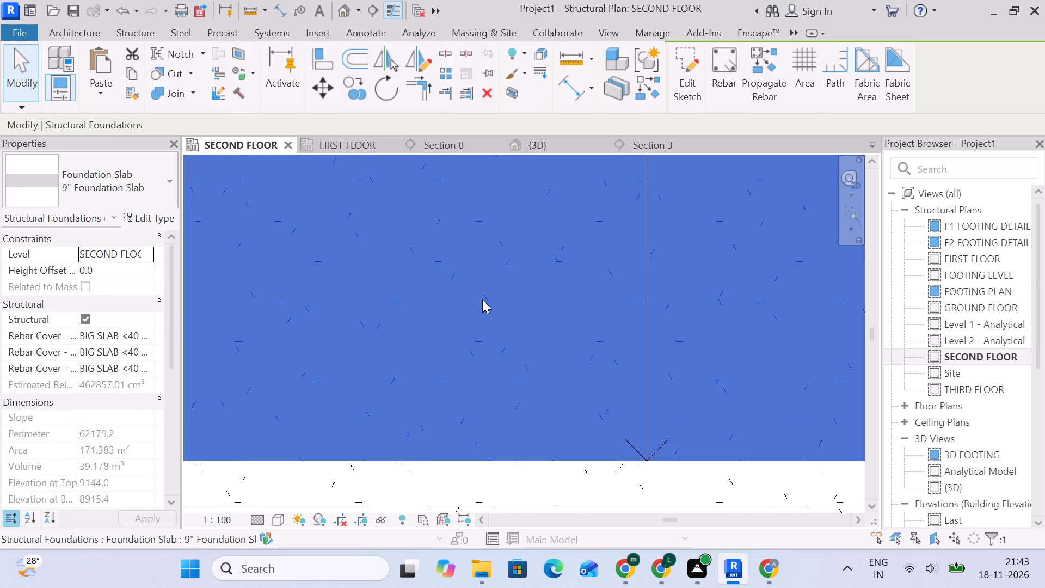
pyautogui.scroll(-20, 486, 299)
pyautogui.scroll(-3, 486, 299)
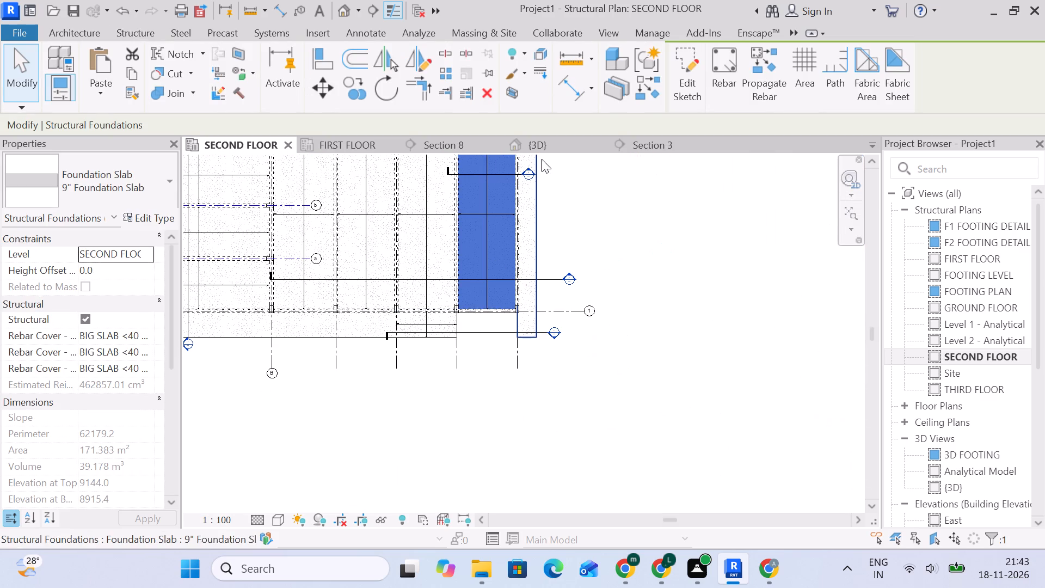
pyautogui.click(684, 62)
pyautogui.scroll(5, 464, 313)
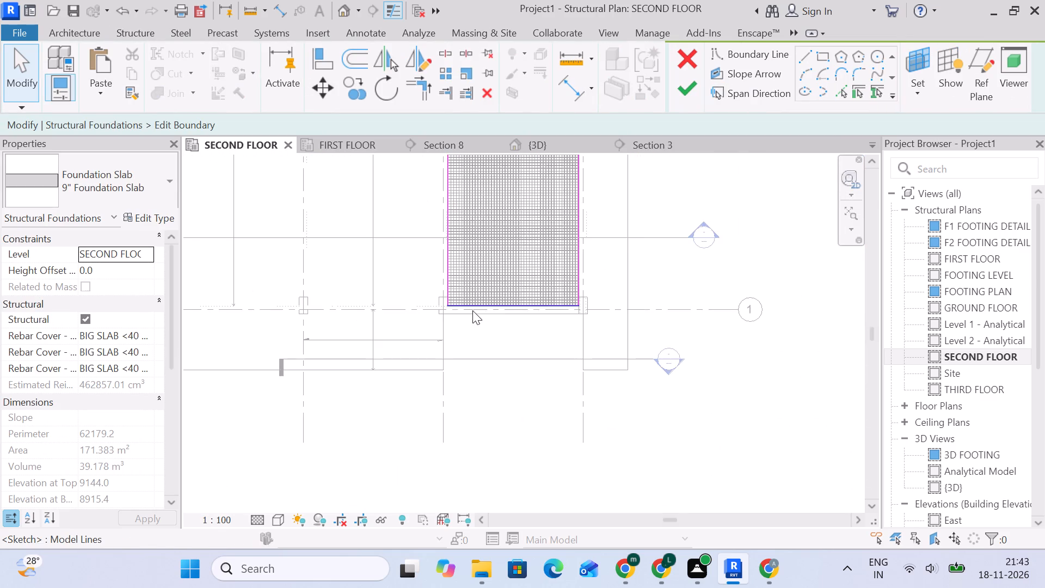
pyautogui.scroll(5, 472, 310)
pyautogui.click(519, 297)
pyautogui.moveTo(514, 297); pyautogui.dragTo(514, 402)
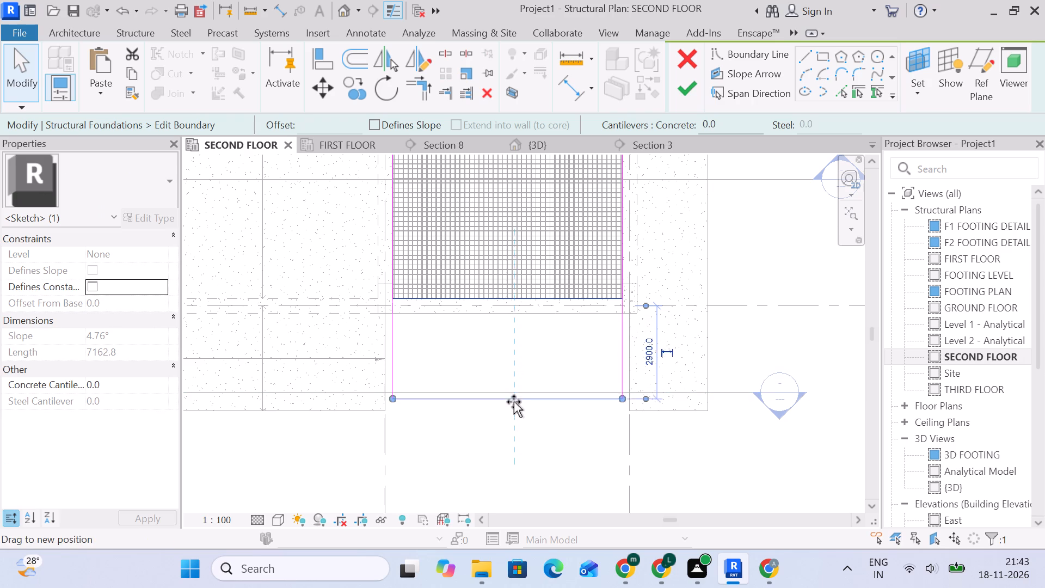
pyautogui.moveTo(514, 402); pyautogui.dragTo(511, 406)
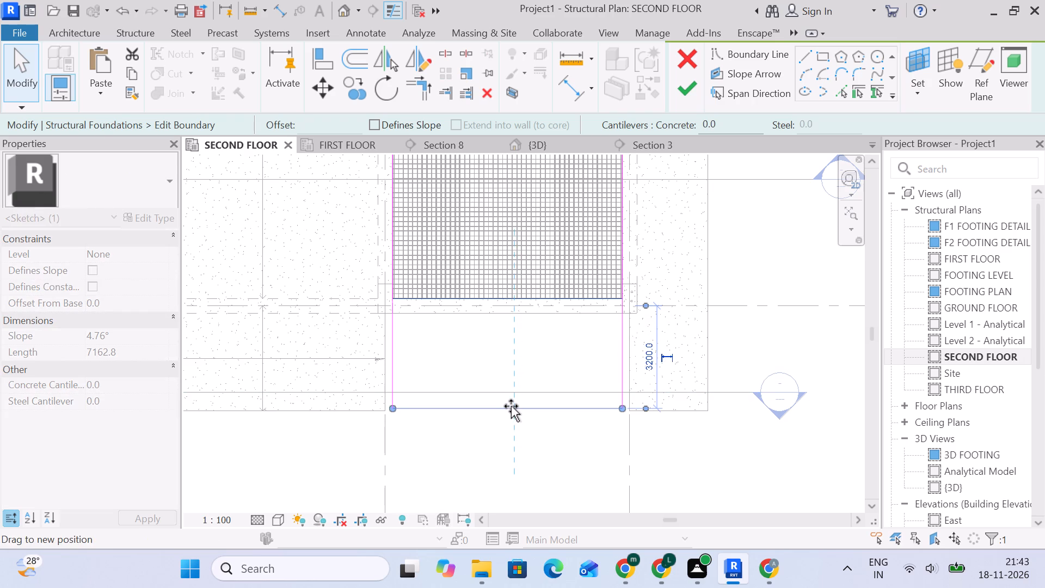
pyautogui.moveTo(511, 406); pyautogui.dragTo(512, 406)
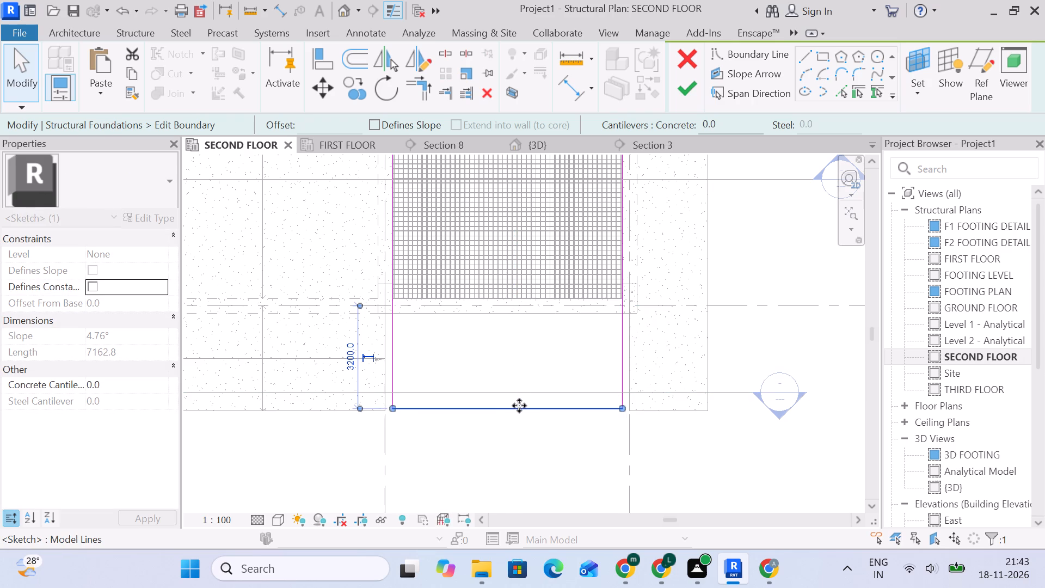
# Align the stretched boundary edge with the adjacent 6" slab's outer edge and finish the slab's boundary edit.
pyautogui.scroll(5, 392, 354)
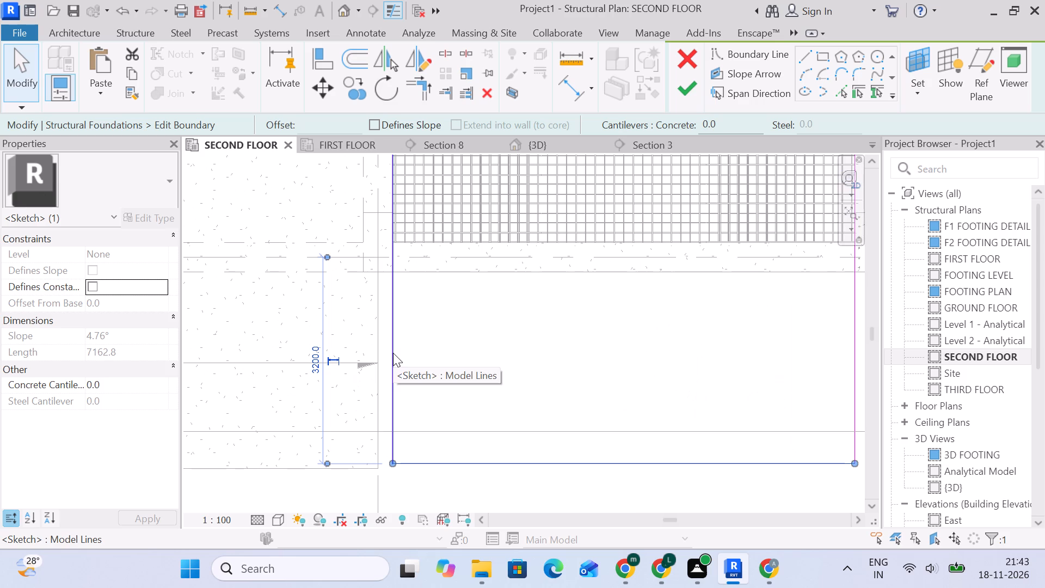
pyautogui.scroll(2, 402, 460)
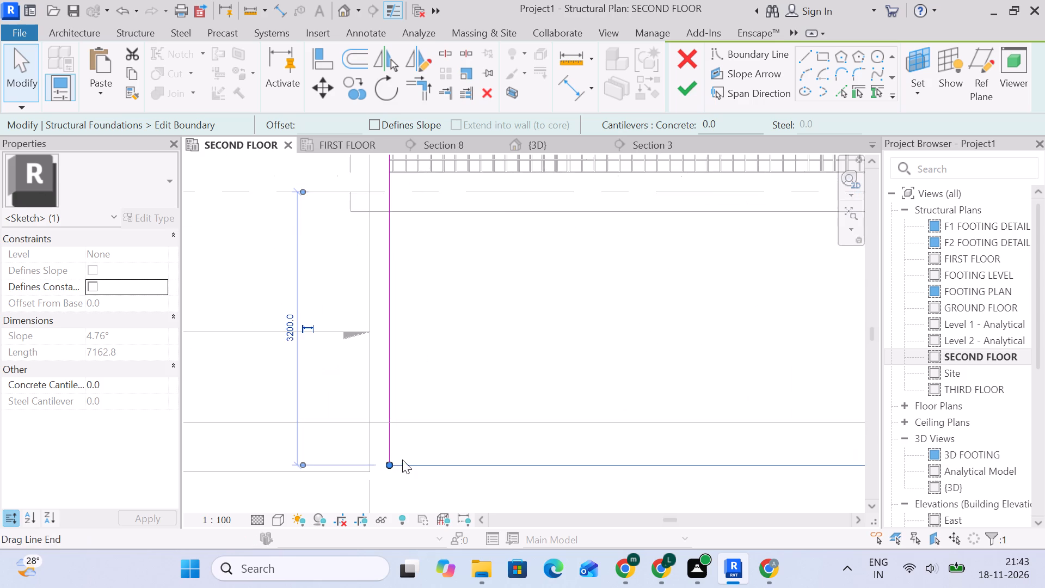
pyautogui.moveTo(542, 468); pyautogui.dragTo(499, 415, button='middle')
pyautogui.click(314, 64)
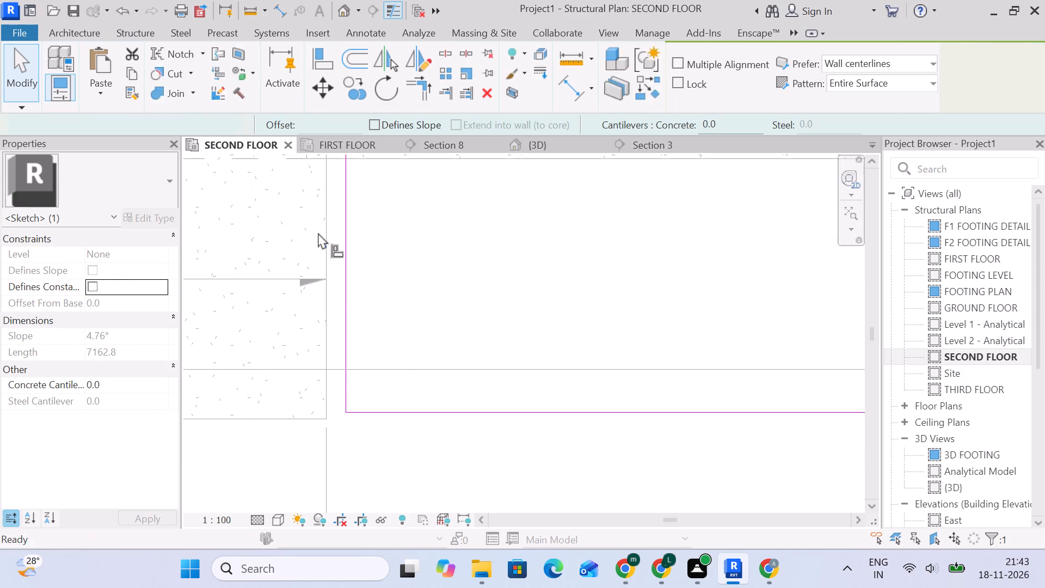
pyautogui.click(304, 417)
pyautogui.click(384, 417)
pyautogui.scroll(-5, 388, 418)
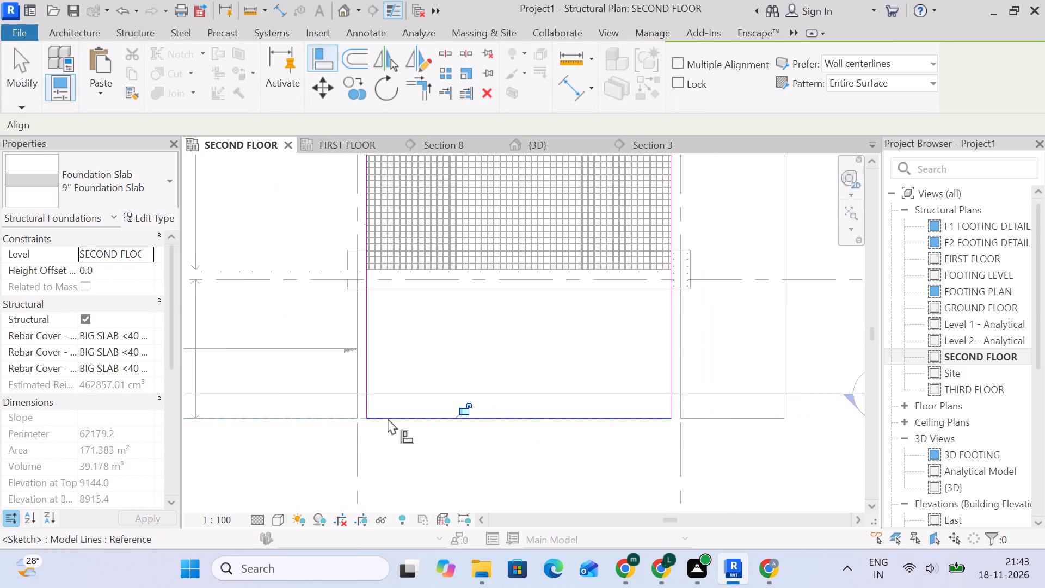
pyautogui.click(24, 74)
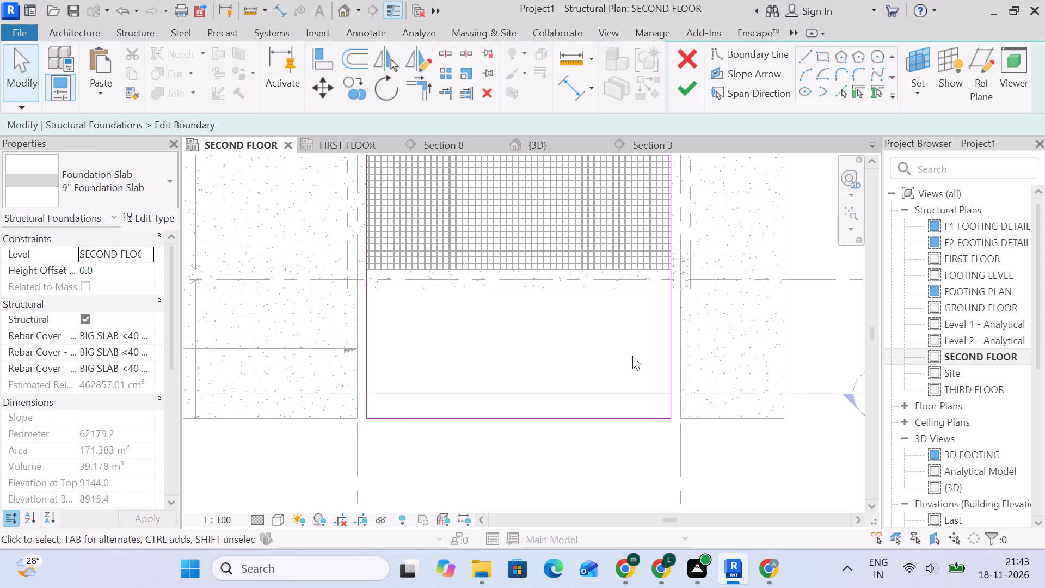
pyautogui.click(688, 101)
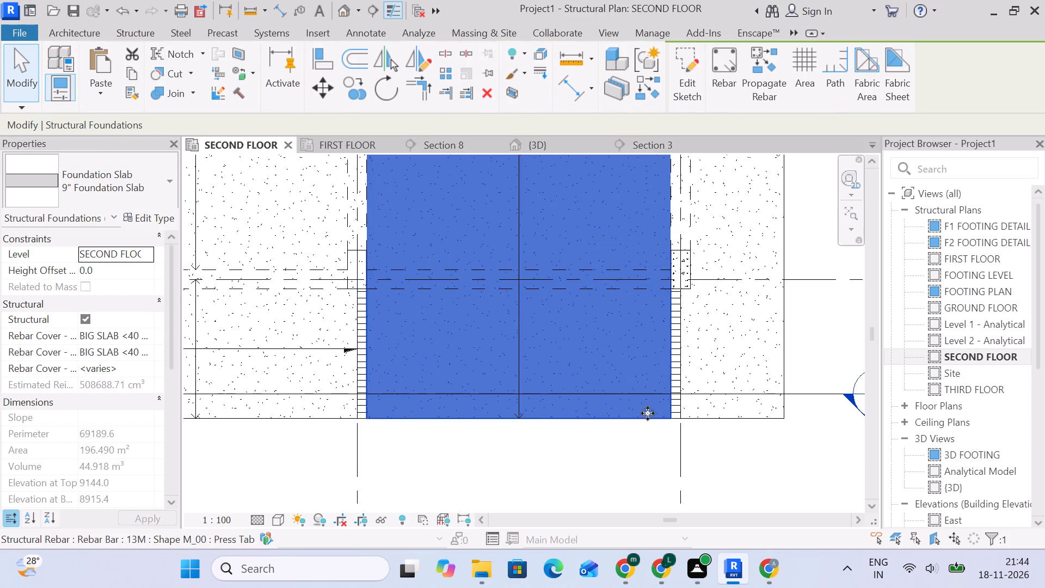
pyautogui.moveTo(622, 479); pyautogui.dragTo(628, 477)
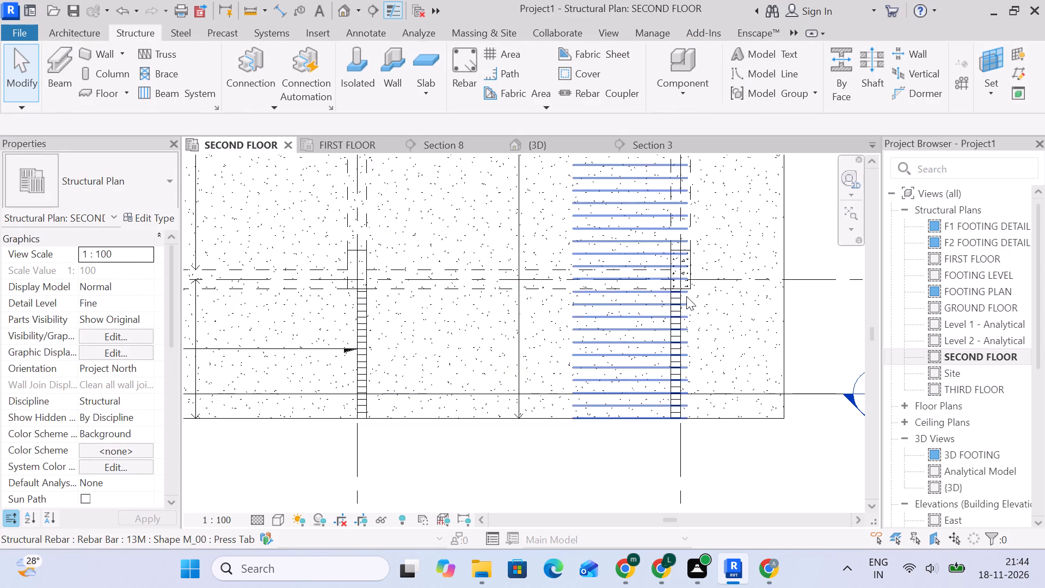
# Extend the 18" x 50" beam between the end bay and the 8' wide edge slab past grid 1 to the slab's outer edge.
pyautogui.scroll(7, 684, 230)
pyautogui.moveTo(689, 235); pyautogui.dragTo(479, 269, button='middle')
pyautogui.scroll(5, 480, 265)
pyautogui.click(501, 250)
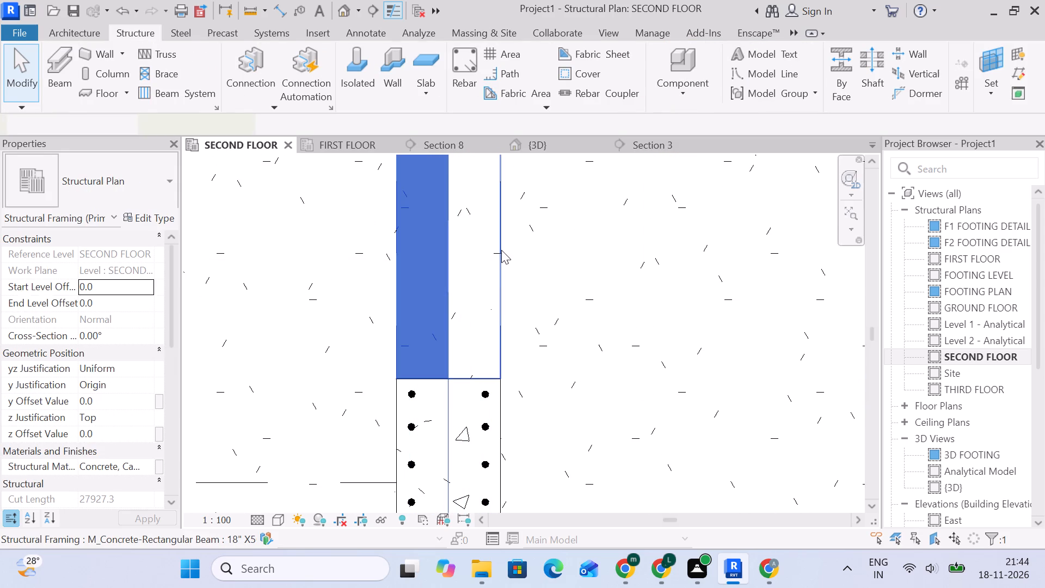
pyautogui.scroll(-16, 503, 330)
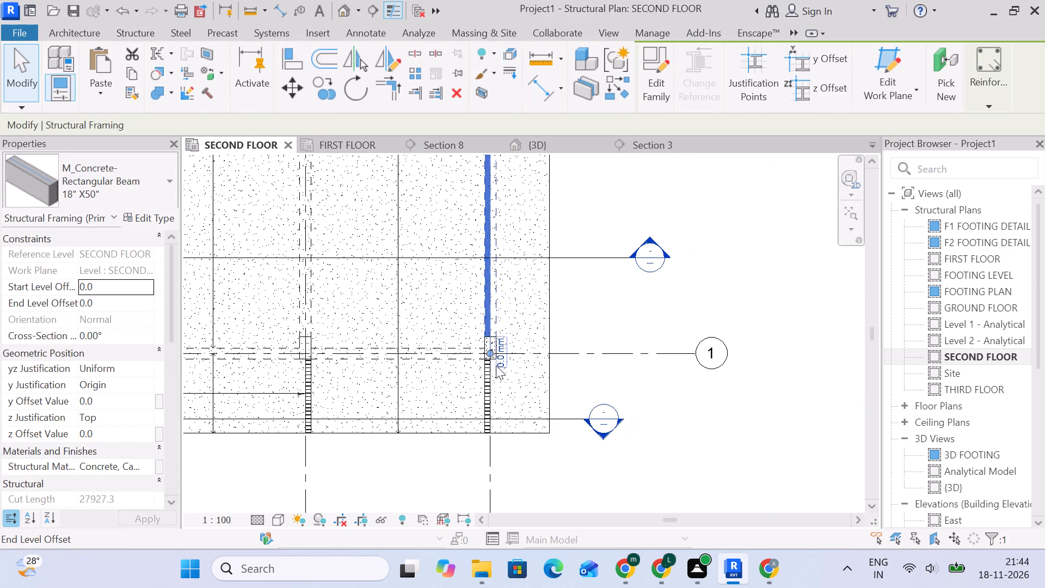
pyautogui.moveTo(495, 365); pyautogui.dragTo(514, 282, button='middle')
pyautogui.scroll(5, 510, 281)
pyautogui.moveTo(509, 260); pyautogui.dragTo(510, 417)
pyautogui.click(579, 451)
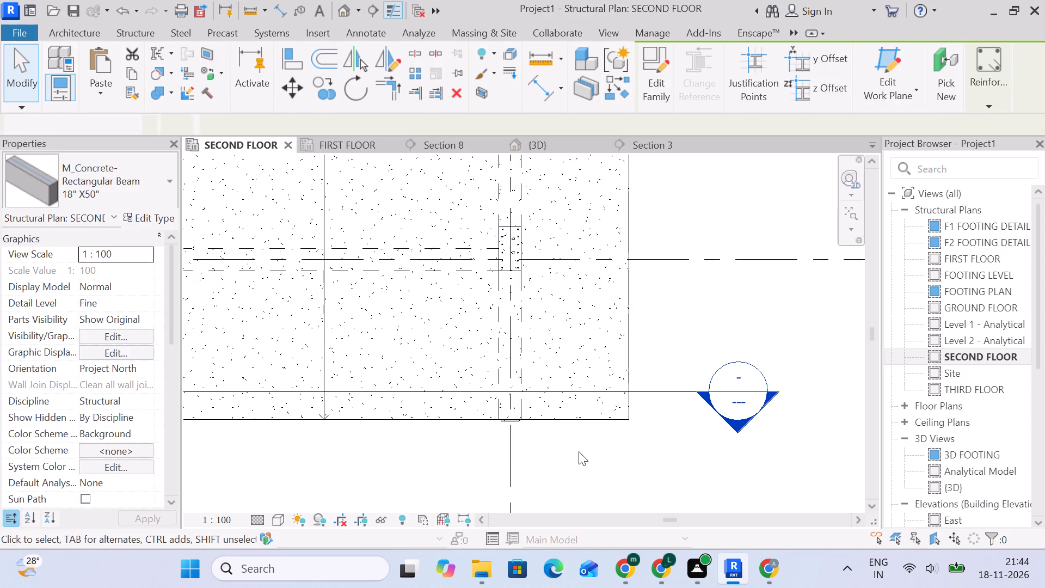
# Examine the extended beam where it passes the column at grid 1, along with the surrounding slab edges.
pyautogui.scroll(5, 514, 292)
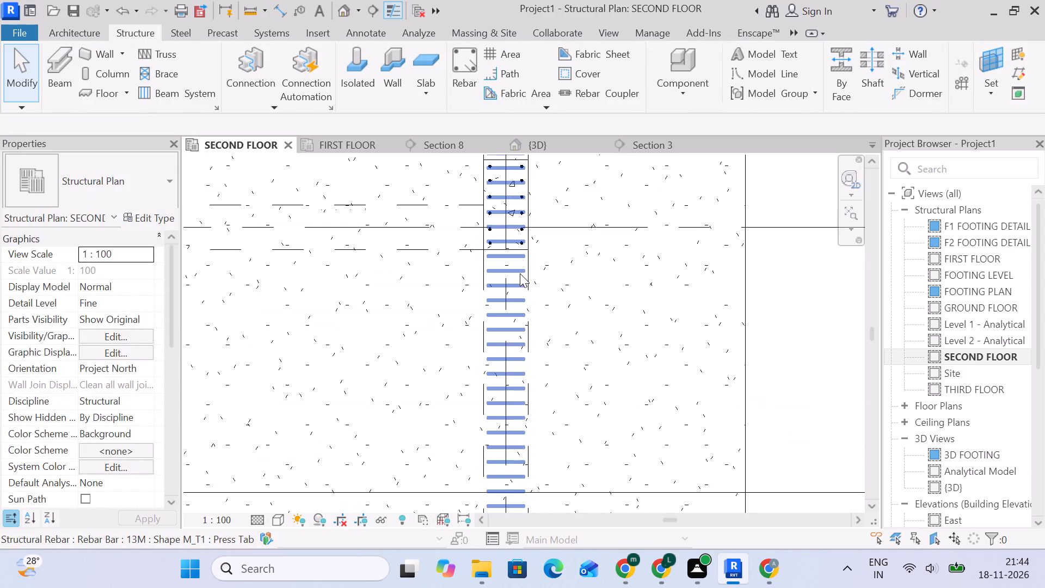
pyautogui.moveTo(517, 261); pyautogui.dragTo(513, 400, button='middle')
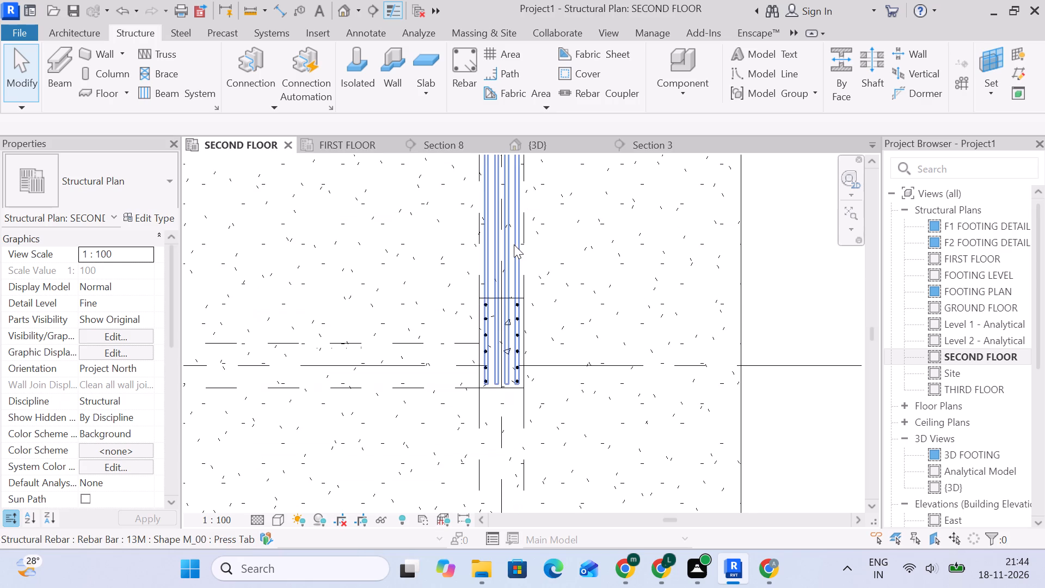
pyautogui.scroll(-5, 509, 264)
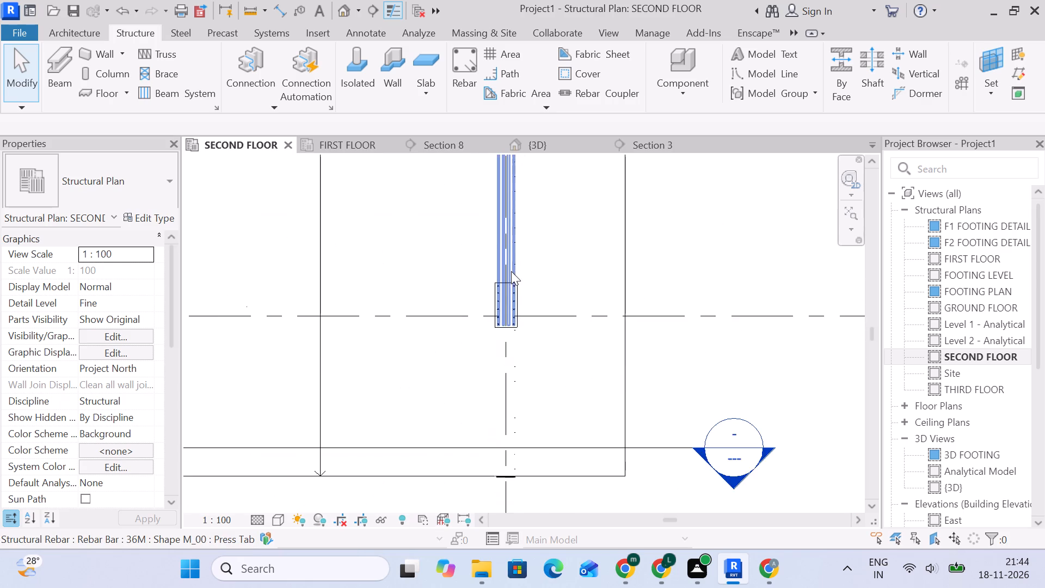
pyautogui.scroll(-8, 511, 273)
pyautogui.click(704, 333)
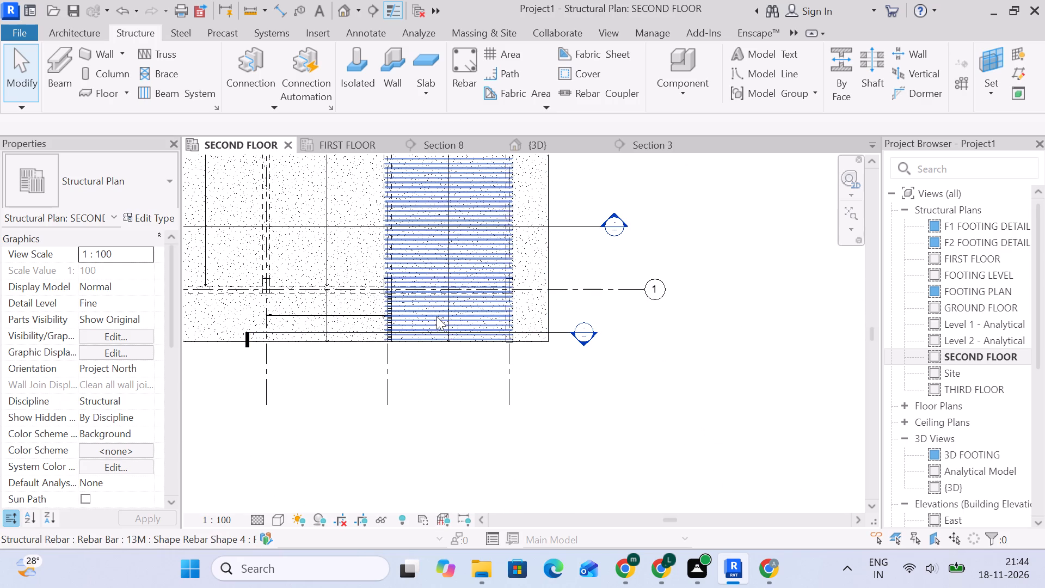
pyautogui.click(437, 370)
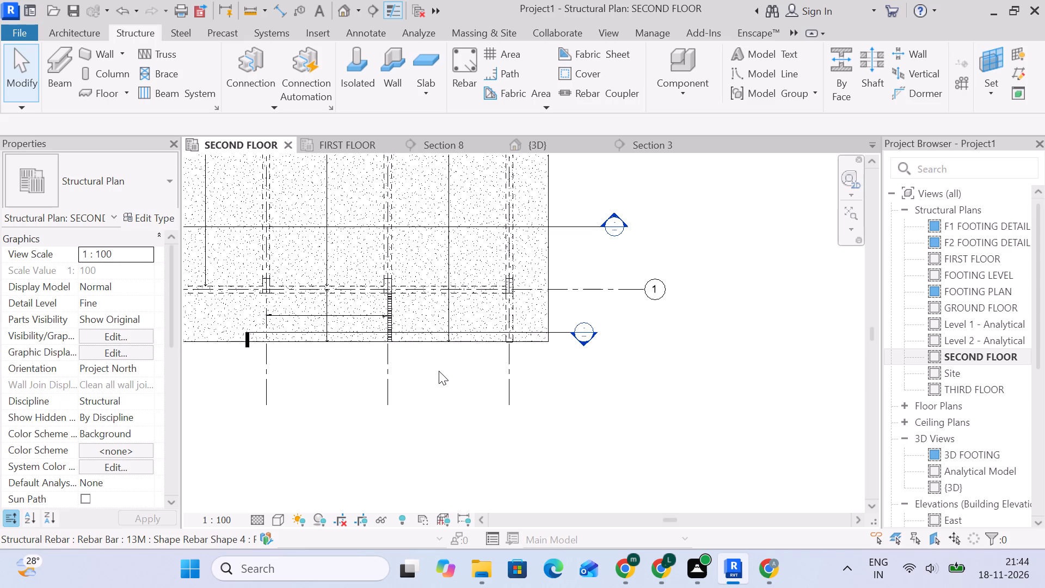
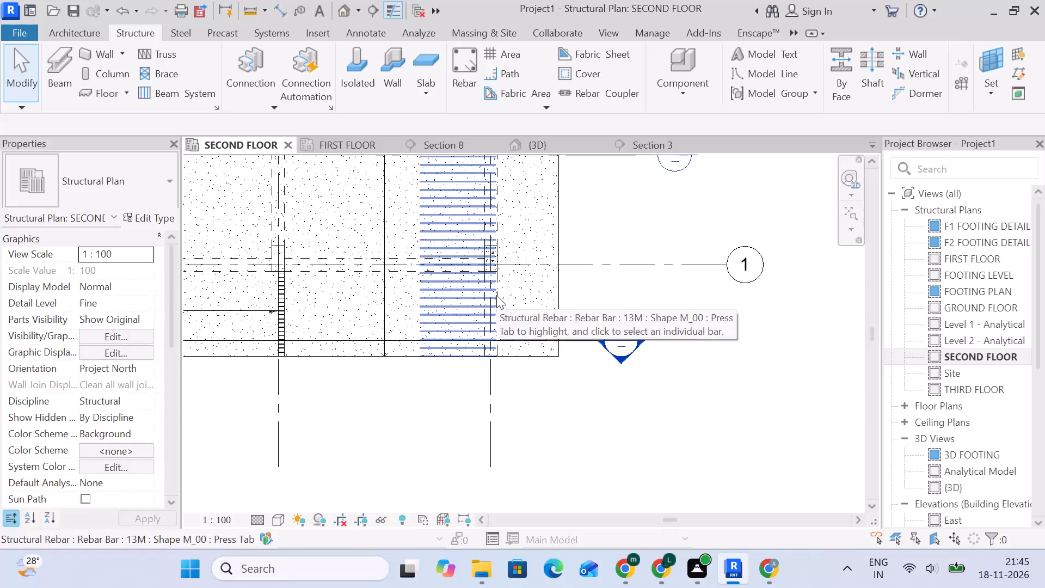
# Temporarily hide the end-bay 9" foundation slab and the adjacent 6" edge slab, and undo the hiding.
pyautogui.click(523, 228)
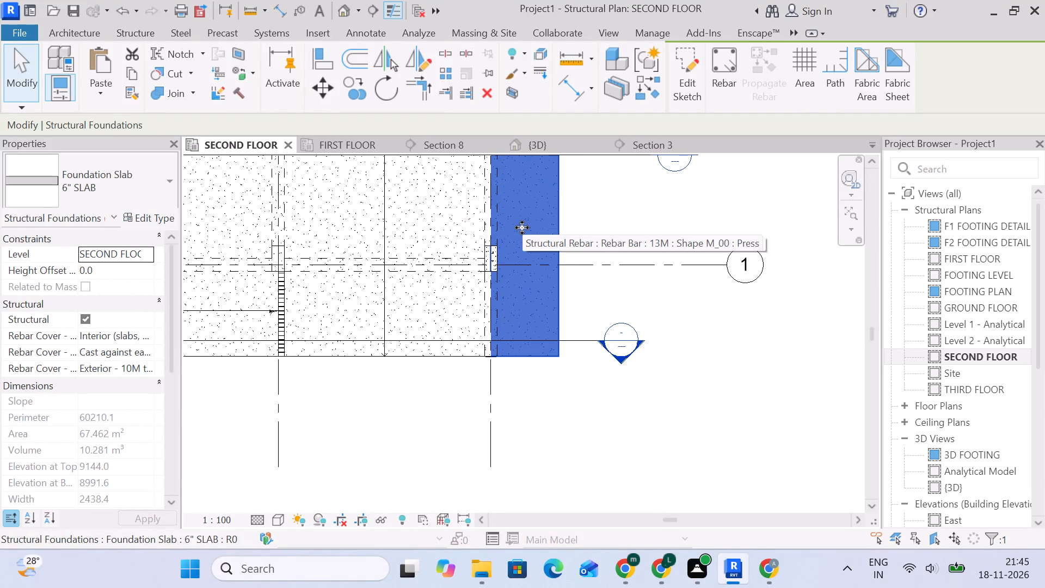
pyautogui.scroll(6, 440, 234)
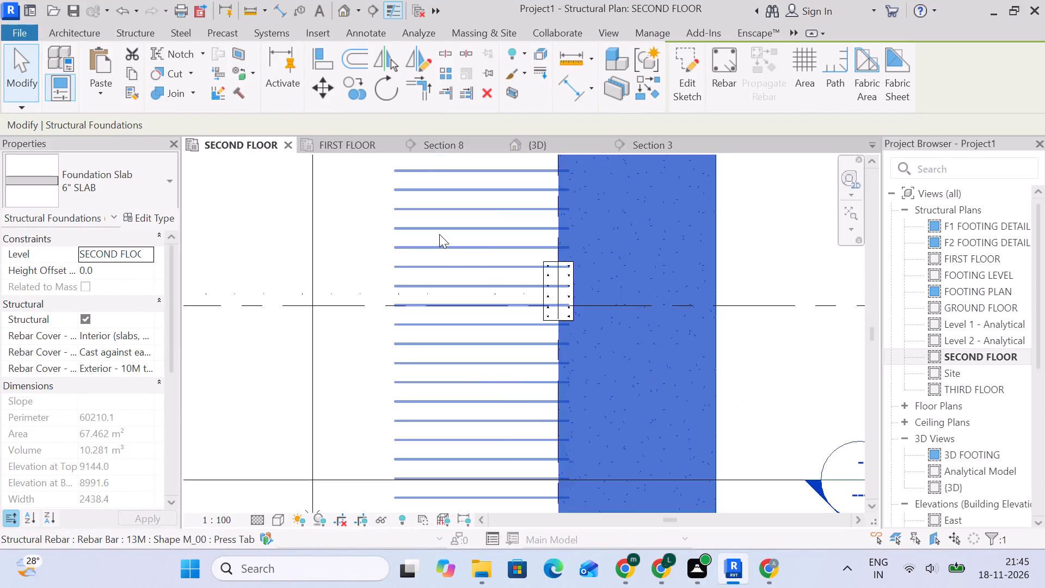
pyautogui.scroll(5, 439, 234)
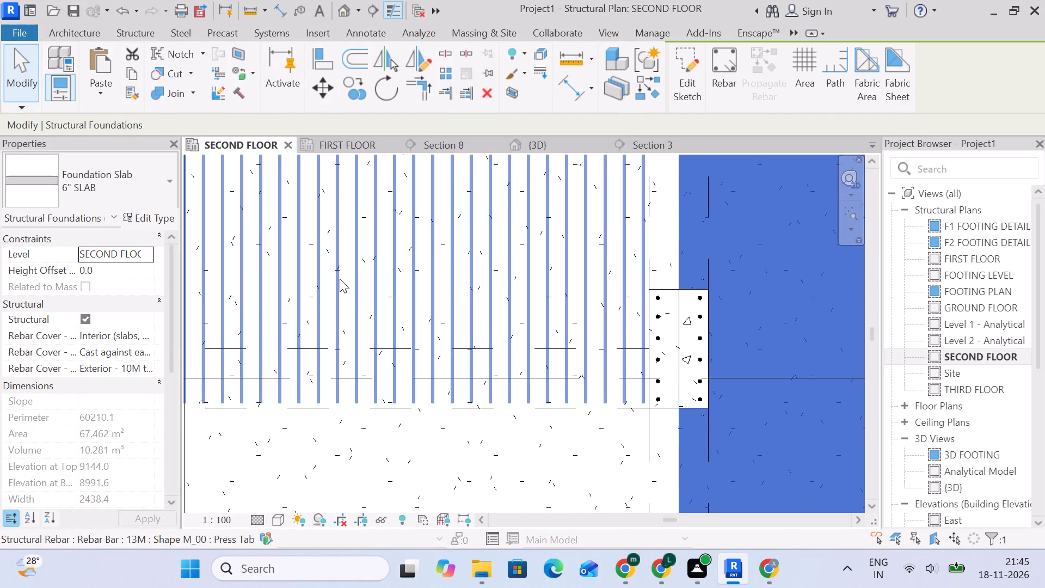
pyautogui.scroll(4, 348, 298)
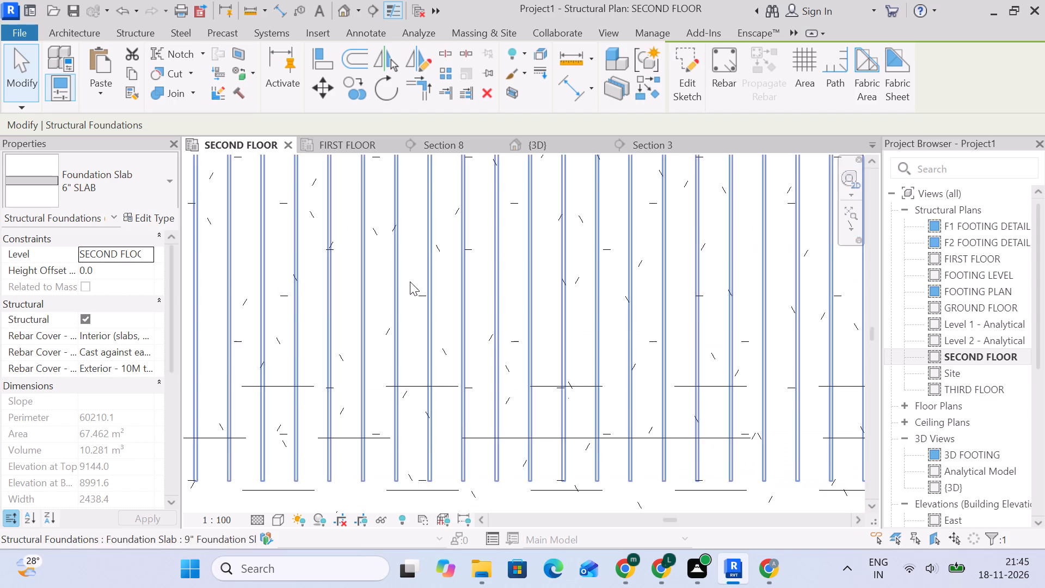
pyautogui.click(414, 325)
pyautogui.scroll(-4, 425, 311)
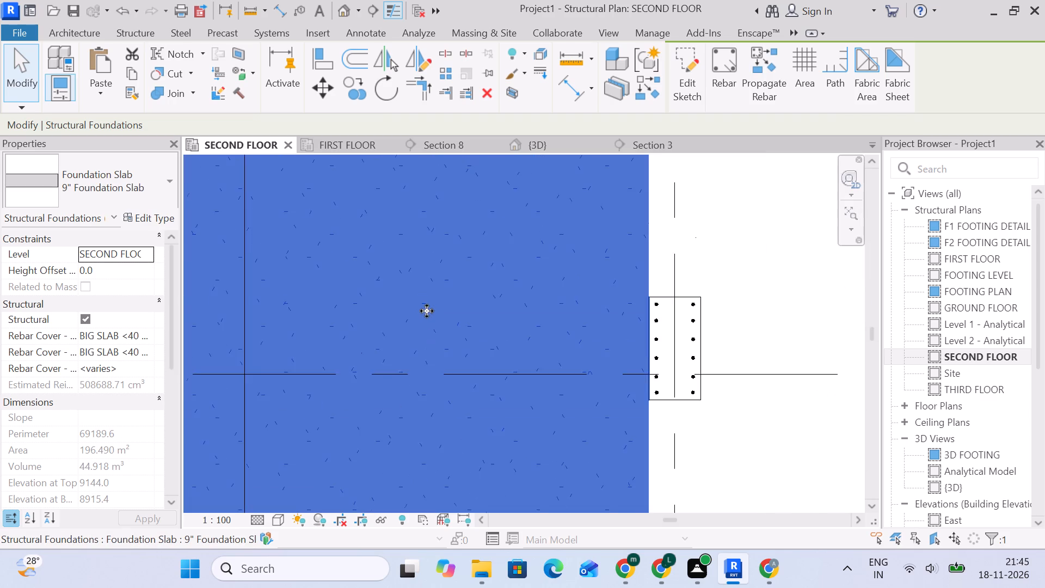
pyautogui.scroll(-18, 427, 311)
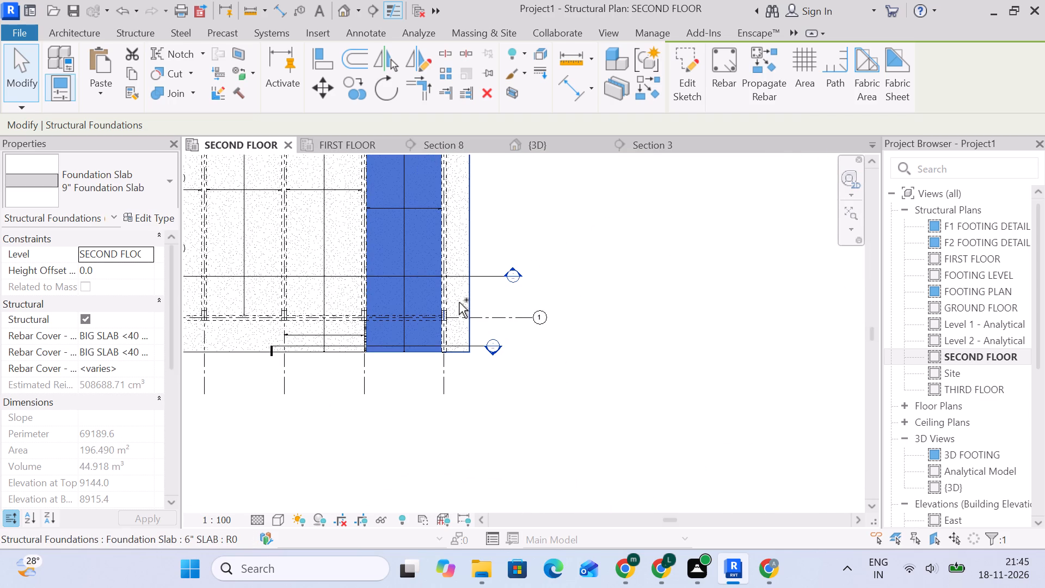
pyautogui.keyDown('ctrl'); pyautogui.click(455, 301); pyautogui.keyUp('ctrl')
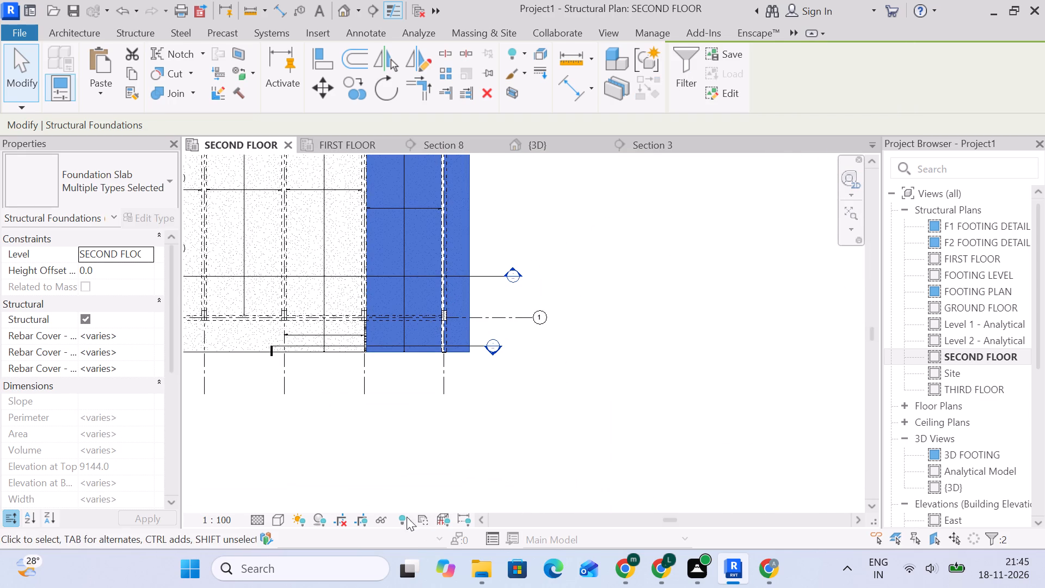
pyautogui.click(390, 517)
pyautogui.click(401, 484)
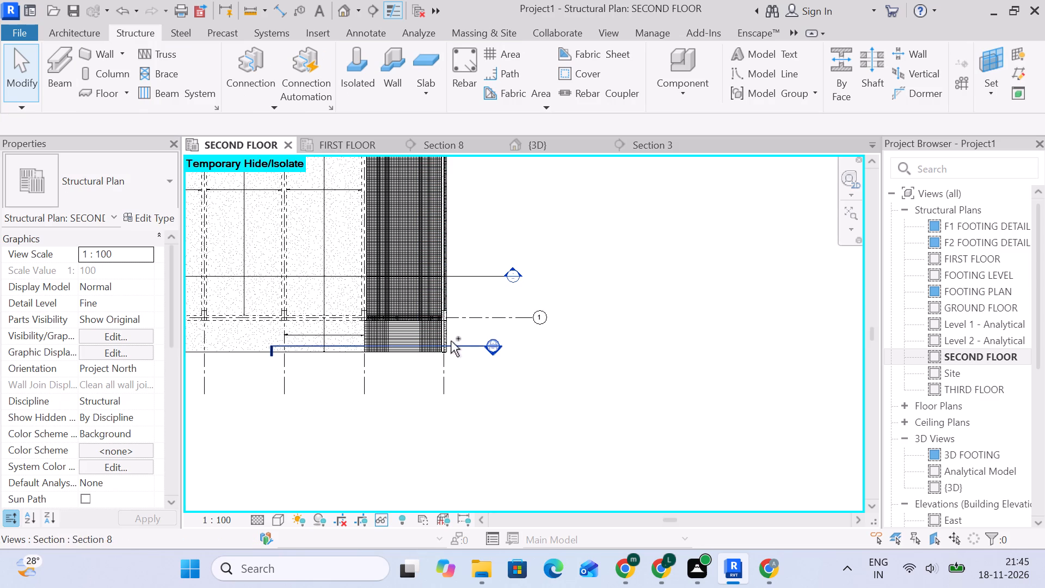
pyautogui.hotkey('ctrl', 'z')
# Select the entire SECOND FLOOR plan and filter the selection down to the Structural Rebar category only.
pyautogui.scroll(4, 458, 371)
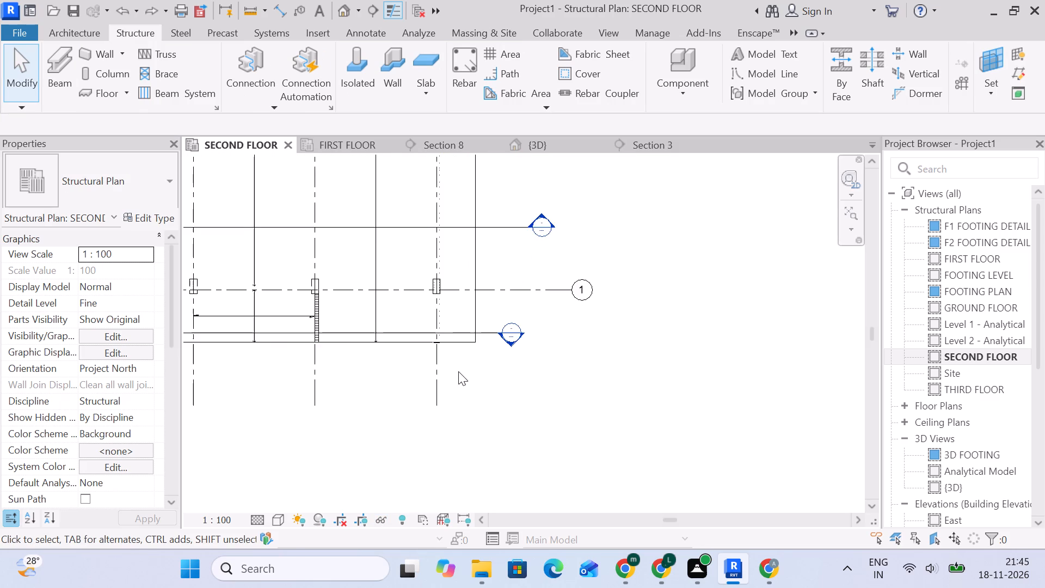
pyautogui.scroll(3, 434, 282)
pyautogui.moveTo(450, 302); pyautogui.dragTo(537, 343, button='middle')
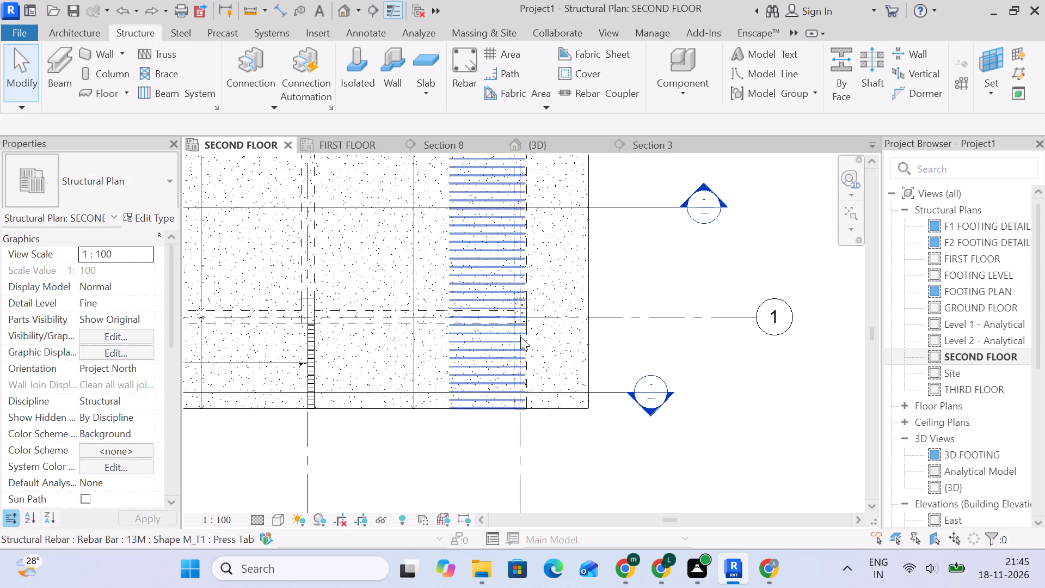
pyautogui.scroll(5, 527, 329)
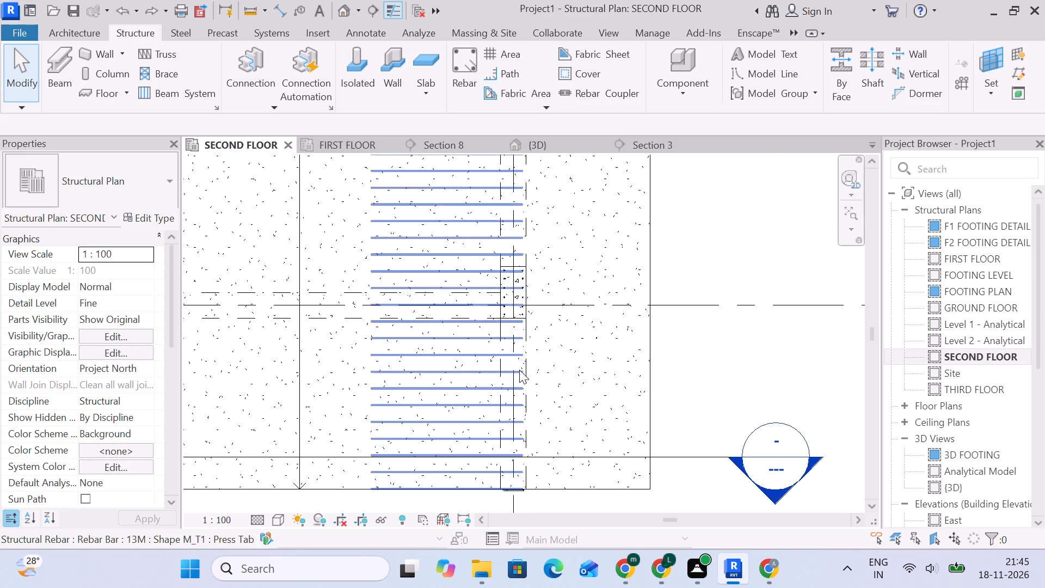
pyautogui.scroll(-16, 520, 467)
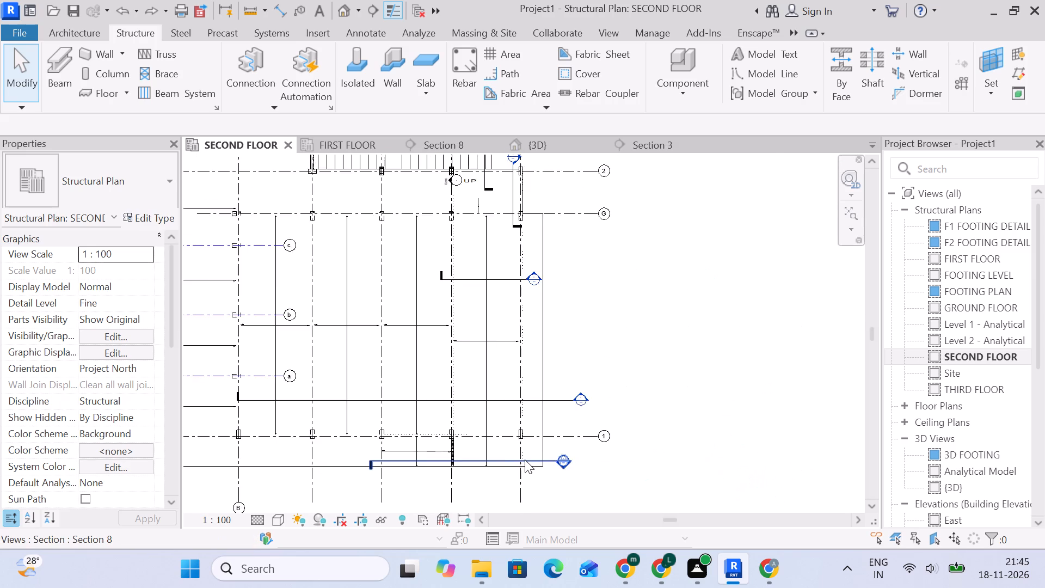
pyautogui.scroll(-4, 525, 460)
pyautogui.click(615, 399)
pyautogui.moveTo(257, 236); pyautogui.dragTo(565, 446)
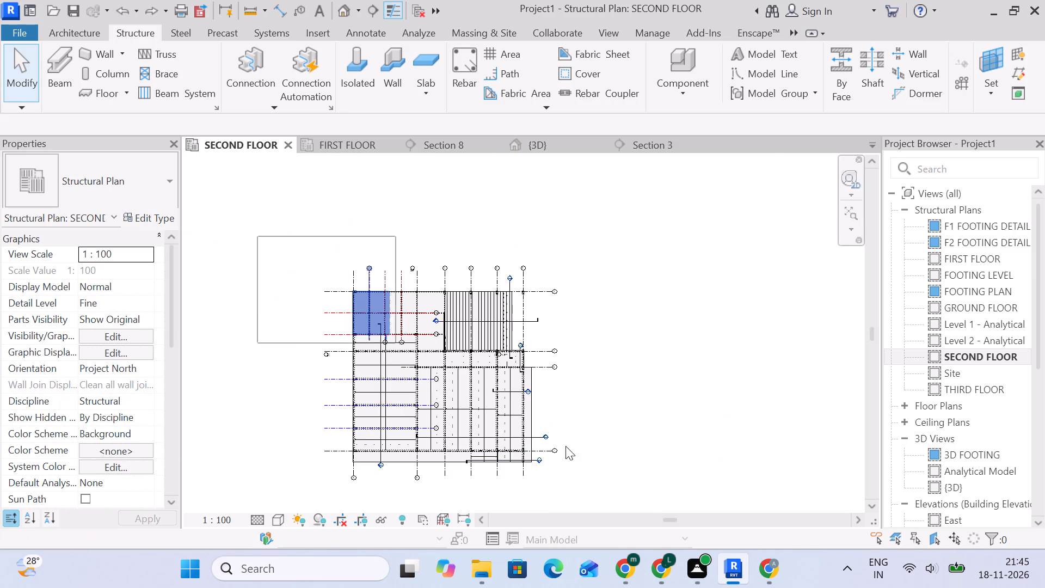
pyautogui.moveTo(565, 446); pyautogui.dragTo(648, 491)
pyautogui.click(673, 83)
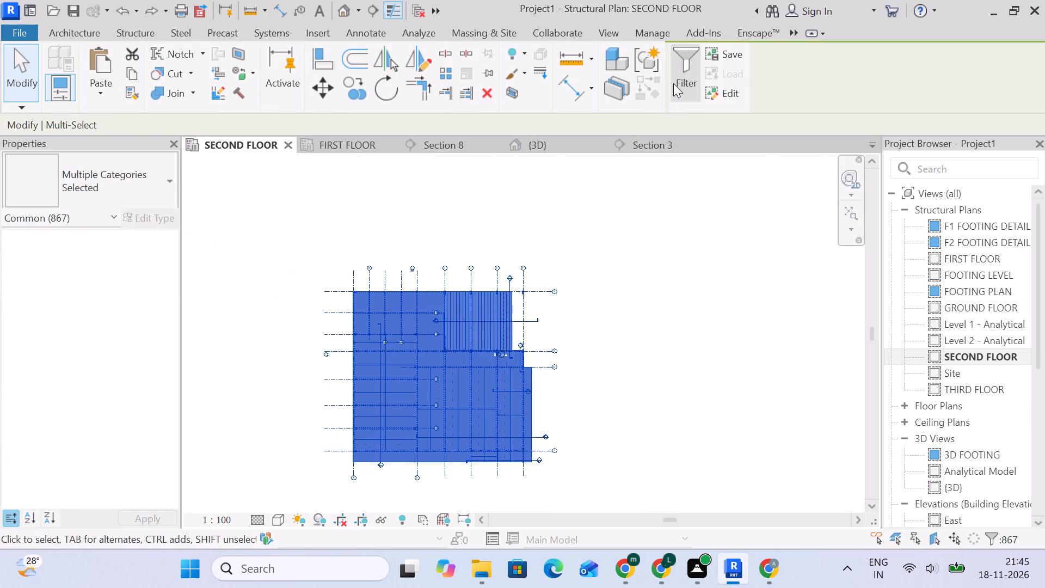
pyautogui.click(601, 195)
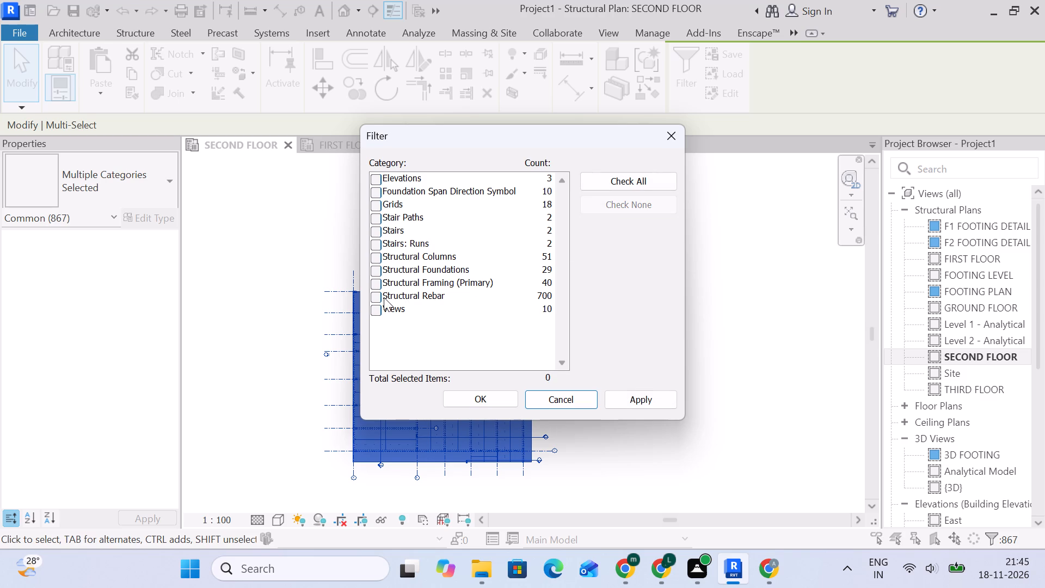
pyautogui.click(373, 297)
pyautogui.click(475, 399)
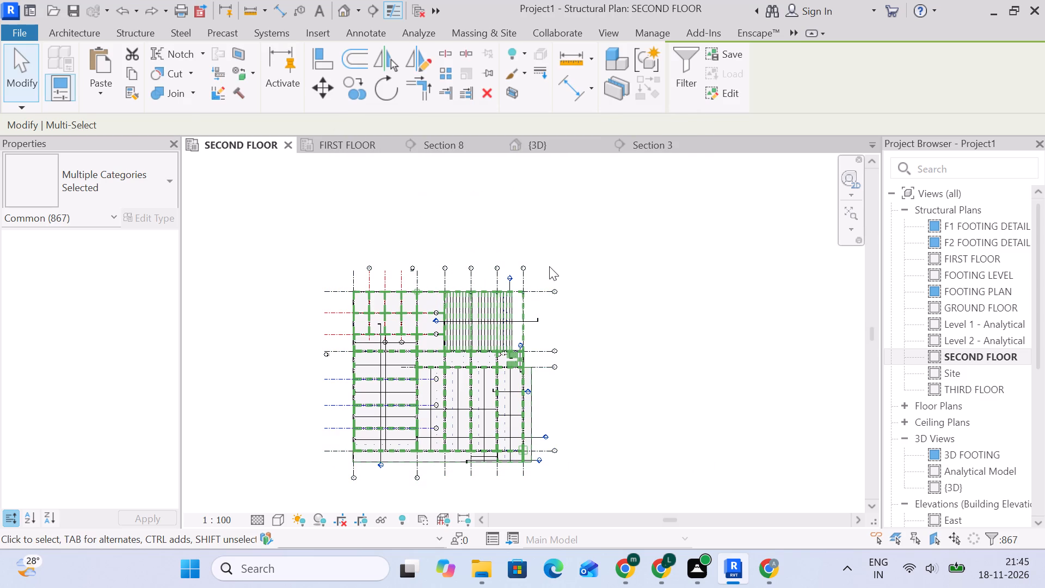
pyautogui.moveTo(563, 416); pyautogui.dragTo(543, 317, button='middle')
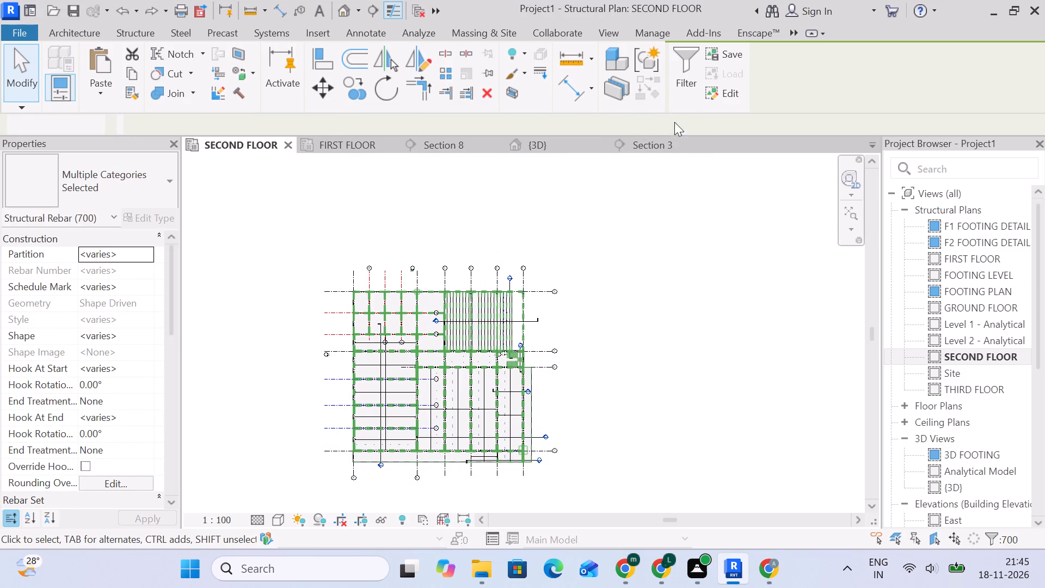
pyautogui.click(695, 565)
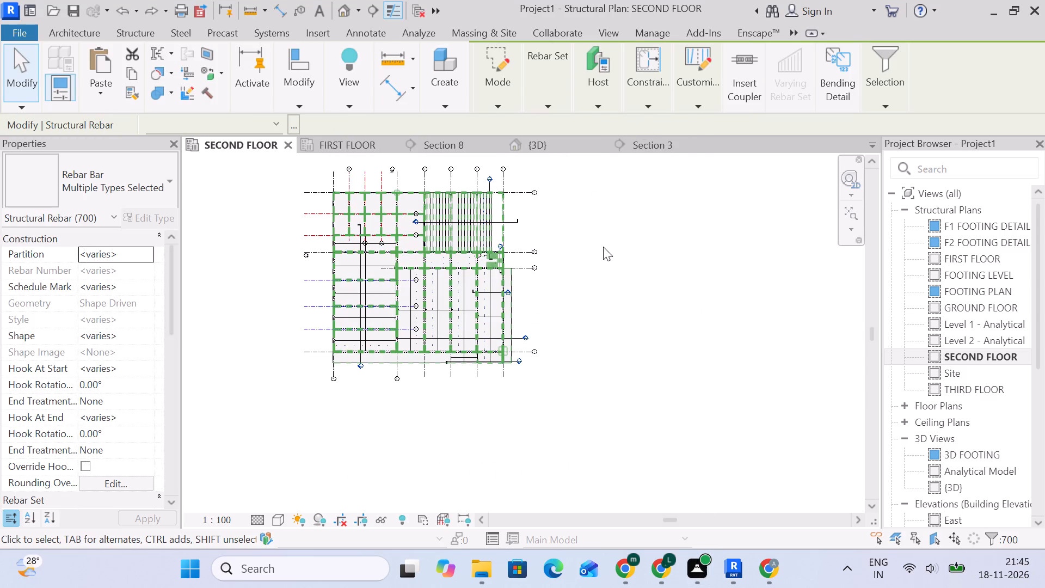
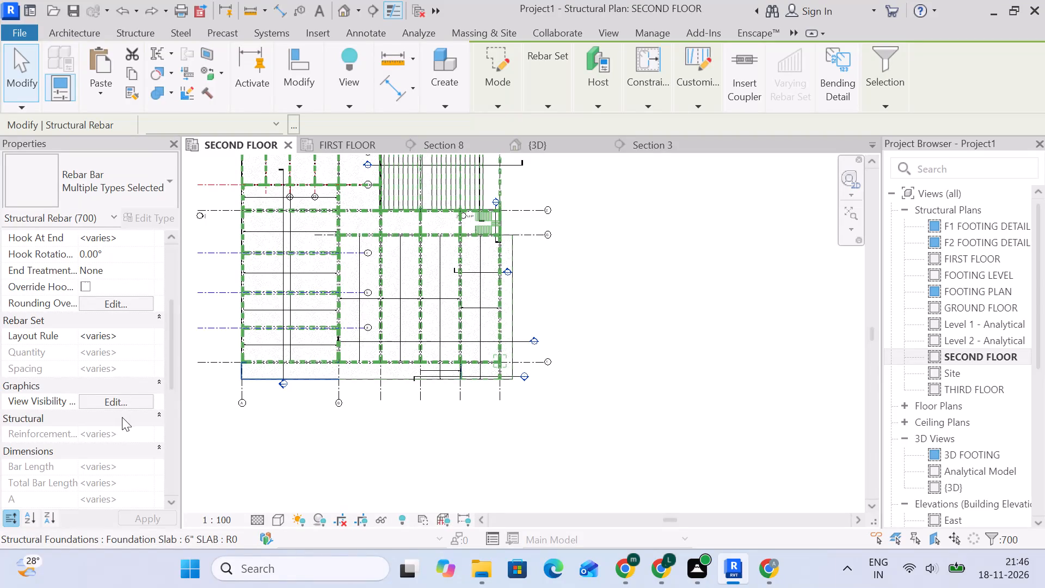
# Set the selected rebar to show unobscured in the SECOND FLOOR structural plan, Analytical Model and {3D} views.
pyautogui.click(128, 403)
pyautogui.click(652, 219)
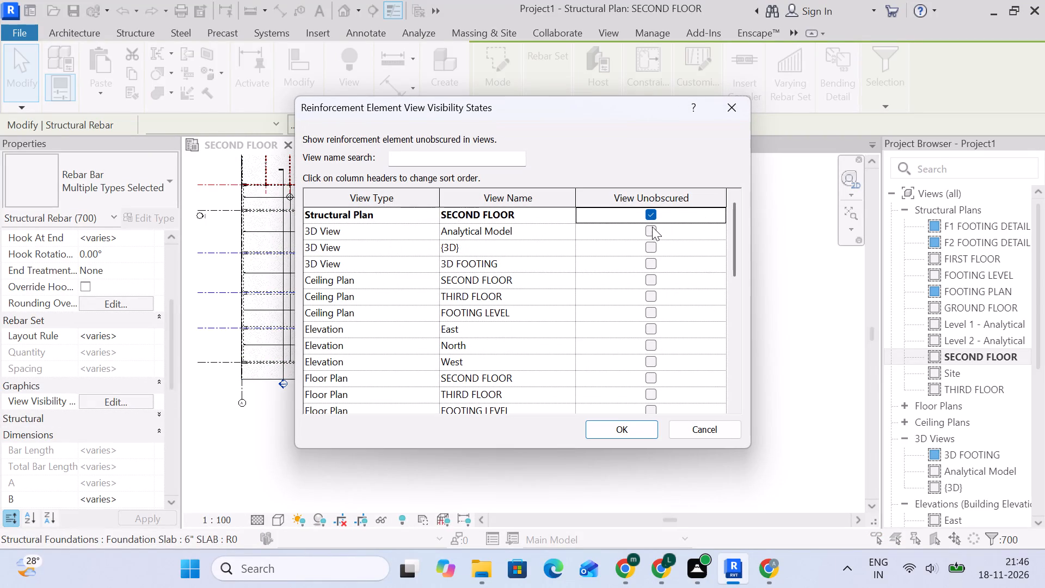
pyautogui.click(653, 231)
pyautogui.click(651, 246)
pyautogui.click(641, 430)
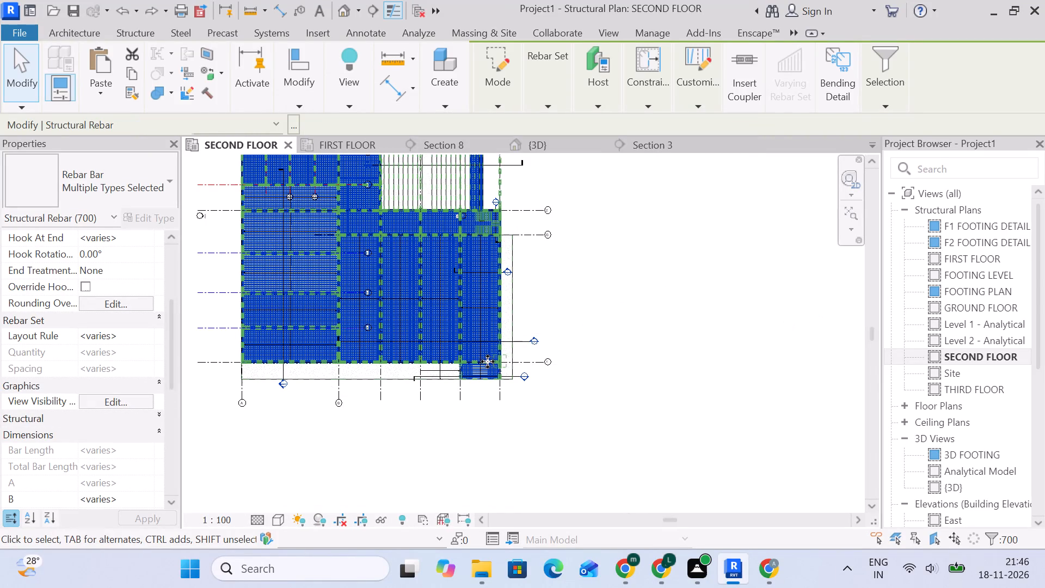
pyautogui.scroll(6, 509, 359)
pyautogui.click(673, 230)
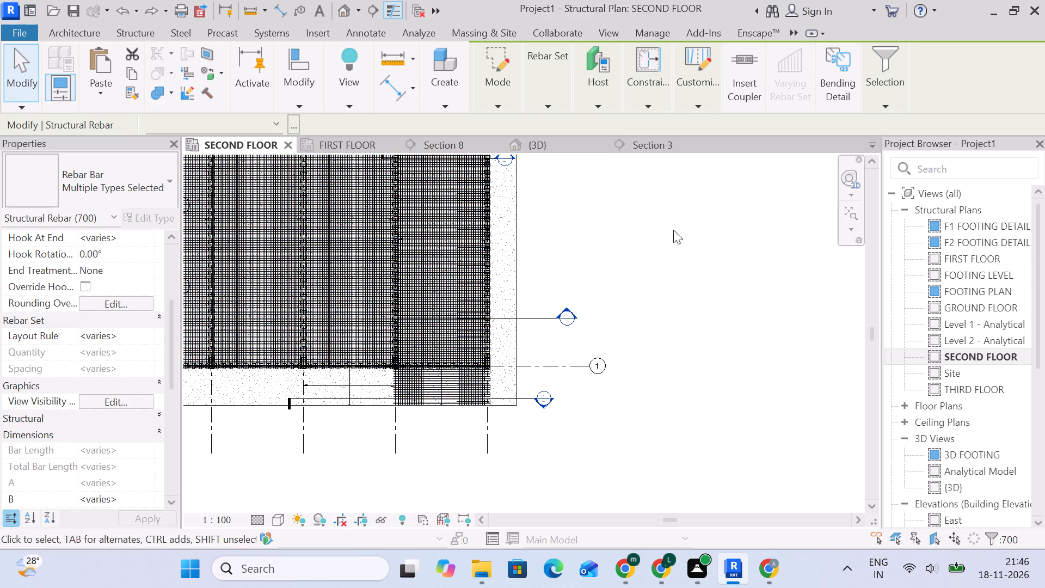
# Stretch the four-bar 36M rebar set in the outer edge beam past grid 1 to the slab edge, about 32724 mm long.
pyautogui.scroll(5, 493, 287)
pyautogui.scroll(5, 495, 366)
pyautogui.moveTo(501, 420); pyautogui.dragTo(578, 197, button='middle')
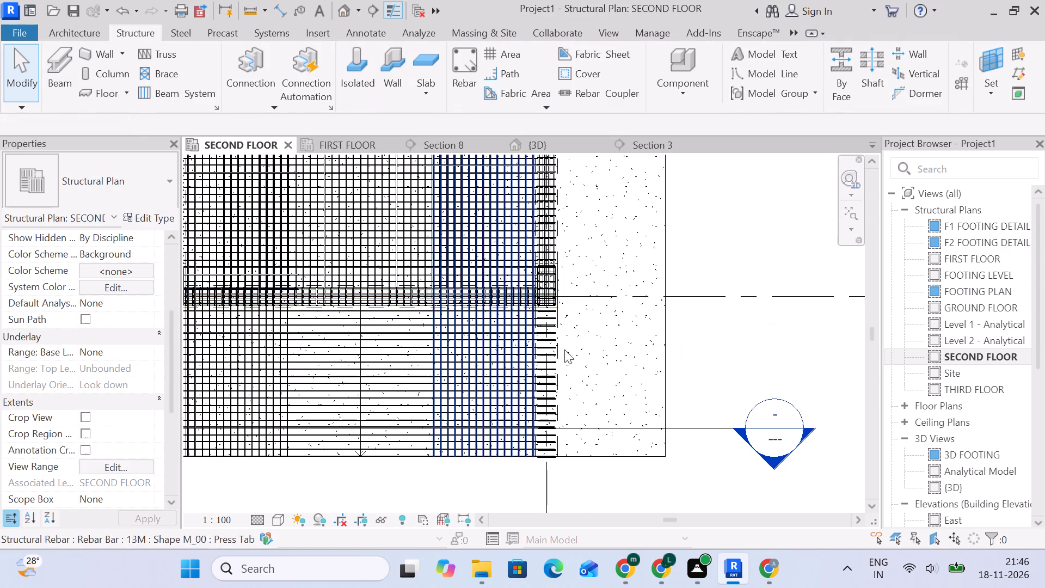
pyautogui.scroll(10, 569, 285)
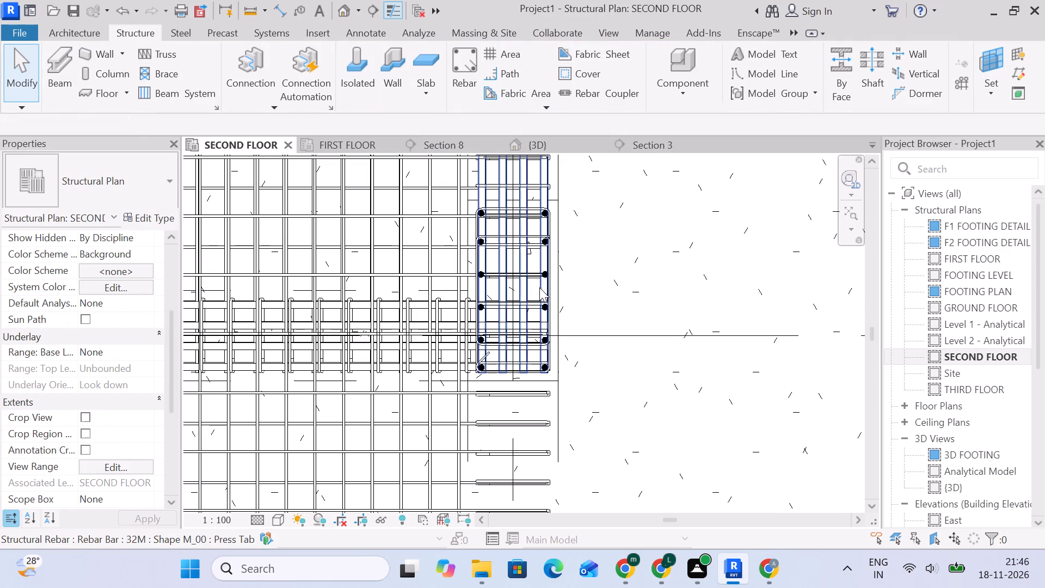
pyautogui.click(538, 289)
pyautogui.moveTo(619, 286); pyautogui.dragTo(643, 174, button='middle')
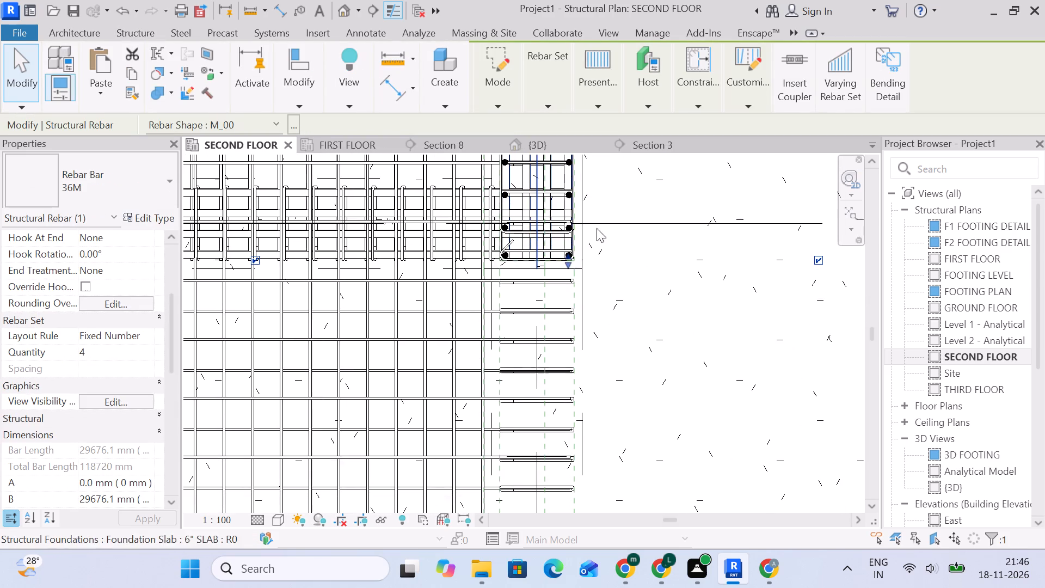
pyautogui.moveTo(565, 264); pyautogui.dragTo(569, 396)
pyautogui.scroll(-4, 581, 391)
pyautogui.moveTo(625, 391); pyautogui.dragTo(616, 230, button='middle')
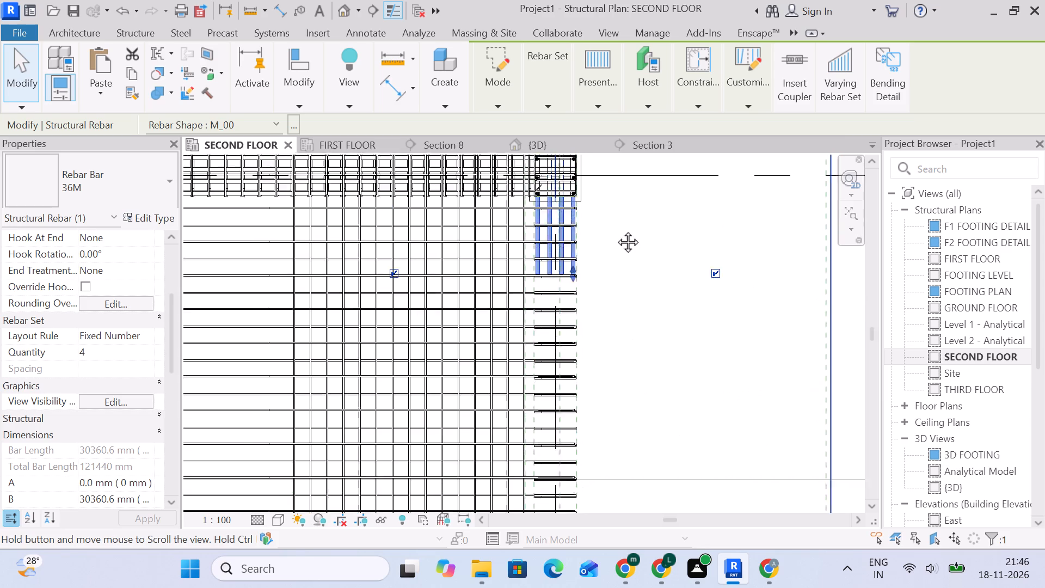
pyautogui.moveTo(616, 230); pyautogui.dragTo(618, 205, button='middle')
pyautogui.moveTo(577, 210); pyautogui.dragTo(586, 467)
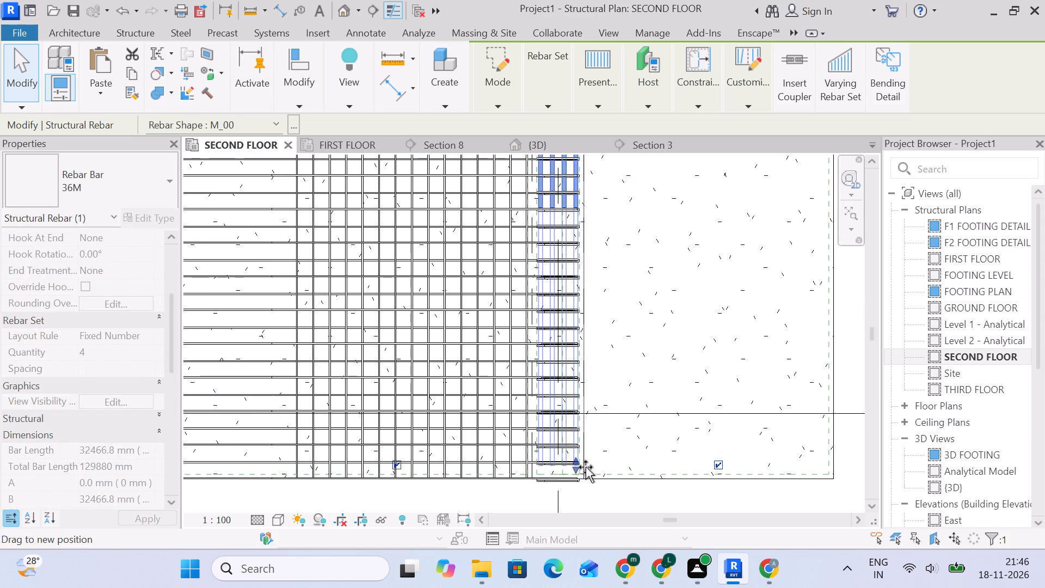
pyautogui.moveTo(586, 467); pyautogui.dragTo(586, 473)
pyautogui.scroll(10, 586, 473)
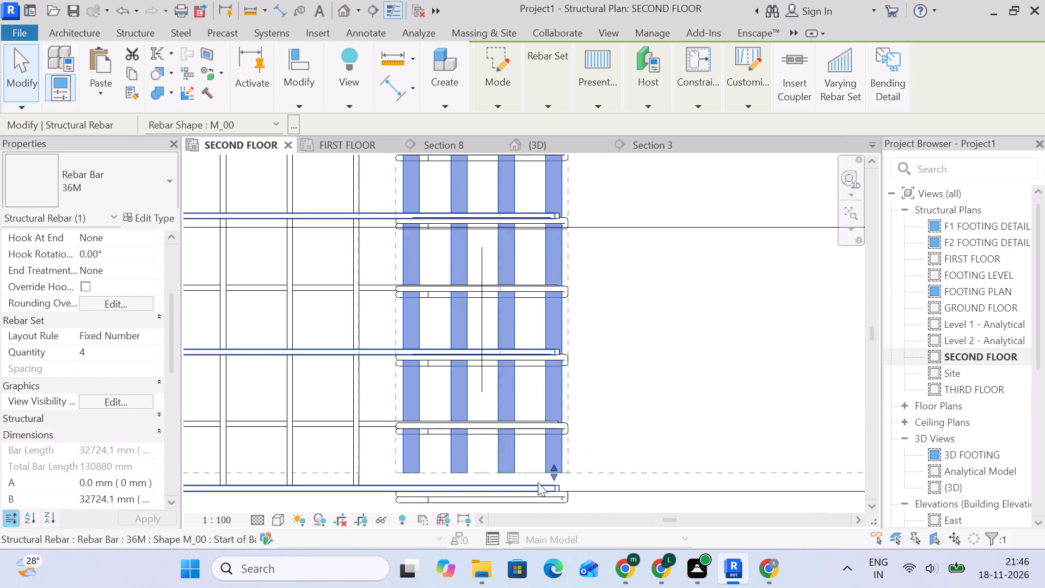
pyautogui.scroll(-4, 552, 479)
pyautogui.moveTo(556, 474); pyautogui.dragTo(561, 270, button='middle')
pyautogui.click(610, 370)
# Pull the end of the edge beam's 13M stirrup set back inside the slab edge beyond grid 1.
pyautogui.click(560, 291)
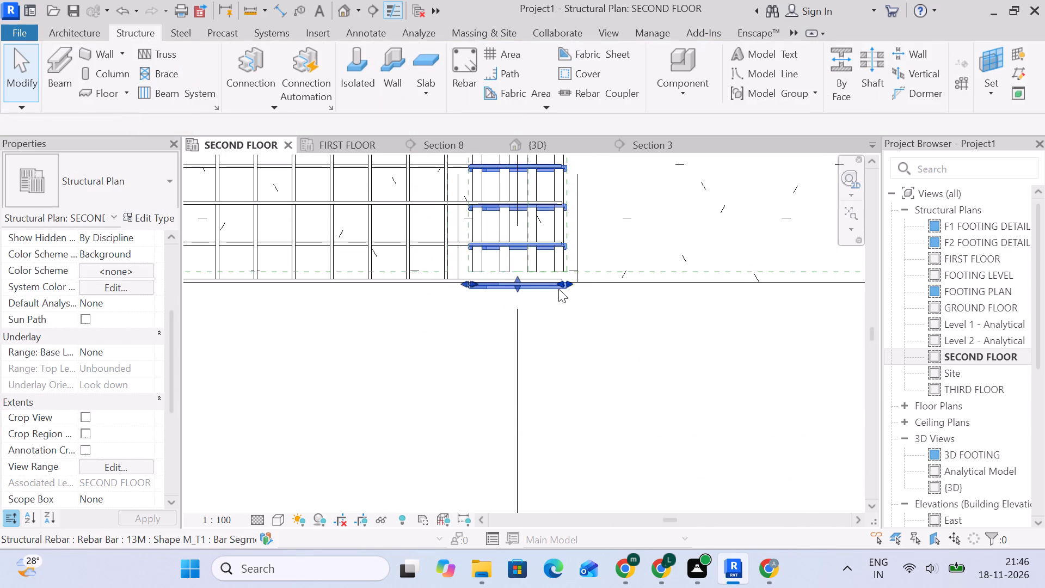
pyautogui.moveTo(517, 282); pyautogui.dragTo(517, 262)
pyautogui.click(575, 333)
# Extend the Section 5 line outward past the outer slab edge and pull in its crop extent.
pyautogui.scroll(-4, 573, 326)
pyautogui.moveTo(571, 328); pyautogui.dragTo(571, 365, button='middle')
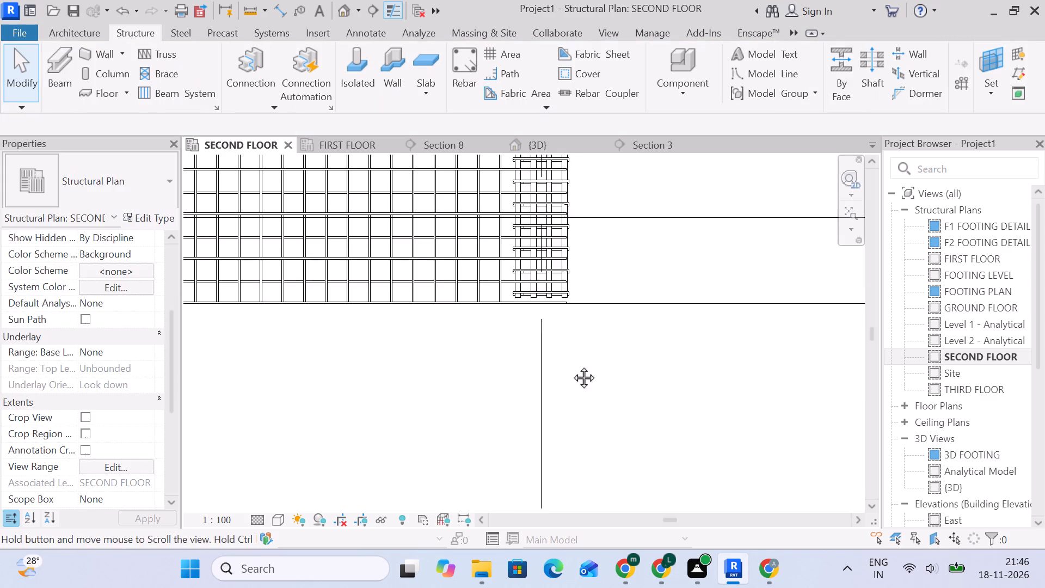
pyautogui.moveTo(571, 365); pyautogui.dragTo(573, 444, button='middle')
pyautogui.scroll(-5, 573, 444)
pyautogui.moveTo(550, 241); pyautogui.dragTo(565, 329, button='middle')
pyautogui.scroll(-3, 570, 308)
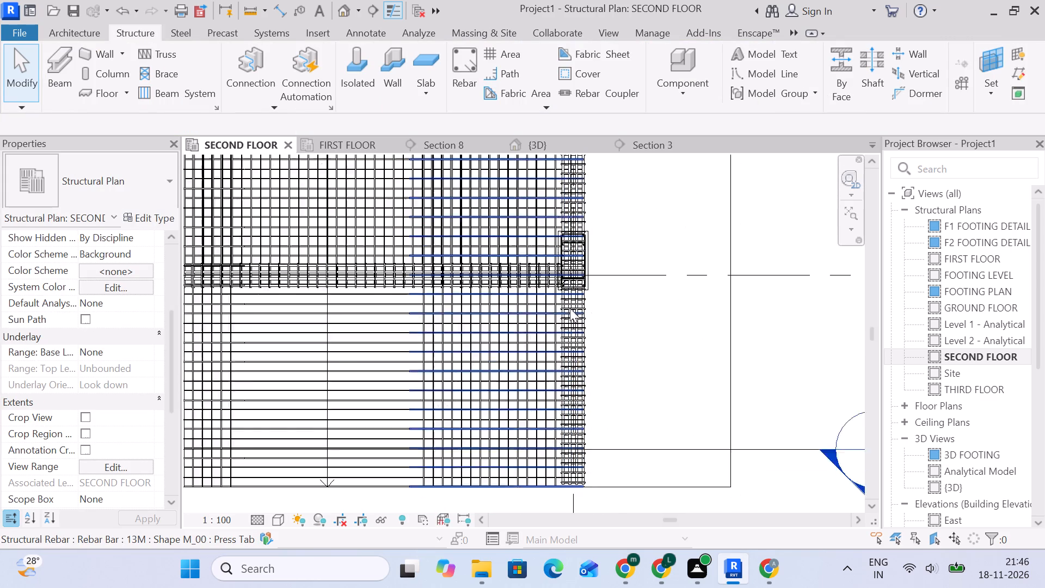
pyautogui.scroll(-7, 570, 308)
pyautogui.scroll(-9, 597, 249)
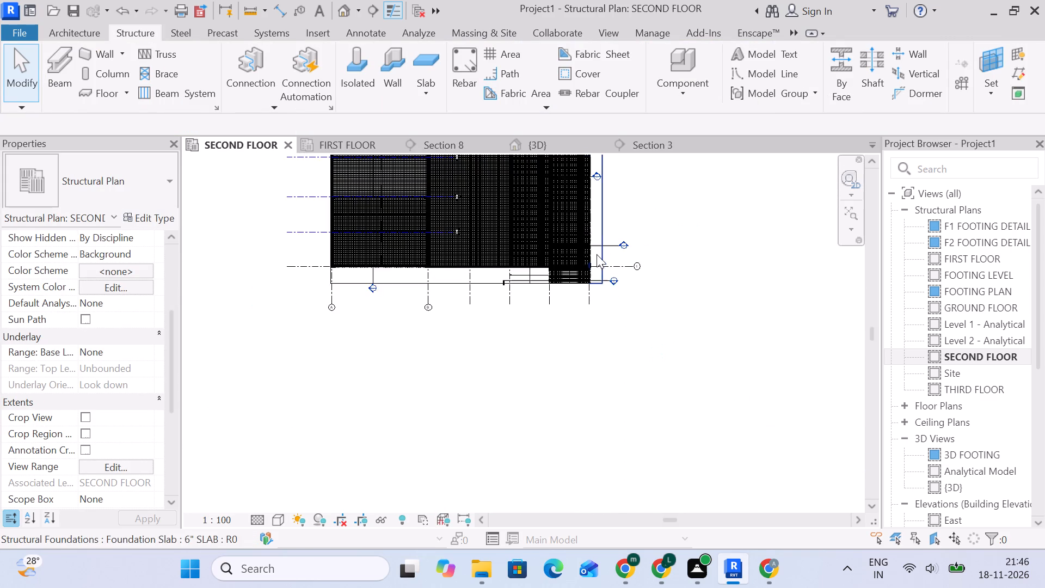
pyautogui.moveTo(595, 288); pyautogui.dragTo(595, 422, button='middle')
pyautogui.scroll(8, 572, 299)
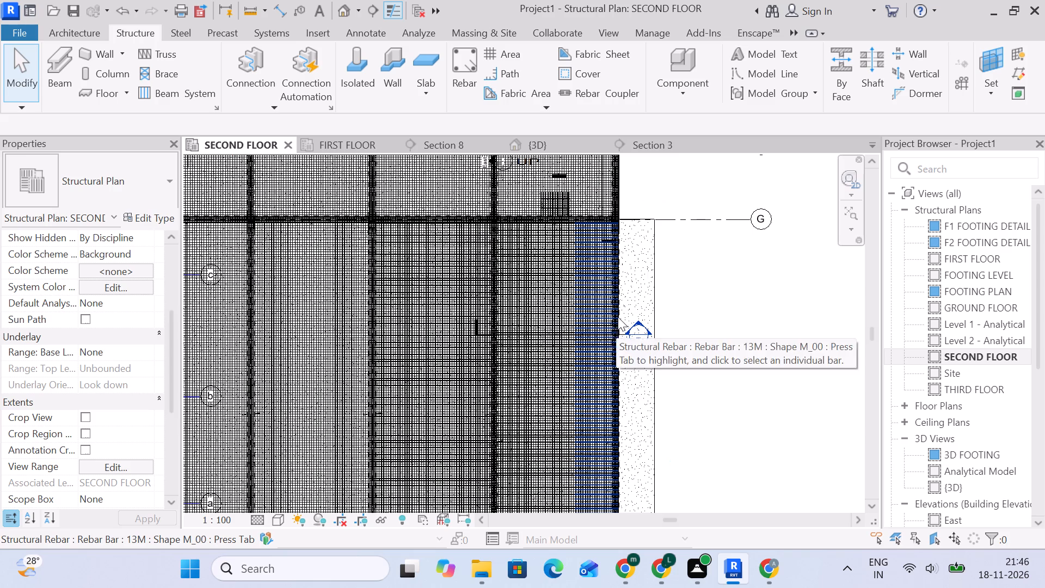
pyautogui.scroll(-4, 618, 317)
pyautogui.scroll(11, 622, 309)
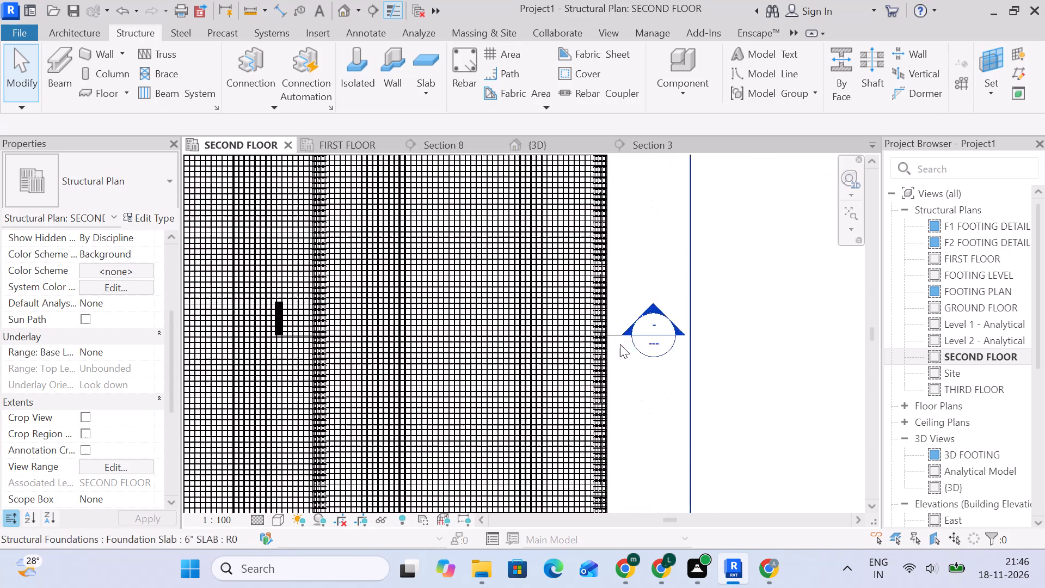
pyautogui.scroll(2, 620, 344)
pyautogui.click(616, 334)
pyautogui.scroll(-5, 616, 336)
pyautogui.moveTo(646, 382); pyautogui.dragTo(638, 311, button='middle')
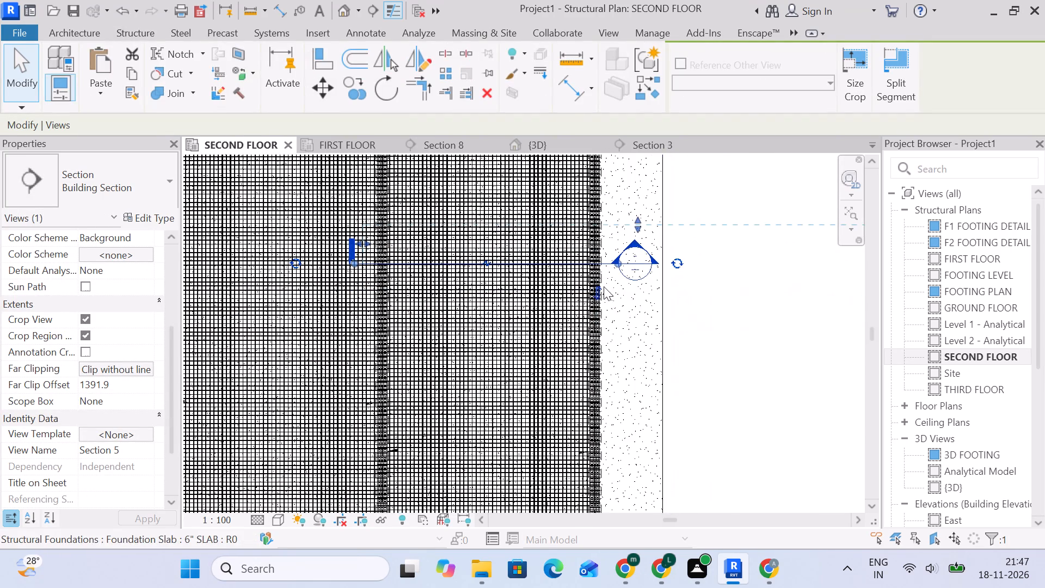
pyautogui.scroll(-4, 607, 278)
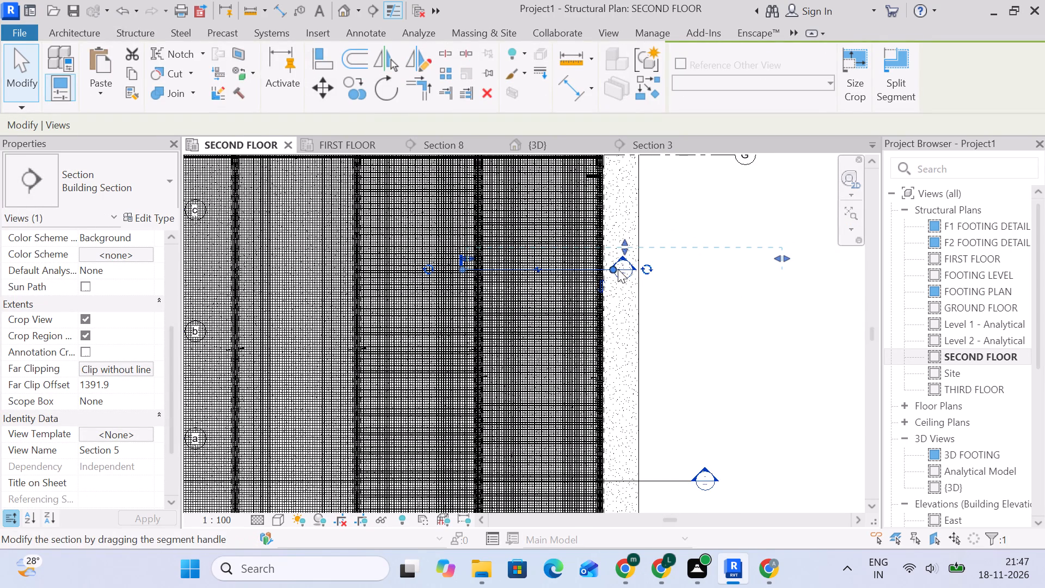
pyautogui.moveTo(612, 268); pyautogui.dragTo(780, 268)
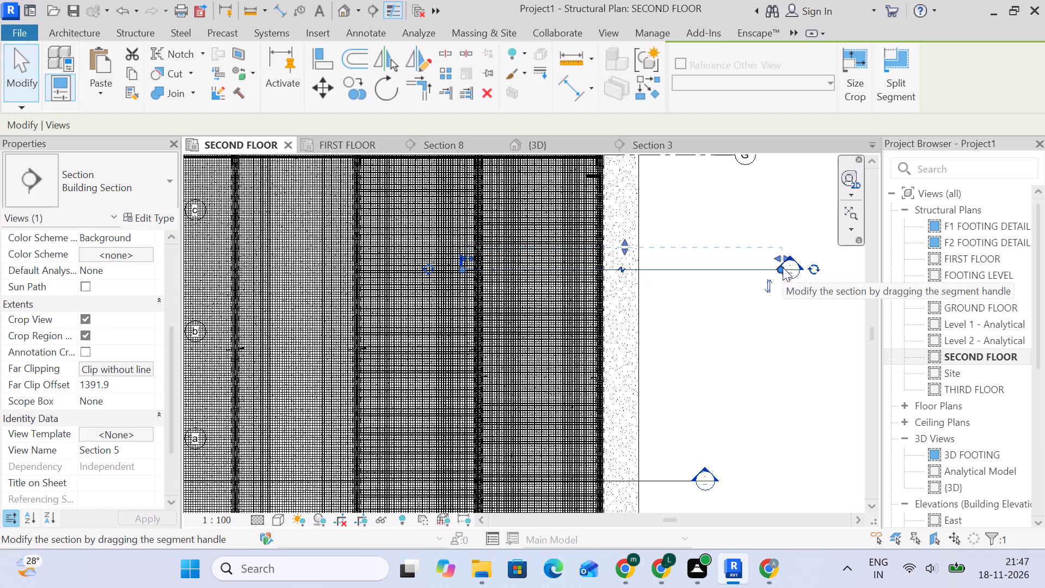
pyautogui.moveTo(782, 266); pyautogui.dragTo(762, 268)
pyautogui.moveTo(780, 257); pyautogui.dragTo(707, 268)
pyautogui.click(718, 316)
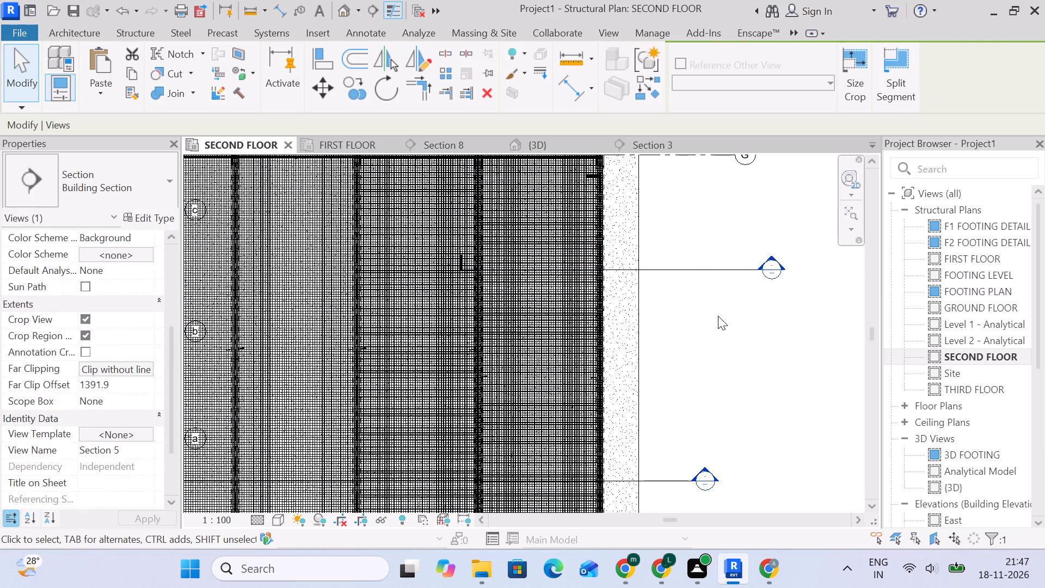
# Create a short building section across the outer edge beam near grid 1 and reduce its view depth.
pyautogui.scroll(-5, 690, 333)
pyautogui.moveTo(694, 332); pyautogui.dragTo(684, 286, button='middle')
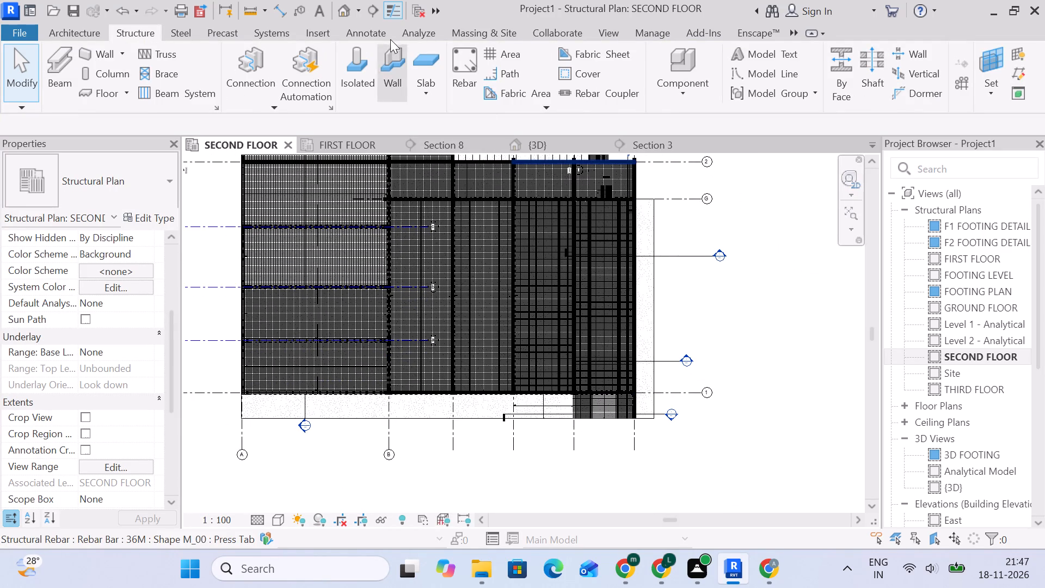
pyautogui.click(368, 11)
pyautogui.scroll(4, 682, 369)
pyautogui.scroll(5, 588, 402)
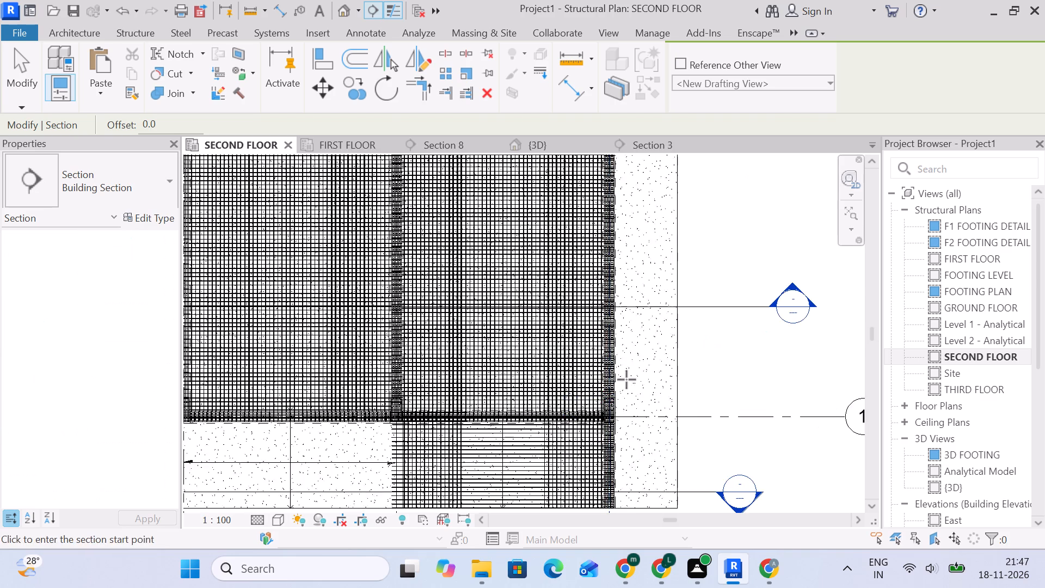
pyautogui.scroll(3, 626, 379)
pyautogui.click(634, 360)
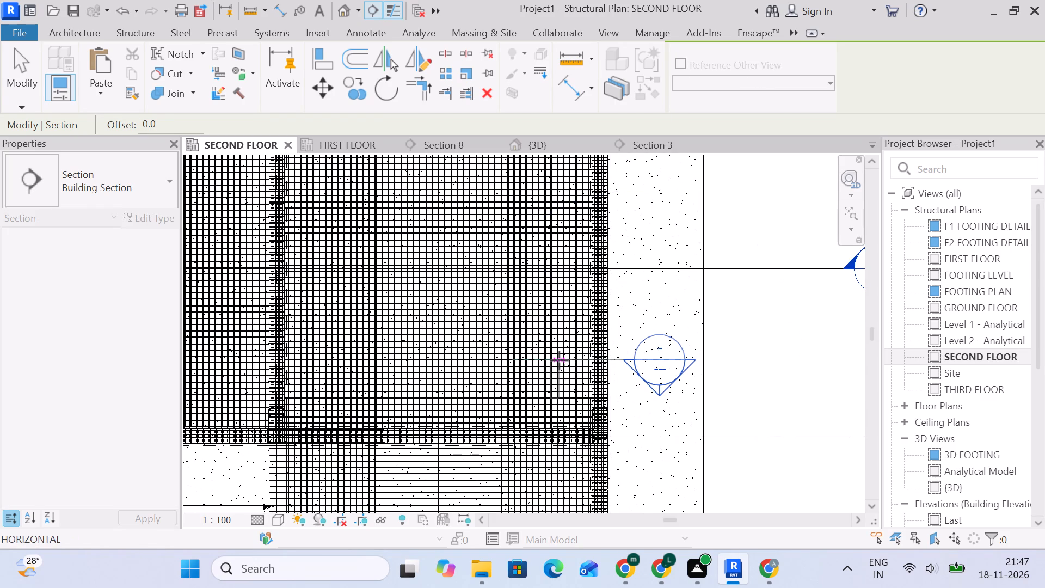
pyautogui.moveTo(559, 360); pyautogui.dragTo(564, 360)
pyautogui.scroll(-4, 637, 360)
pyautogui.moveTo(647, 364); pyautogui.dragTo(649, 336, button='middle')
pyautogui.scroll(4, 610, 403)
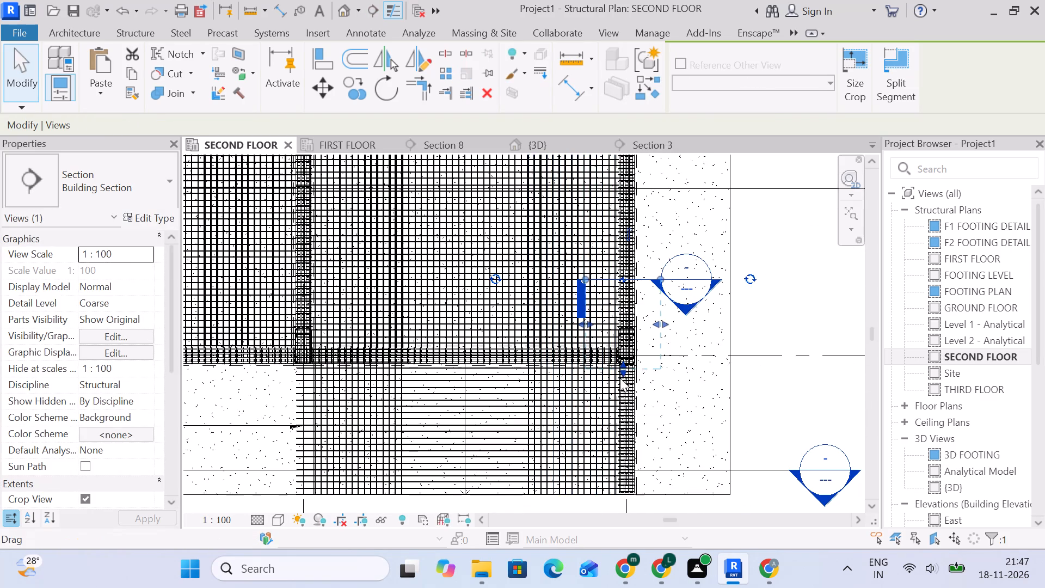
pyautogui.moveTo(620, 371); pyautogui.dragTo(623, 316)
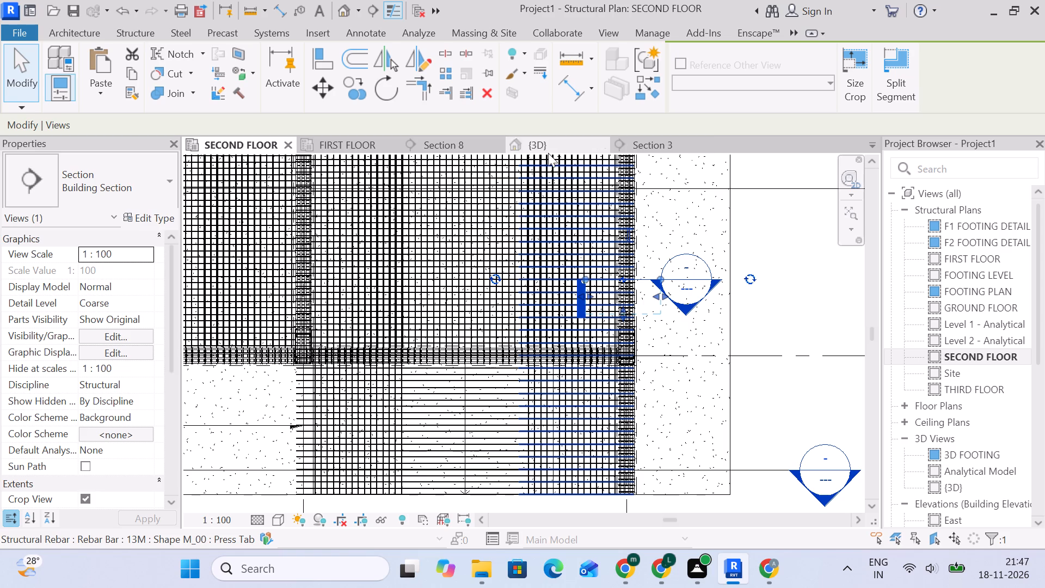
# Open the new section's view and set its detail level to Fine.
pyautogui.moveTo(807, 298); pyautogui.dragTo(801, 274, button='right')
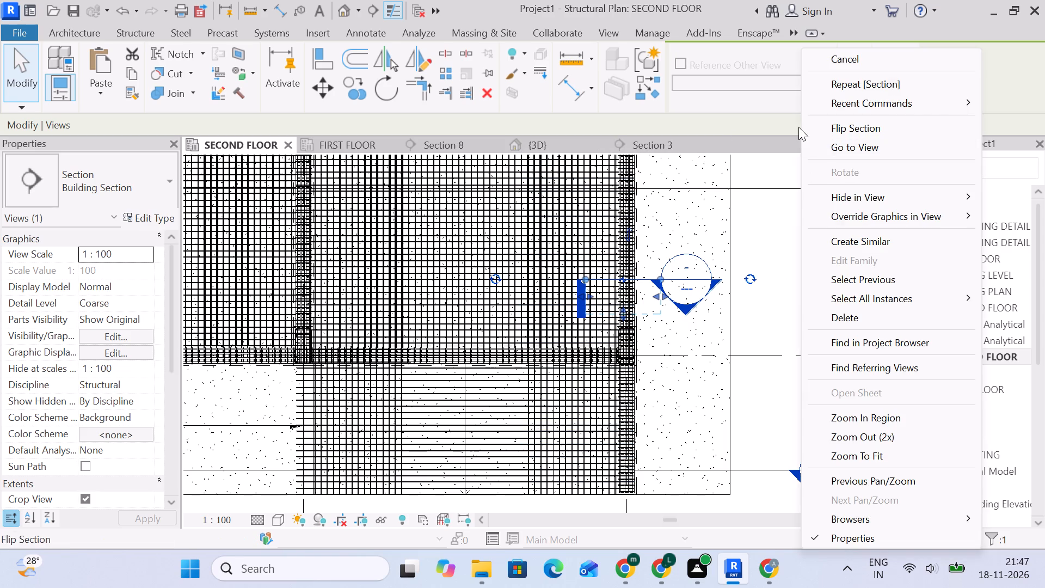
pyautogui.click(846, 146)
pyautogui.scroll(6, 511, 314)
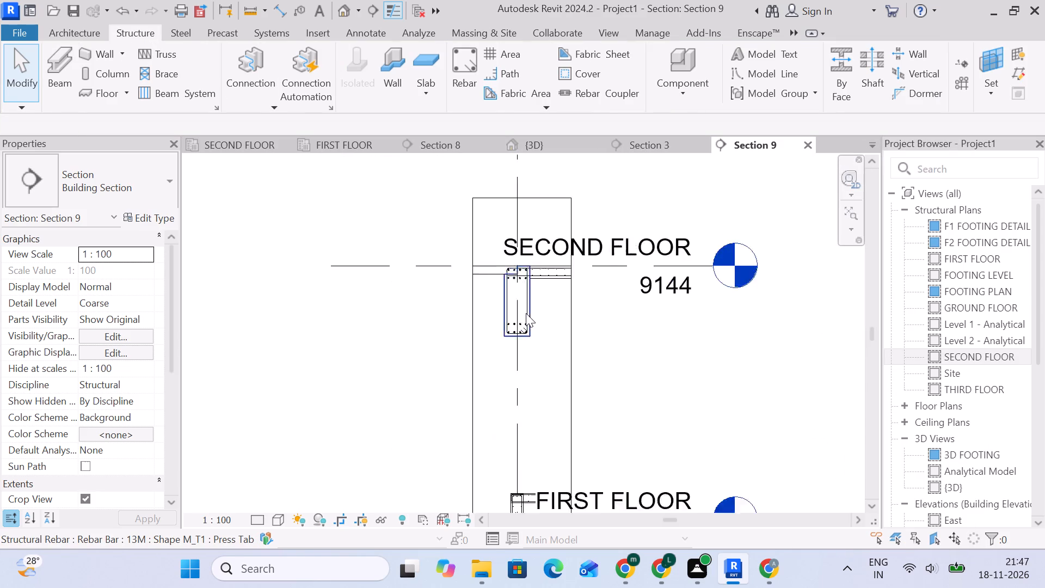
pyautogui.scroll(7, 526, 313)
pyautogui.moveTo(557, 339); pyautogui.dragTo(564, 286, button='middle')
pyautogui.click(263, 519)
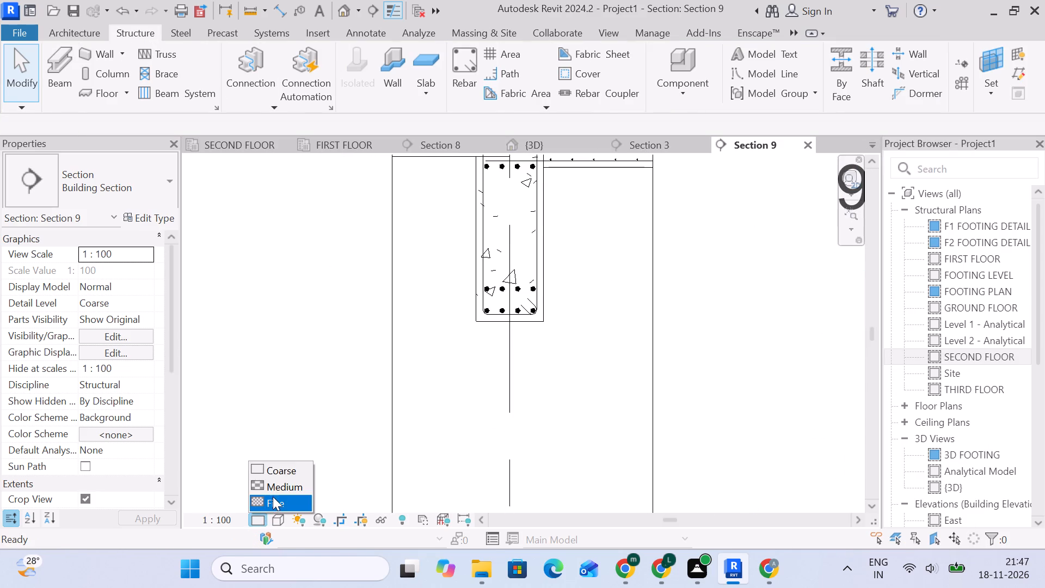
pyautogui.click(273, 497)
# Select the beam's bottom 36M bar set in the section and stretch it on the SECOND FLOOR plan past grid 1 to the slab edge.
pyautogui.scroll(-6, 540, 366)
pyautogui.scroll(18, 533, 342)
pyautogui.click(524, 358)
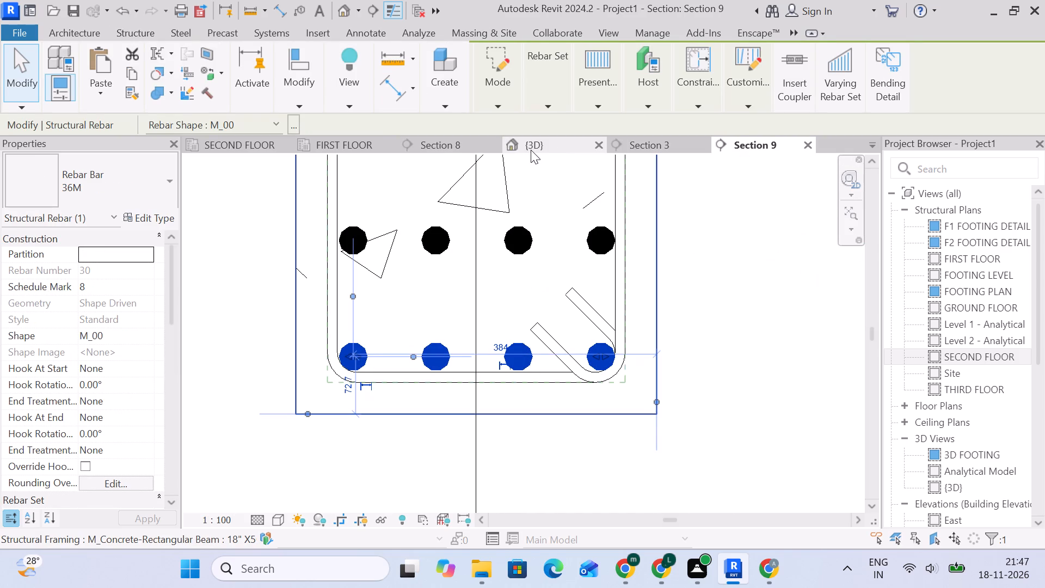
pyautogui.click(241, 152)
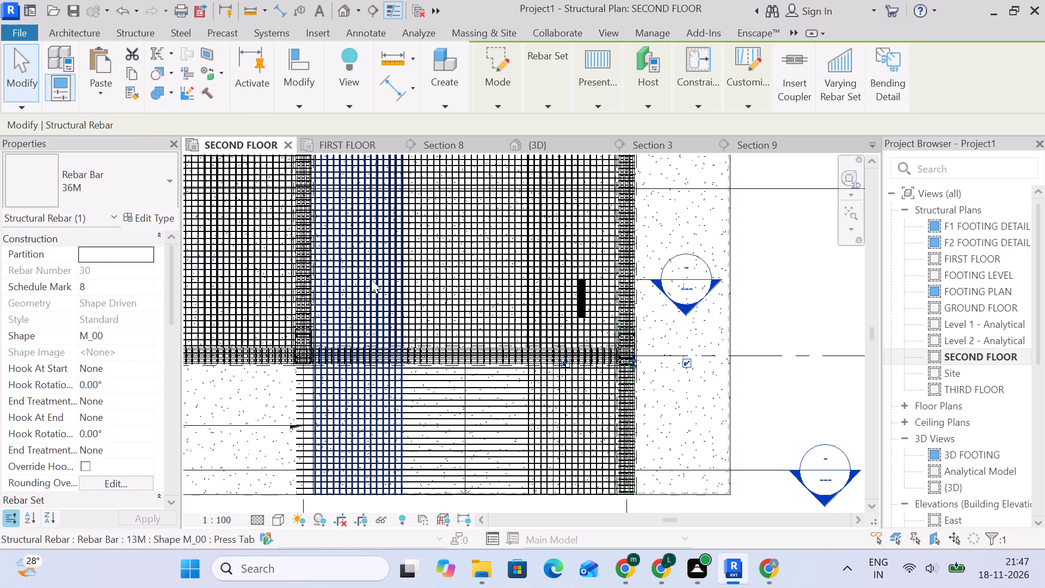
pyautogui.moveTo(646, 431); pyautogui.dragTo(624, 363, button='middle')
pyautogui.scroll(2, 609, 293)
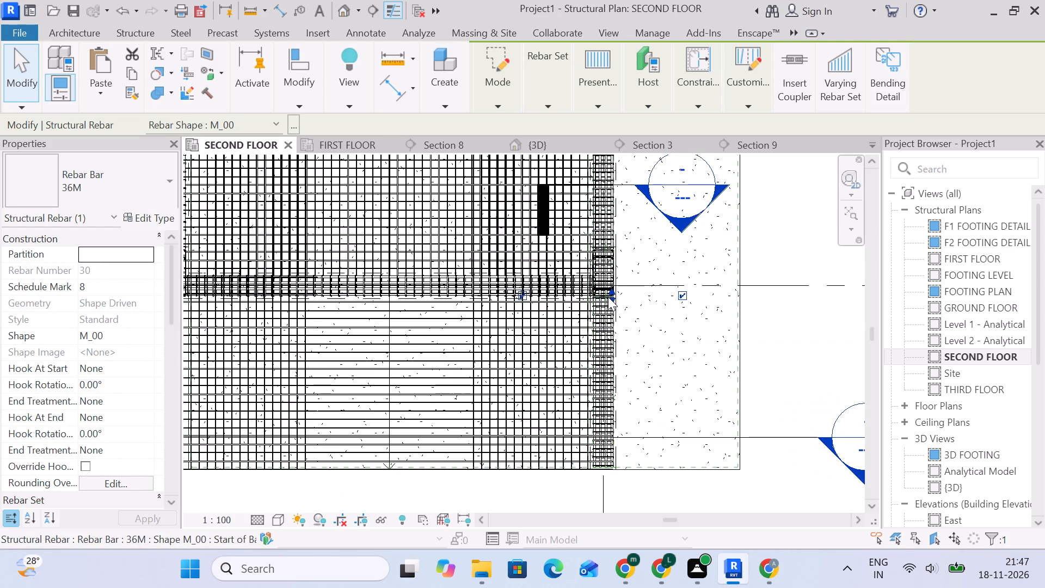
pyautogui.moveTo(608, 297); pyautogui.dragTo(625, 444)
pyautogui.scroll(2, 594, 476)
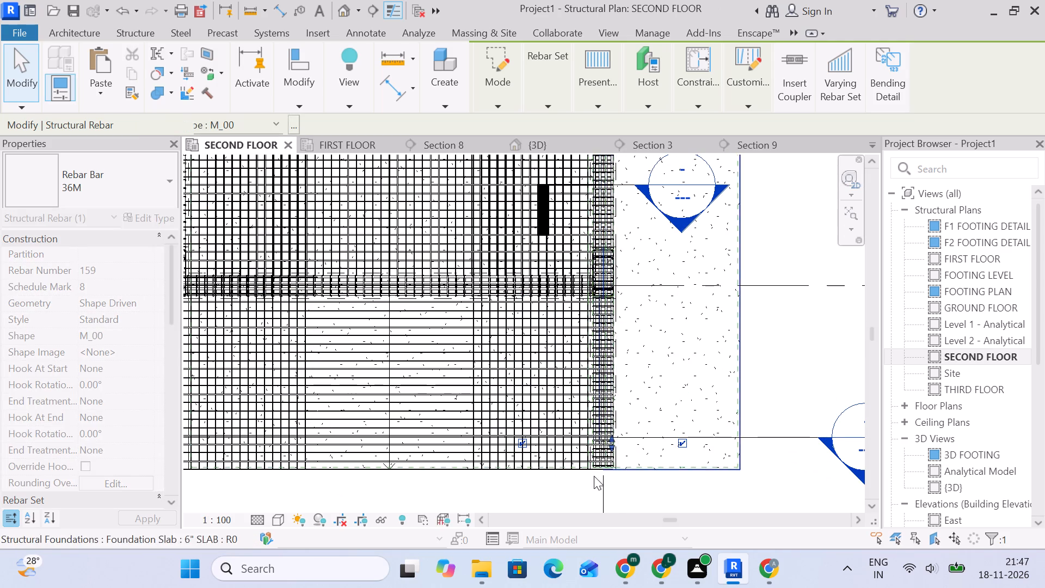
pyautogui.scroll(7, 594, 476)
pyautogui.moveTo(642, 400); pyautogui.dragTo(643, 470)
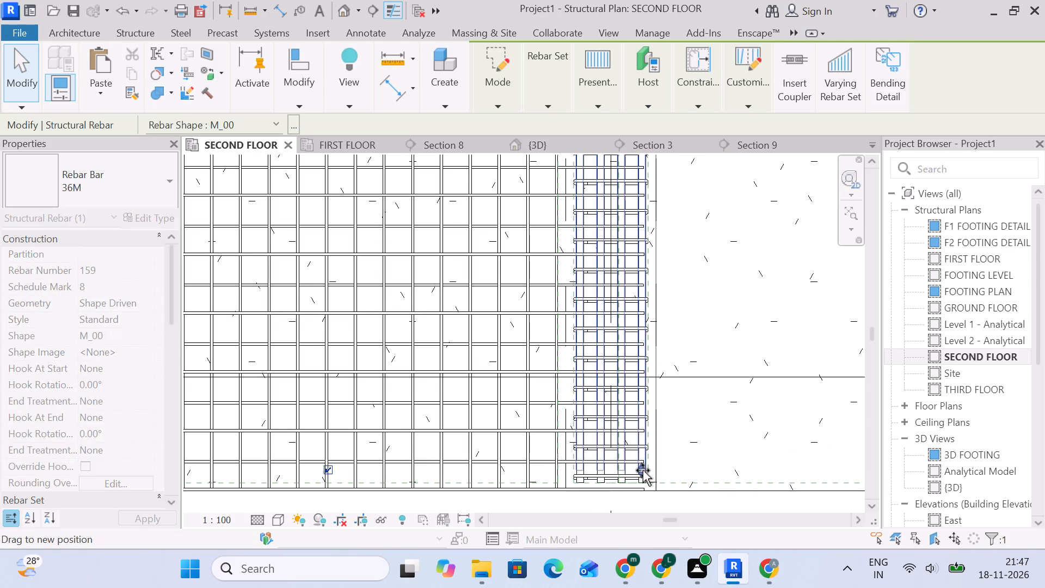
pyautogui.moveTo(643, 470); pyautogui.dragTo(648, 484)
pyautogui.scroll(-6, 645, 481)
pyautogui.moveTo(647, 478); pyautogui.dragTo(516, 402, button='middle')
pyautogui.scroll(1, 516, 402)
pyautogui.scroll(-5, 539, 410)
pyautogui.click(592, 447)
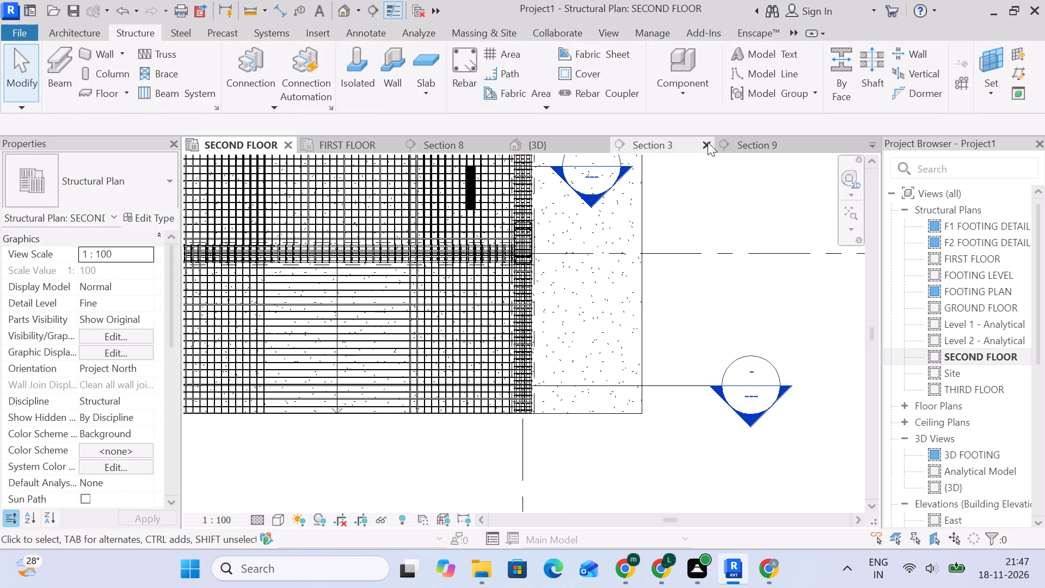
# Close the Section 3 and {3D} views.
pyautogui.click(708, 142)
pyautogui.click(604, 144)
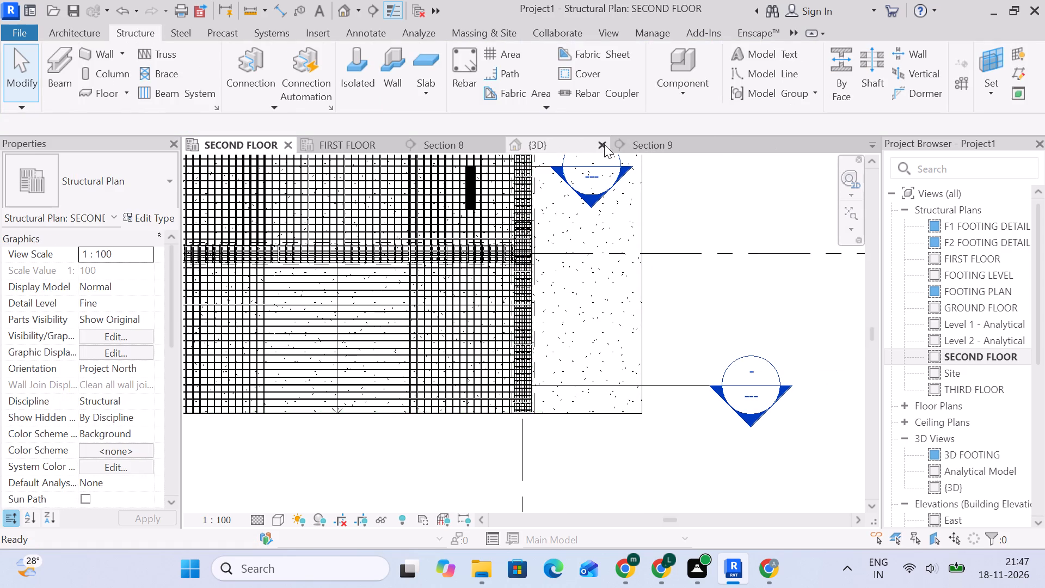
# Close the Section 8 view and place the Section 9 view beside the SECOND FLOOR plan.
pyautogui.click(493, 143)
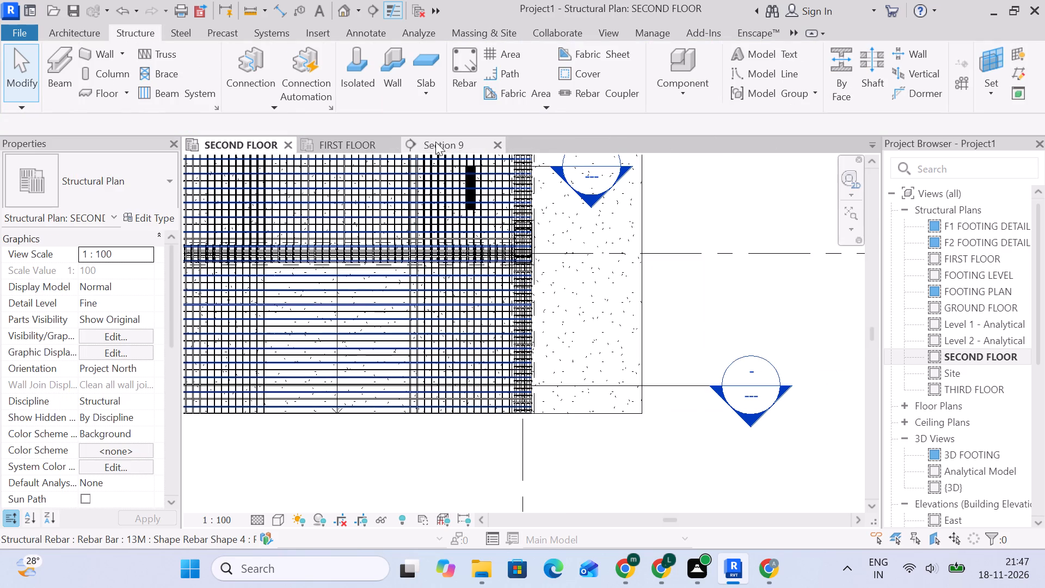
pyautogui.moveTo(435, 142); pyautogui.dragTo(338, 149)
pyautogui.click(705, 251)
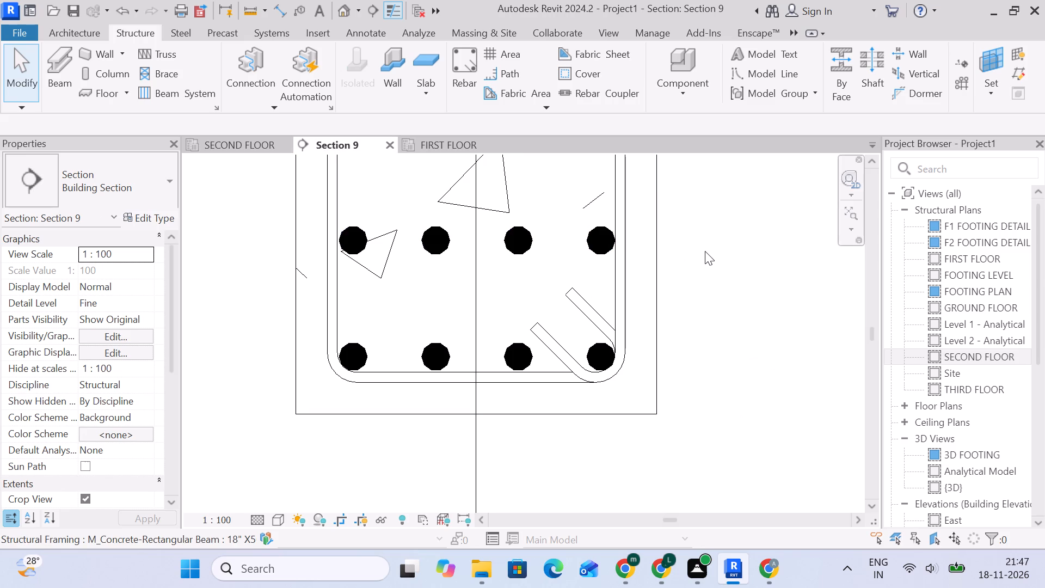
# Select the edge beam's second-lowest 36M bar row in Section 9 and stretch it on the SECOND FLOOR plan to the slab edge.
pyautogui.click(520, 242)
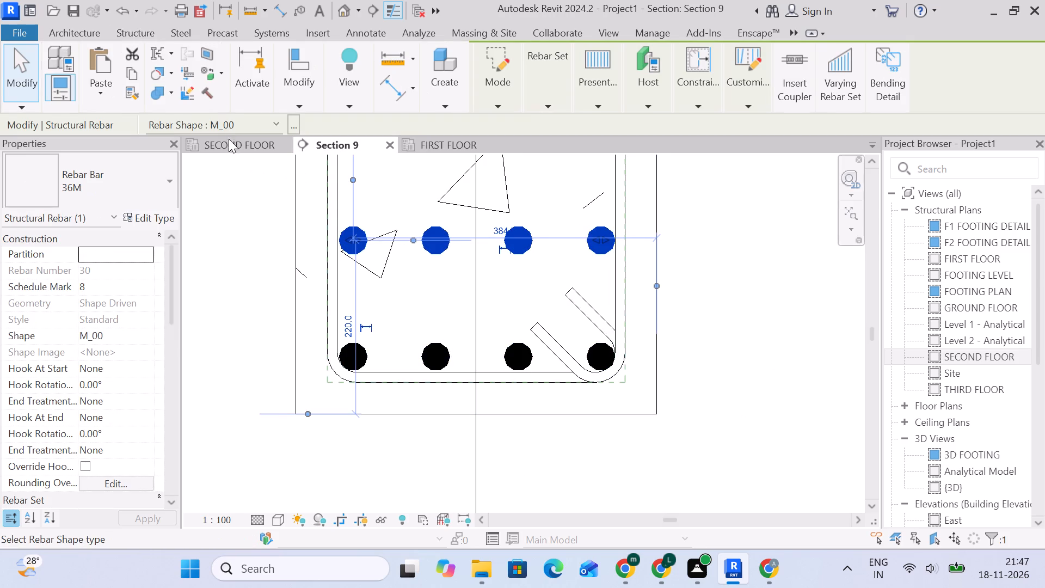
pyautogui.click(230, 141)
pyautogui.scroll(2, 536, 247)
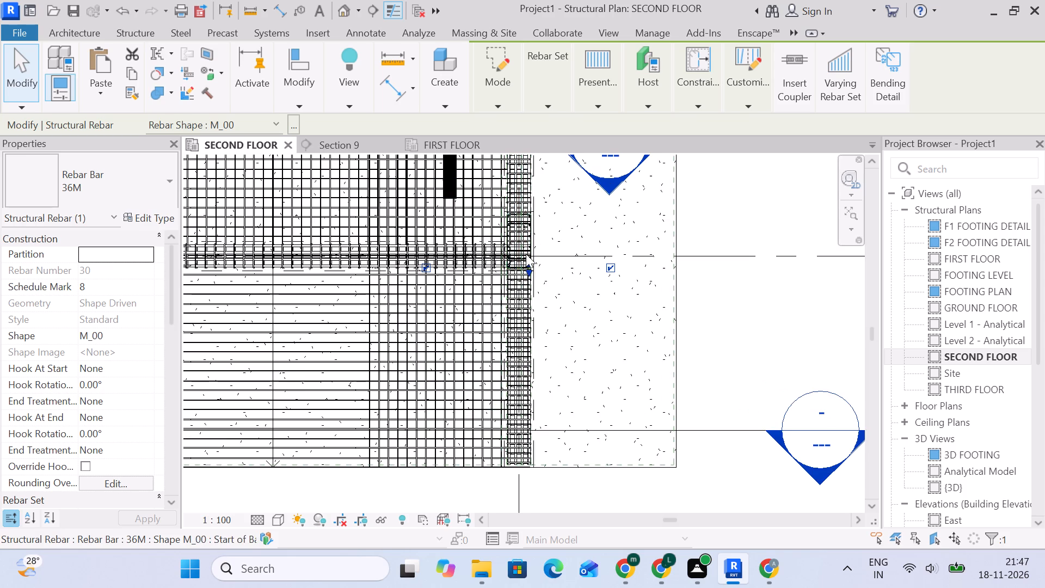
pyautogui.scroll(2, 540, 279)
pyautogui.moveTo(537, 277); pyautogui.dragTo(528, 242, button='middle')
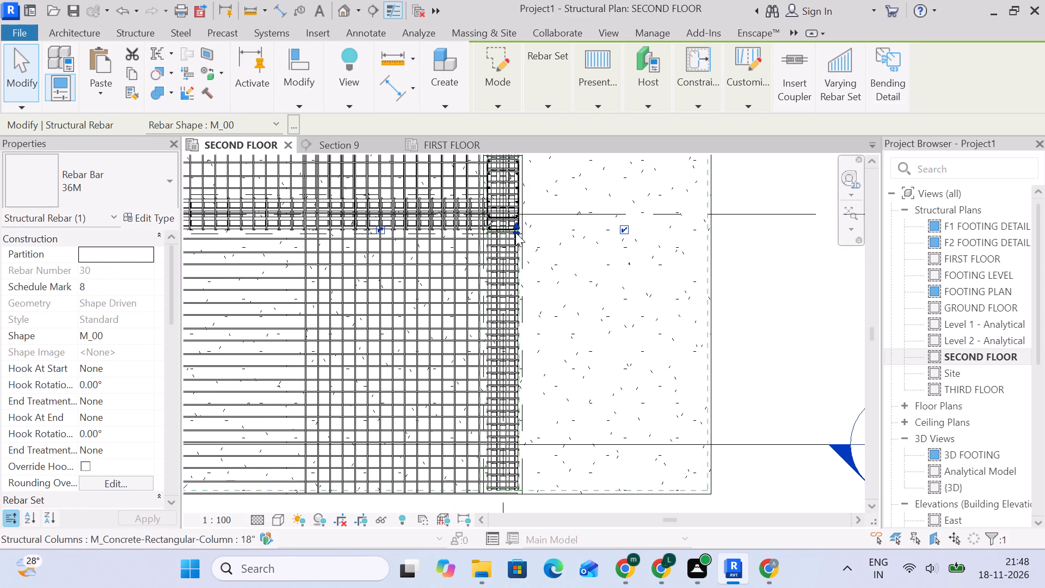
pyautogui.moveTo(515, 232); pyautogui.dragTo(519, 394)
pyautogui.scroll(4, 525, 466)
pyautogui.moveTo(545, 446); pyautogui.dragTo(581, 318, button='middle')
pyautogui.scroll(3, 527, 232)
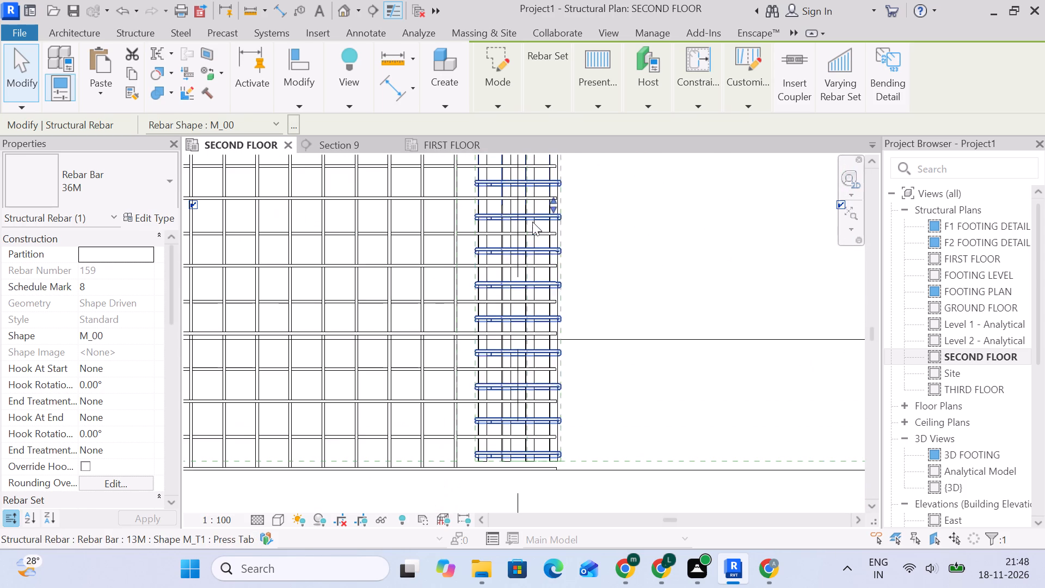
pyautogui.moveTo(552, 210); pyautogui.dragTo(568, 444)
pyautogui.scroll(9, 563, 448)
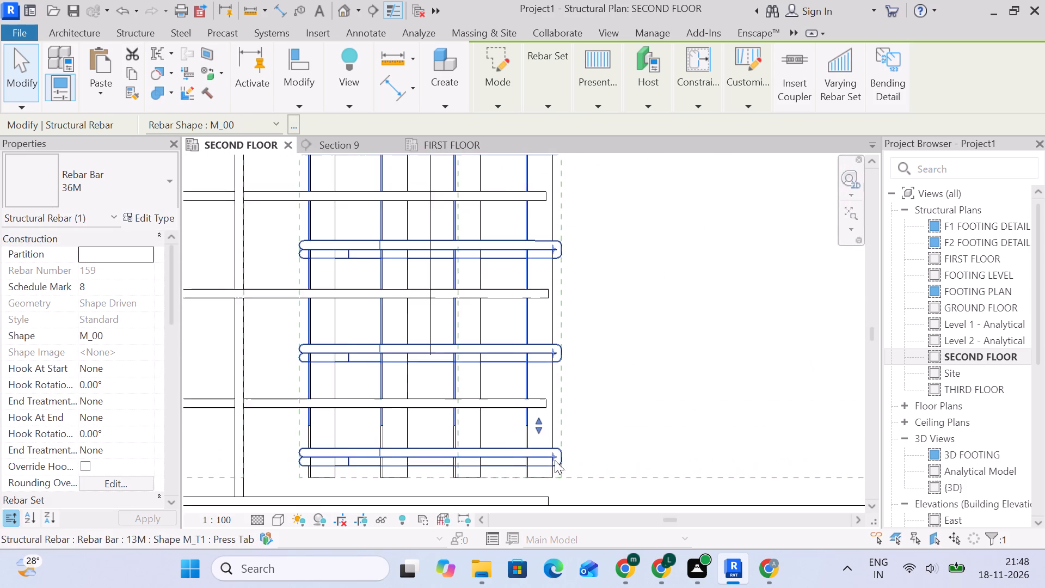
pyautogui.moveTo(564, 457); pyautogui.dragTo(609, 304, button='middle')
pyautogui.scroll(2, 565, 255)
pyautogui.moveTo(586, 274); pyautogui.dragTo(592, 315)
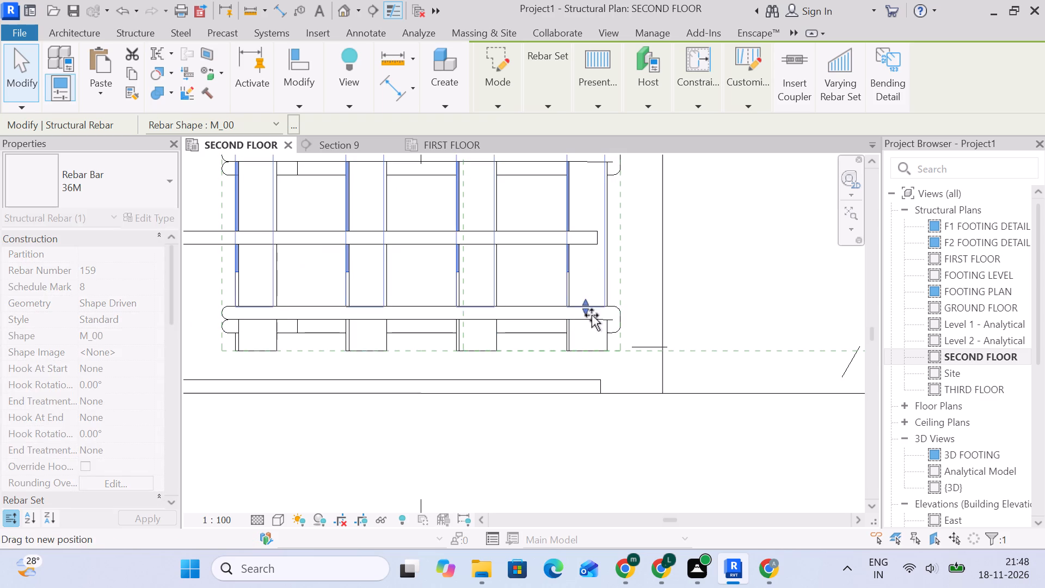
pyautogui.moveTo(592, 315); pyautogui.dragTo(597, 347)
pyautogui.scroll(-18, 600, 344)
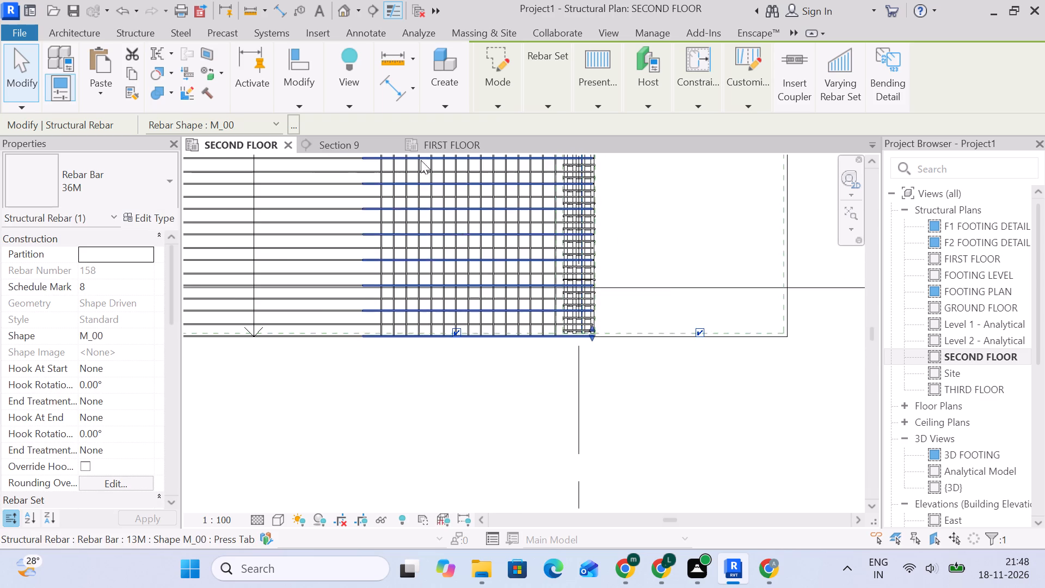
# Select the edge beam's second 36M bar row from the top in Section 9 and check its extent on the SECOND FLOOR plan.
pyautogui.click(354, 150)
pyautogui.moveTo(485, 210); pyautogui.dragTo(477, 511, button='middle')
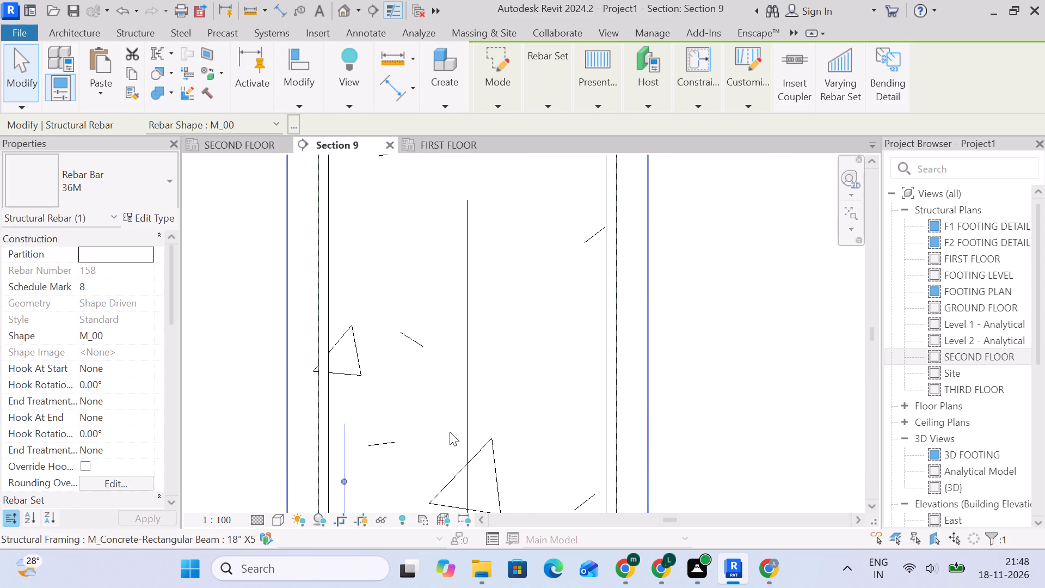
pyautogui.scroll(-6, 474, 354)
pyautogui.moveTo(480, 265); pyautogui.dragTo(483, 410, button='middle')
pyautogui.scroll(4, 495, 312)
pyautogui.click(491, 297)
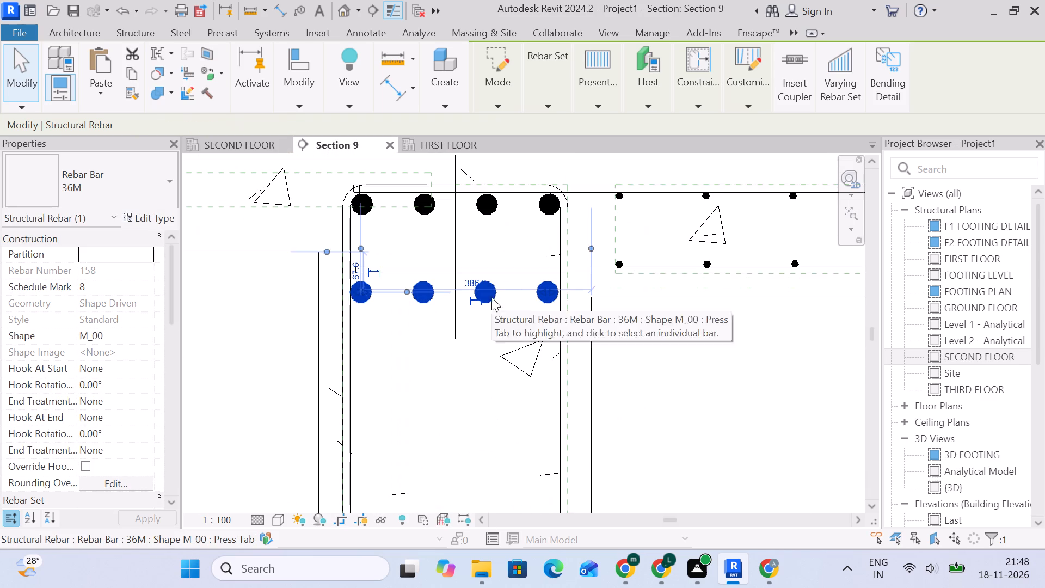
pyautogui.click(230, 148)
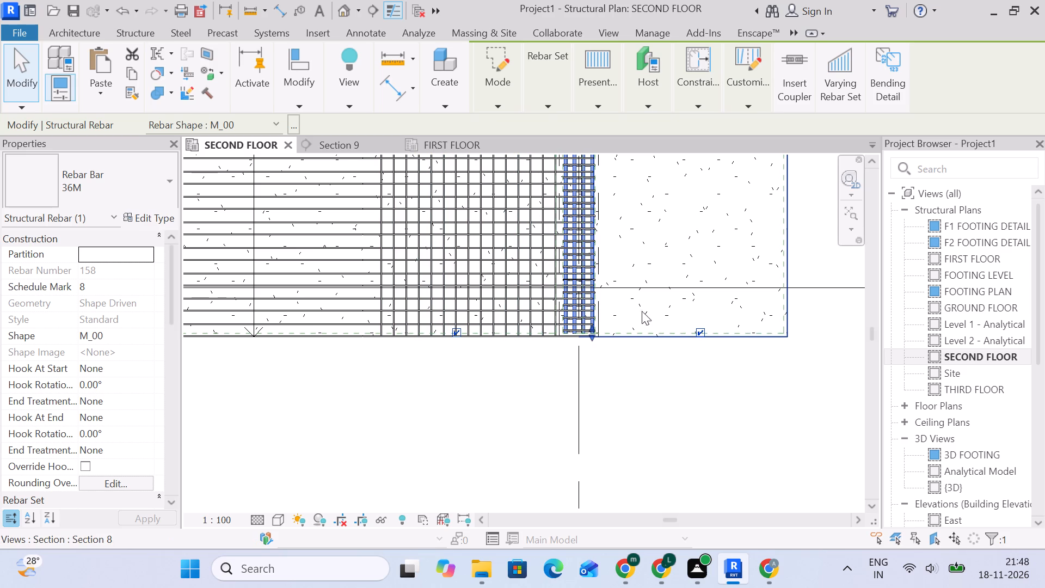
pyautogui.moveTo(632, 314); pyautogui.dragTo(533, 381, button='middle')
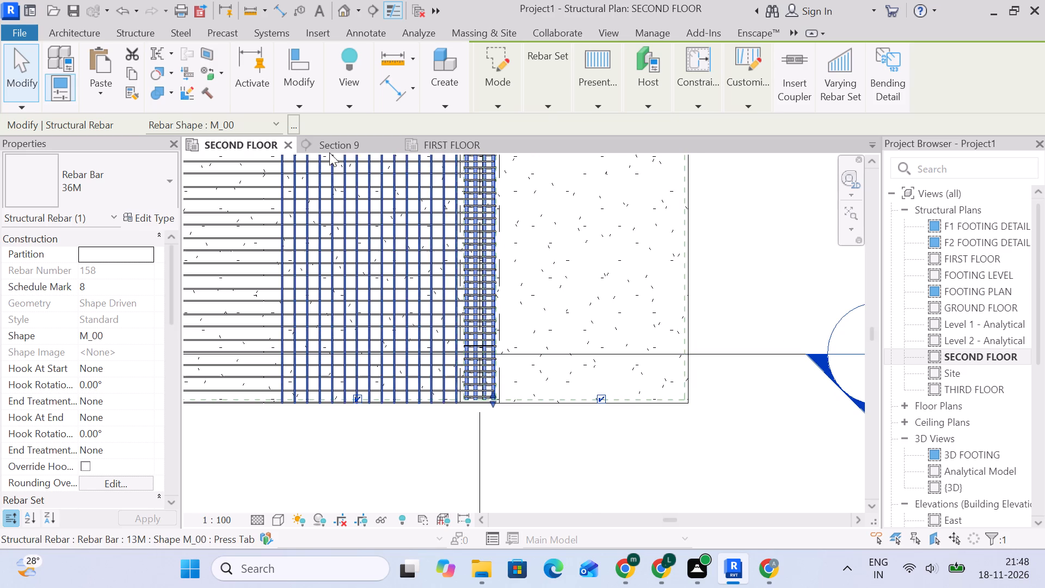
# Select the edge beam's top 36M bar row in Section 9 and stretch it on the SECOND FLOOR plan to the slab edge.
pyautogui.click(333, 140)
pyautogui.click(489, 206)
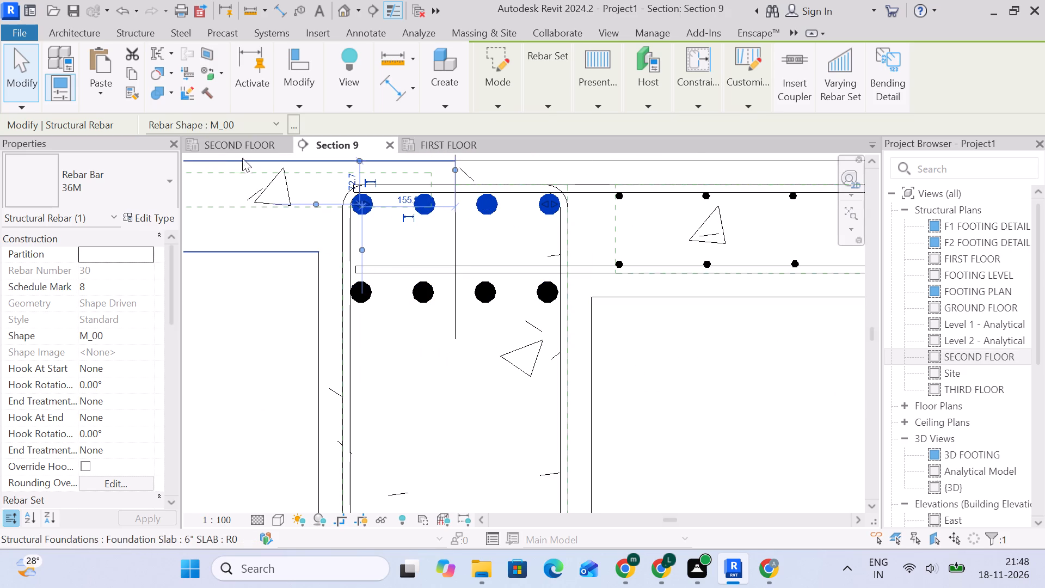
pyautogui.click(241, 154)
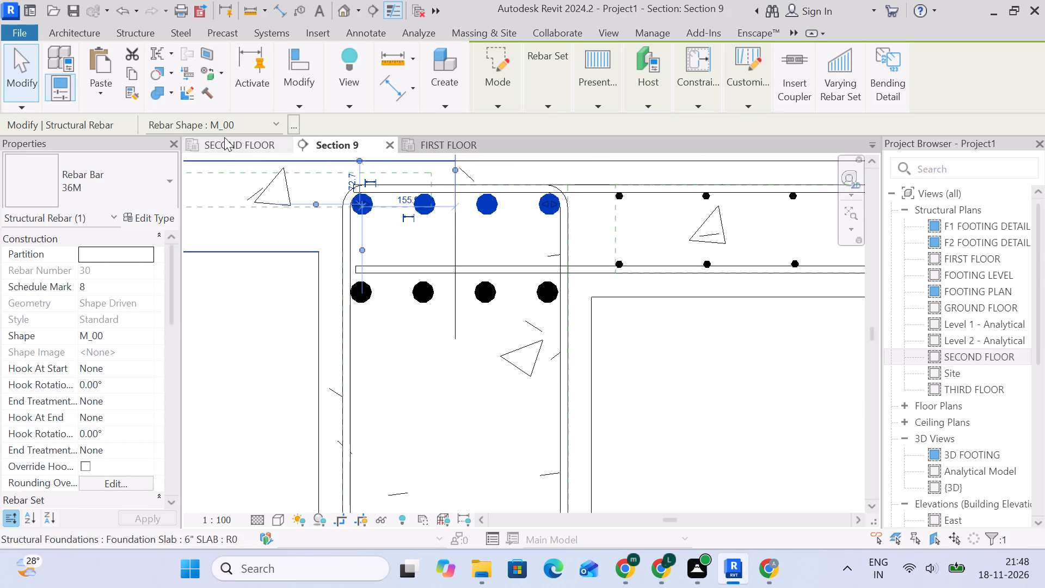
pyautogui.click(236, 145)
pyautogui.scroll(-2, 597, 285)
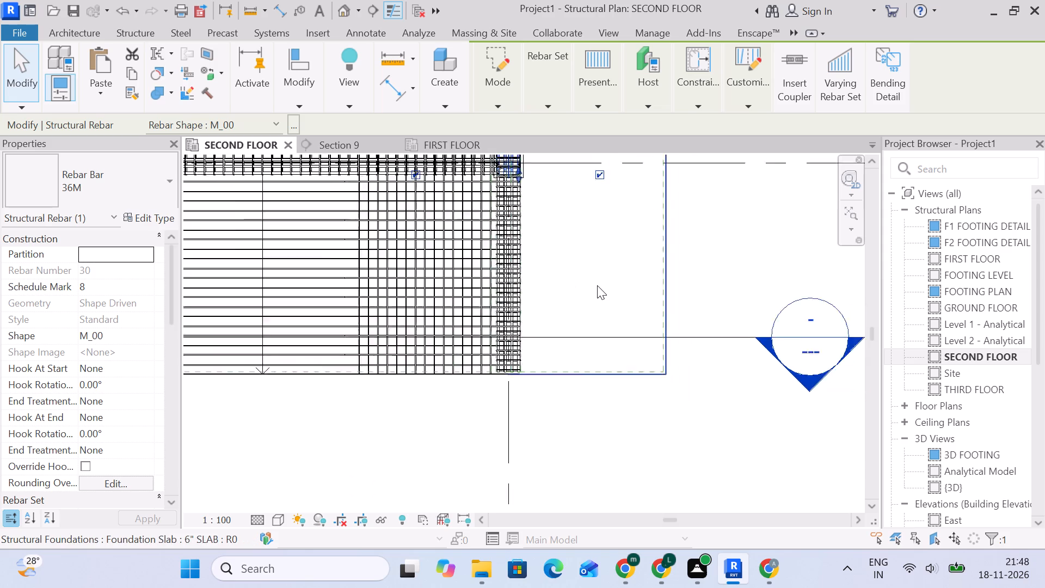
pyautogui.scroll(-3, 597, 285)
pyautogui.scroll(5, 553, 206)
pyautogui.moveTo(538, 222); pyautogui.dragTo(548, 353)
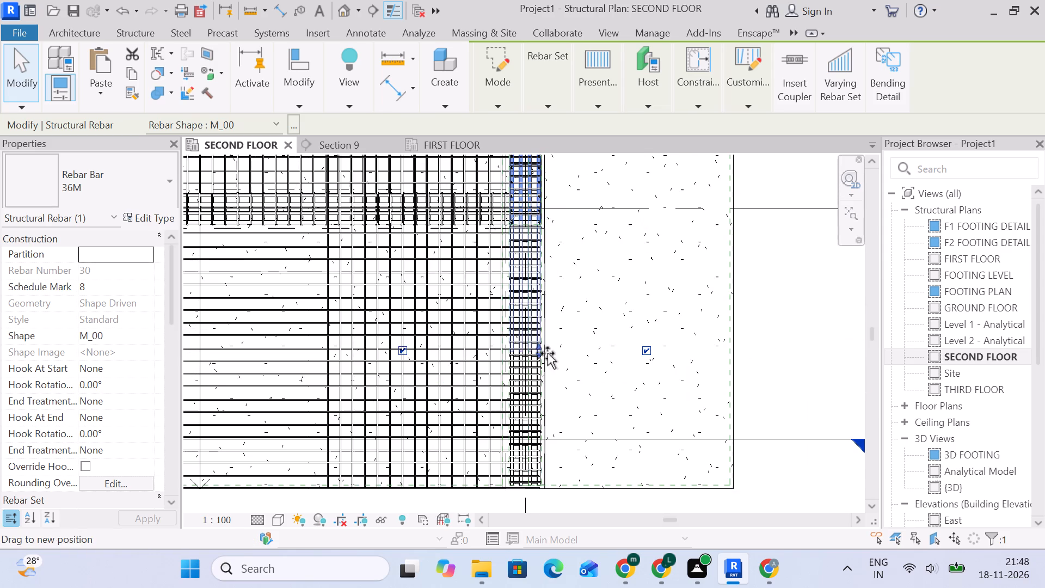
pyautogui.moveTo(548, 353); pyautogui.dragTo(548, 354)
pyautogui.moveTo(567, 402); pyautogui.dragTo(552, 289, button='middle')
pyautogui.scroll(4, 483, 225)
pyautogui.moveTo(555, 252); pyautogui.dragTo(552, 339)
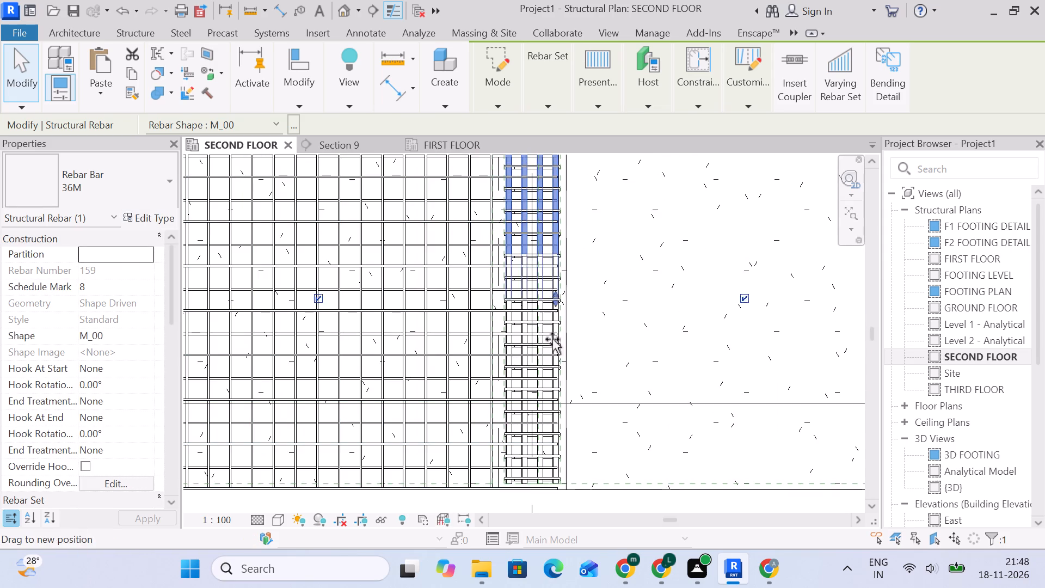
pyautogui.moveTo(552, 339); pyautogui.dragTo(552, 379)
pyautogui.scroll(4, 553, 425)
pyautogui.moveTo(563, 387); pyautogui.dragTo(563, 244, button='middle')
pyautogui.scroll(4, 563, 244)
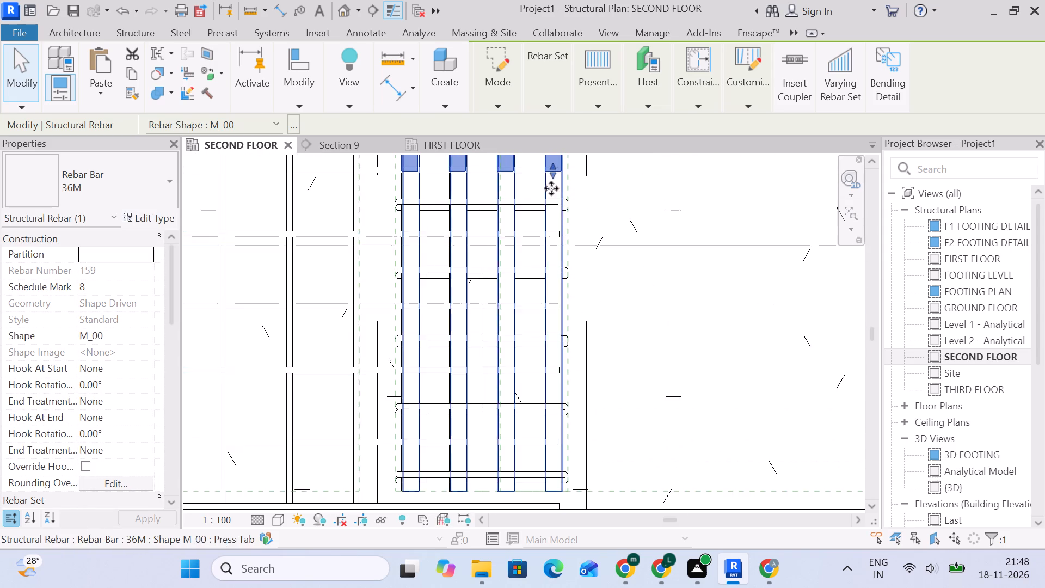
pyautogui.moveTo(551, 169); pyautogui.dragTo(560, 376)
pyautogui.scroll(2, 583, 431)
pyautogui.moveTo(618, 440); pyautogui.dragTo(674, 304, button='middle')
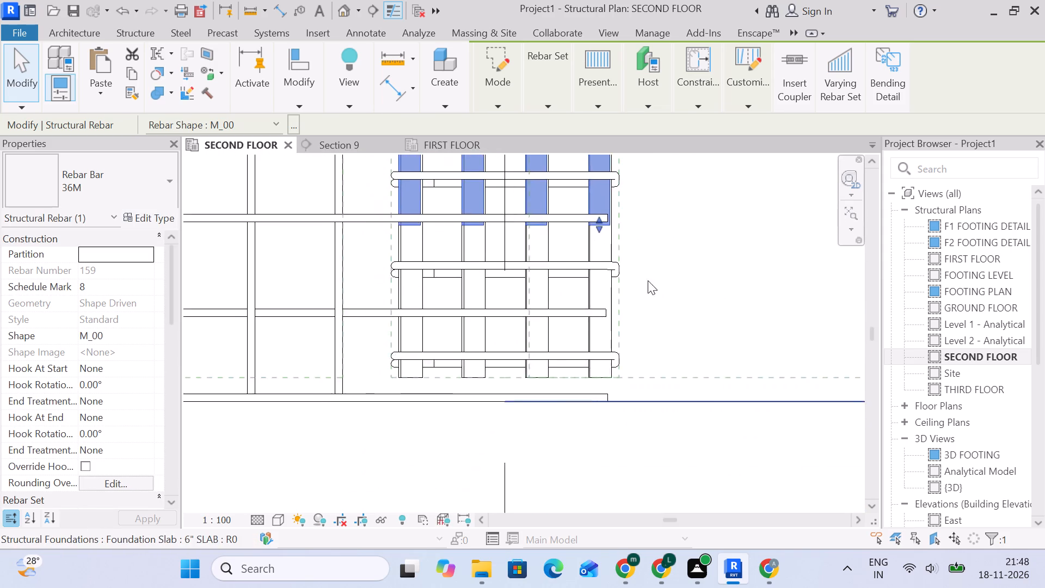
pyautogui.scroll(3, 632, 264)
pyautogui.moveTo(585, 204); pyautogui.dragTo(606, 434)
pyautogui.scroll(-16, 613, 429)
pyautogui.moveTo(604, 417); pyautogui.dragTo(525, 404, button='middle')
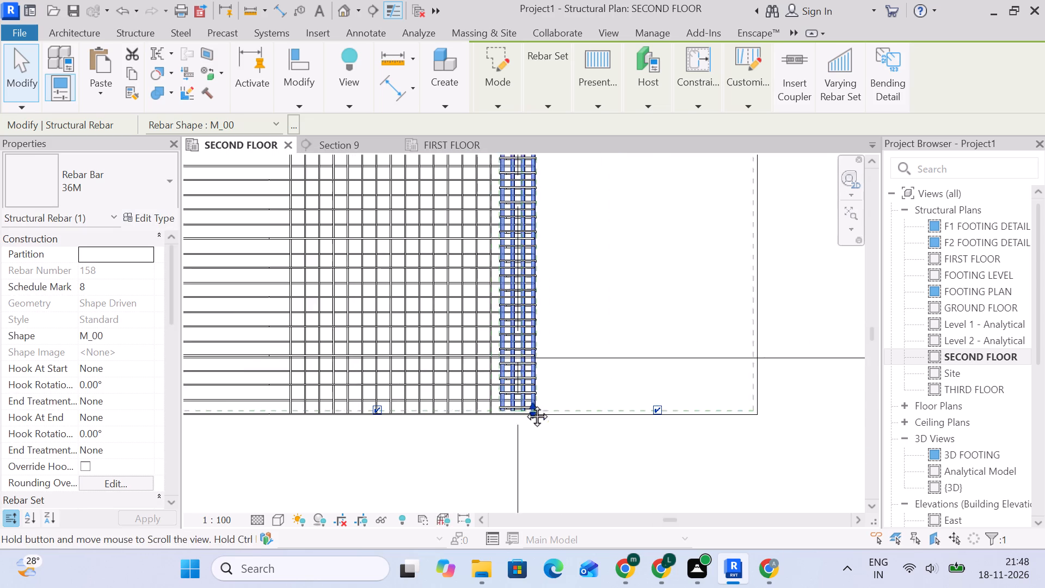
pyautogui.moveTo(525, 404); pyautogui.dragTo(524, 403, button='middle')
pyautogui.scroll(-6, 521, 391)
pyautogui.click(708, 303)
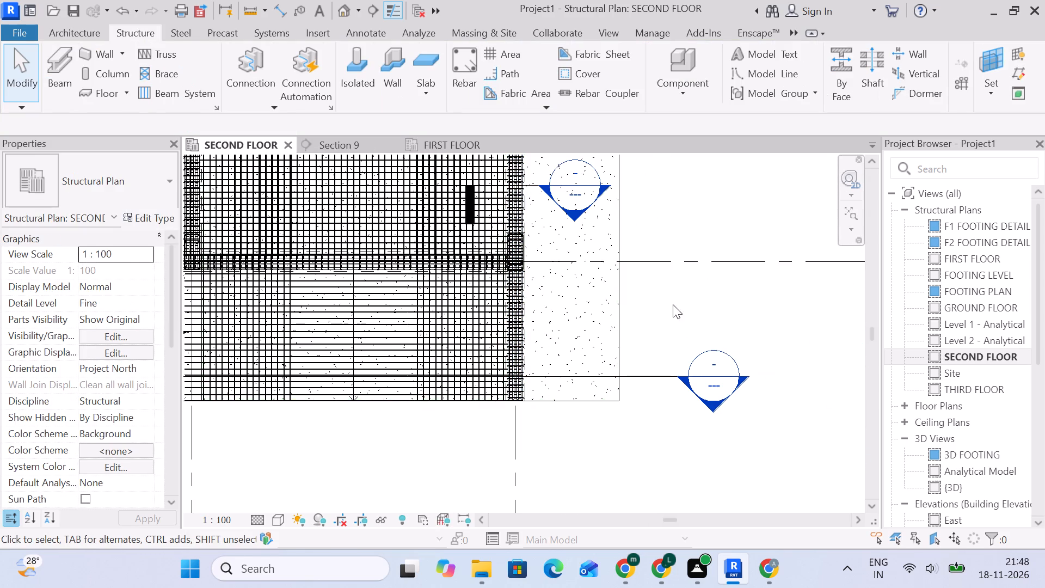
# Move the Section 9 mark on the SECOND FLOOR plan from the edge beam to the adjacent interior beam.
pyautogui.scroll(-4, 663, 303)
pyautogui.moveTo(663, 302); pyautogui.dragTo(687, 301, button='middle')
pyautogui.scroll(4, 415, 308)
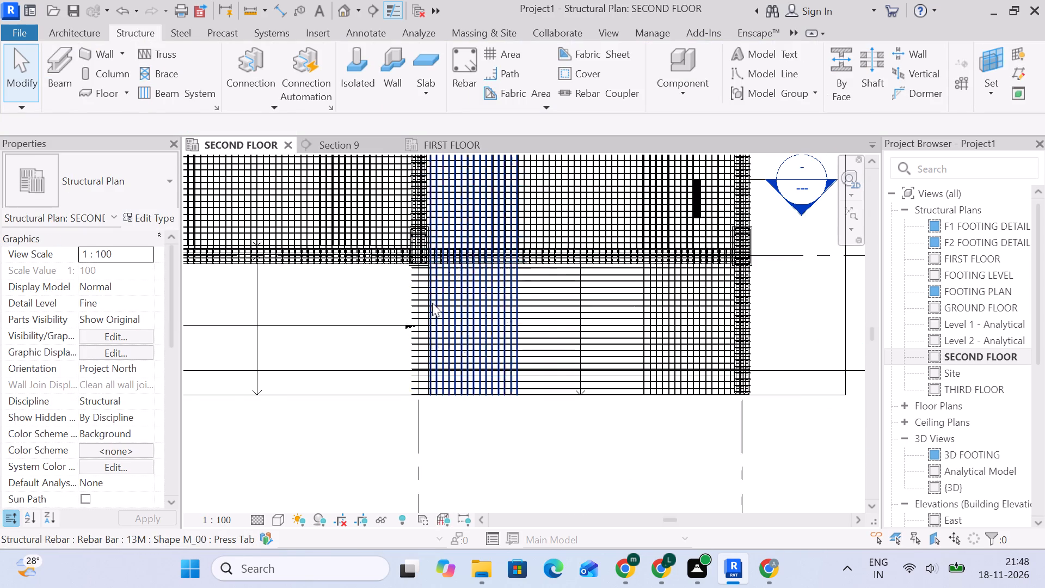
pyautogui.scroll(-4, 757, 183)
pyautogui.moveTo(758, 189); pyautogui.dragTo(770, 275, button='middle')
pyautogui.scroll(5, 770, 272)
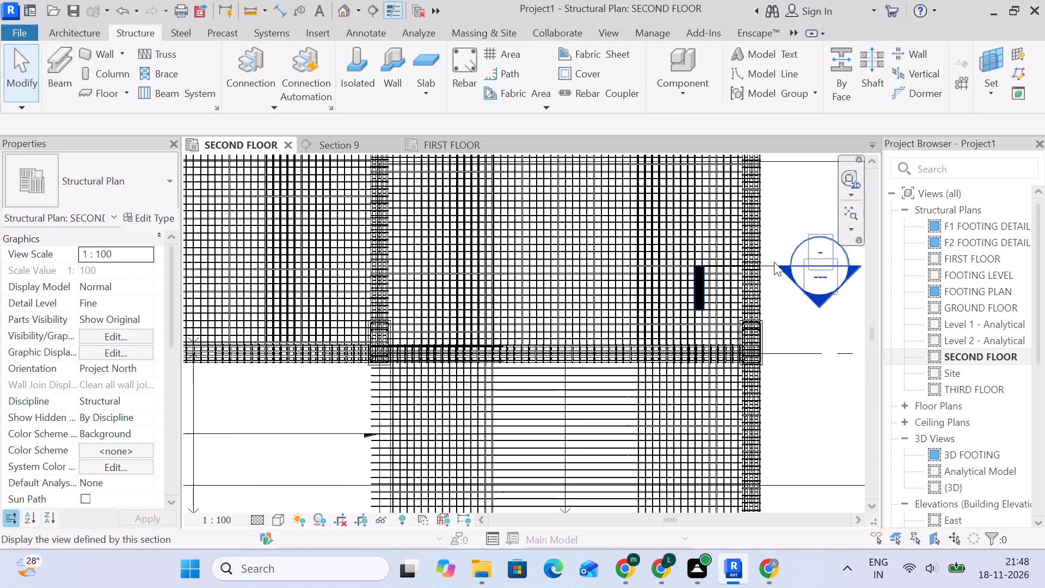
pyautogui.click(774, 262)
pyautogui.click(771, 265)
pyautogui.moveTo(769, 265); pyautogui.dragTo(705, 268)
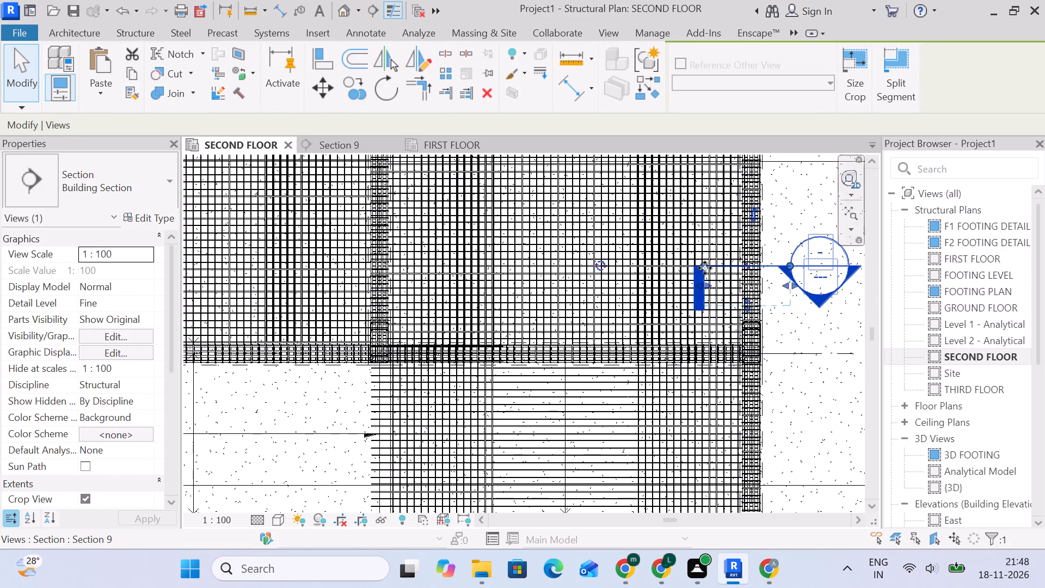
pyautogui.moveTo(705, 268); pyautogui.dragTo(400, 286)
# Select the adjacent interior beam's lowest 36M bar row in Section 9 and stretch it on the SECOND FLOOR plan to the slab edge.
pyautogui.scroll(-4, 491, 323)
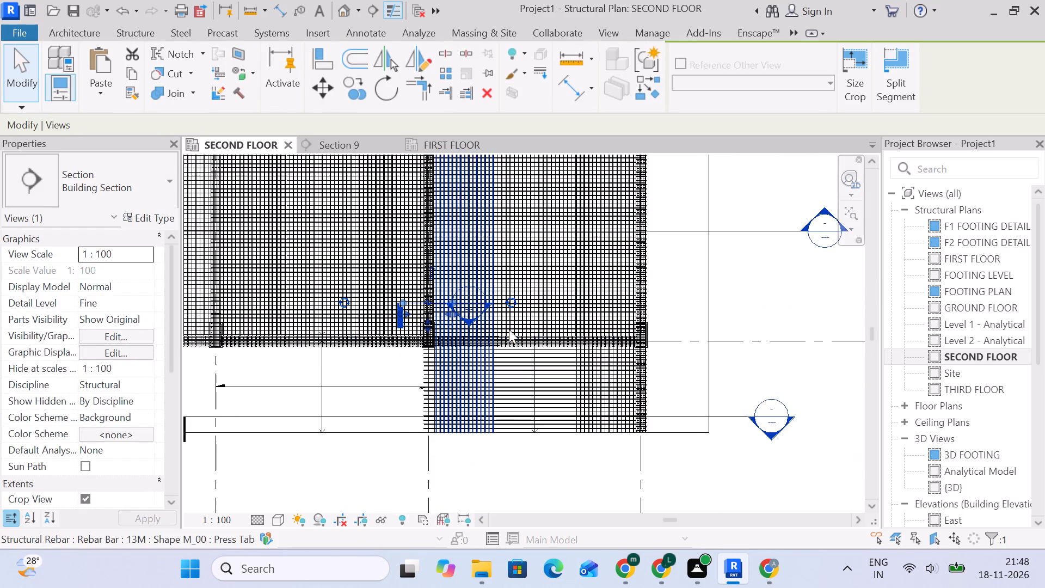
pyautogui.moveTo(509, 329); pyautogui.dragTo(562, 229, button='middle')
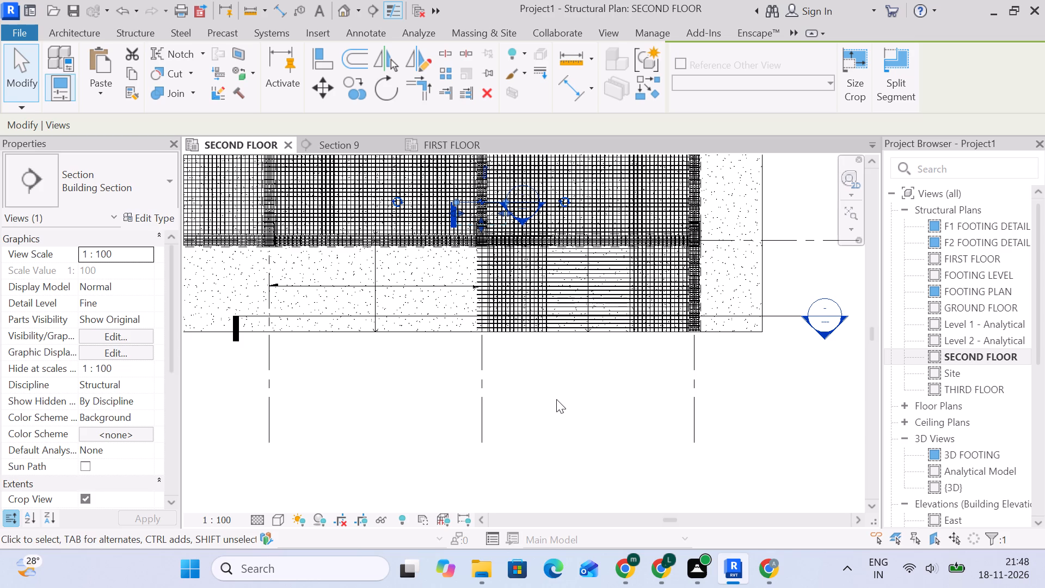
pyautogui.moveTo(556, 399); pyautogui.dragTo(518, 414, button='middle')
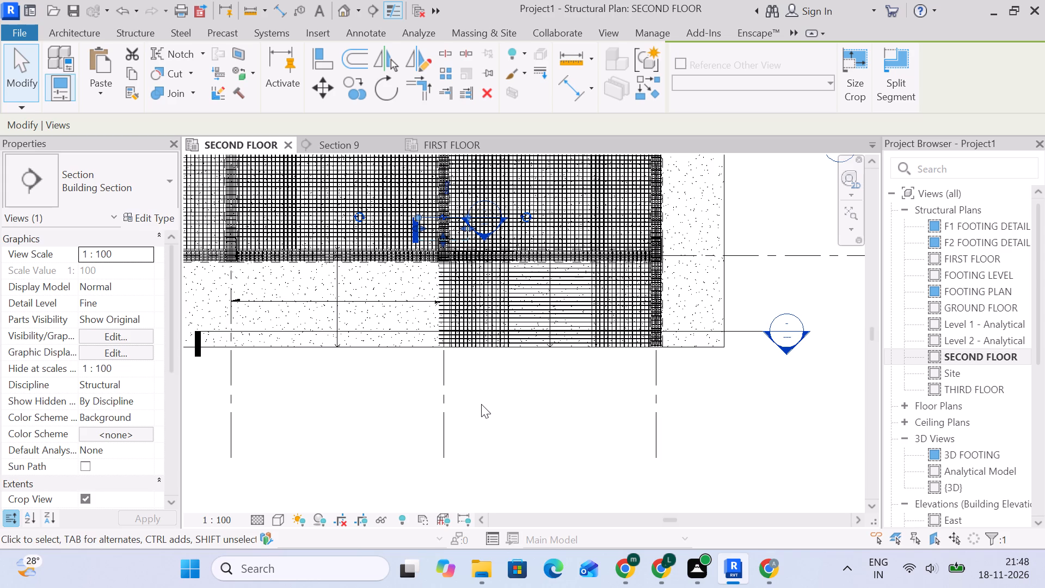
pyautogui.scroll(4, 448, 248)
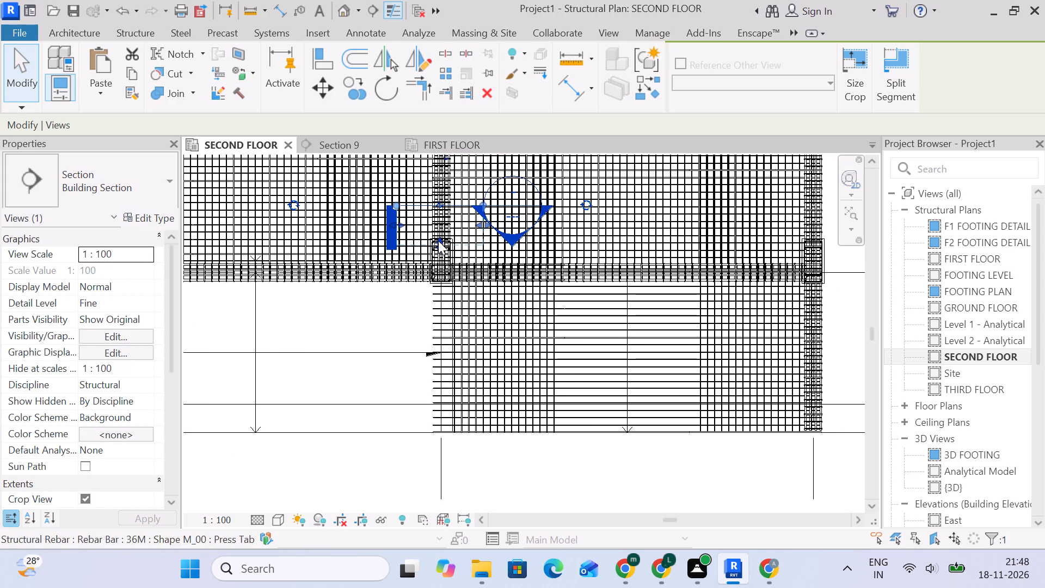
pyautogui.click(333, 148)
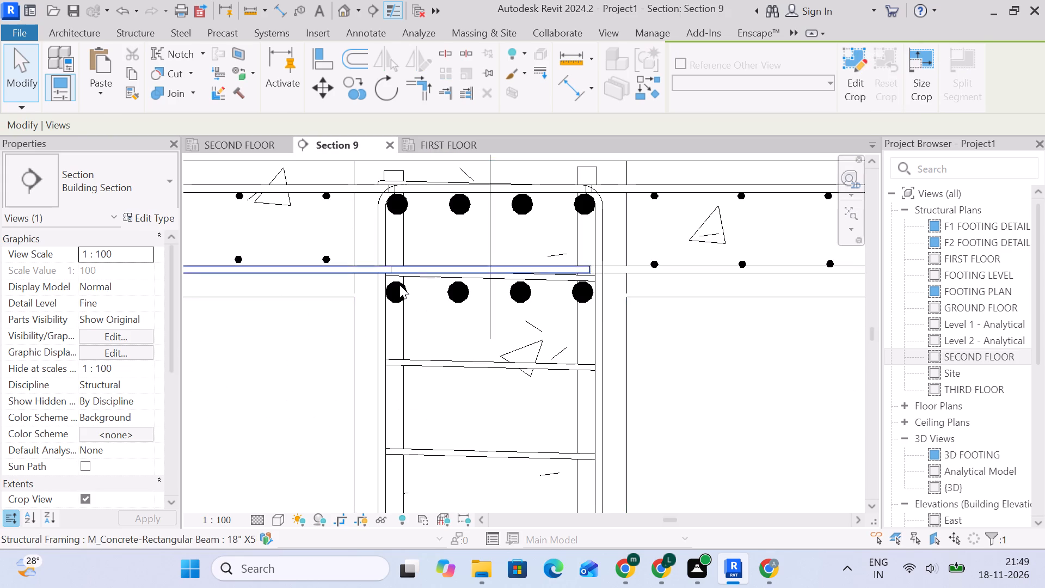
pyautogui.scroll(-5, 452, 336)
pyautogui.moveTo(581, 404); pyautogui.dragTo(550, 318, button='middle')
pyautogui.moveTo(512, 430); pyautogui.dragTo(514, 352, button='middle')
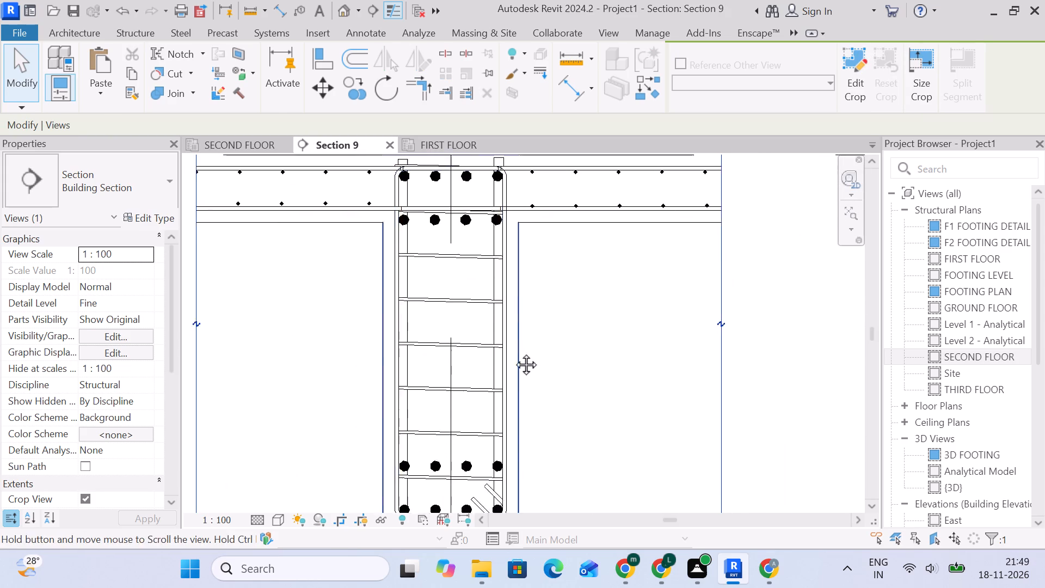
pyautogui.moveTo(514, 352); pyautogui.dragTo(514, 298, button='middle')
pyautogui.moveTo(515, 408); pyautogui.dragTo(528, 354, button='middle')
pyautogui.scroll(4, 442, 356)
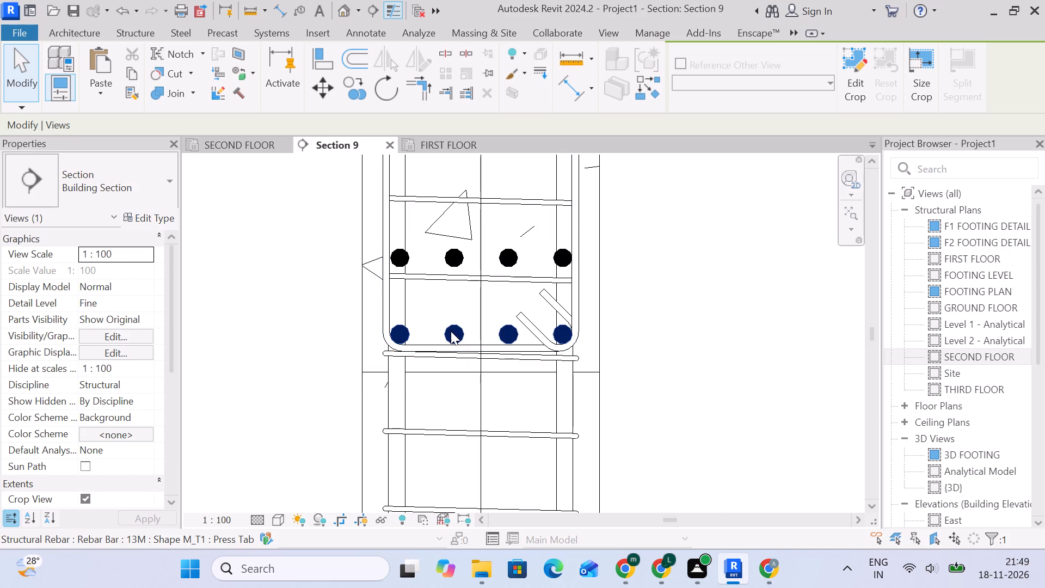
pyautogui.click(451, 331)
pyautogui.click(235, 147)
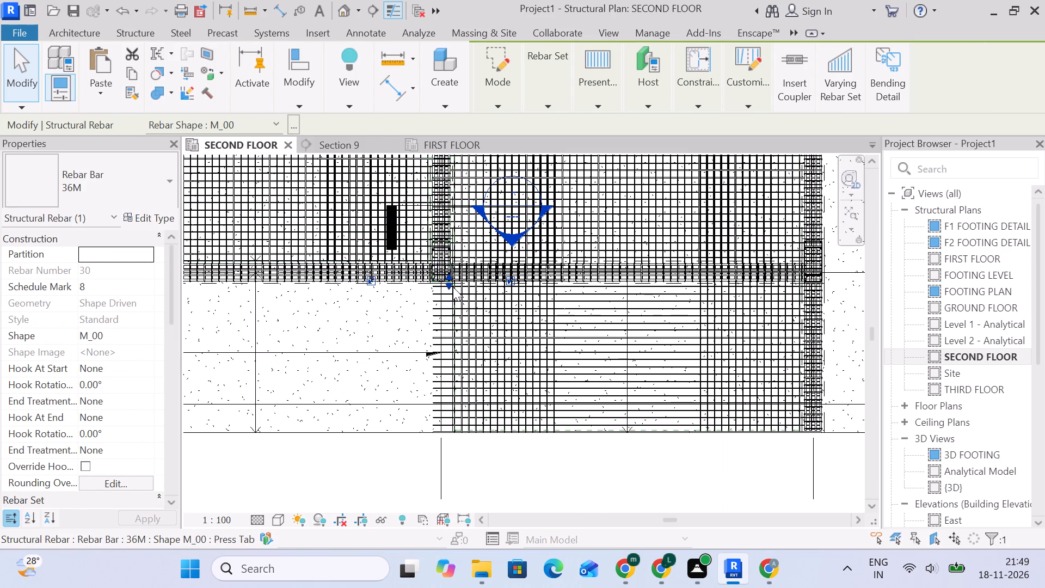
pyautogui.scroll(5, 453, 287)
pyautogui.moveTo(441, 276); pyautogui.dragTo(443, 436)
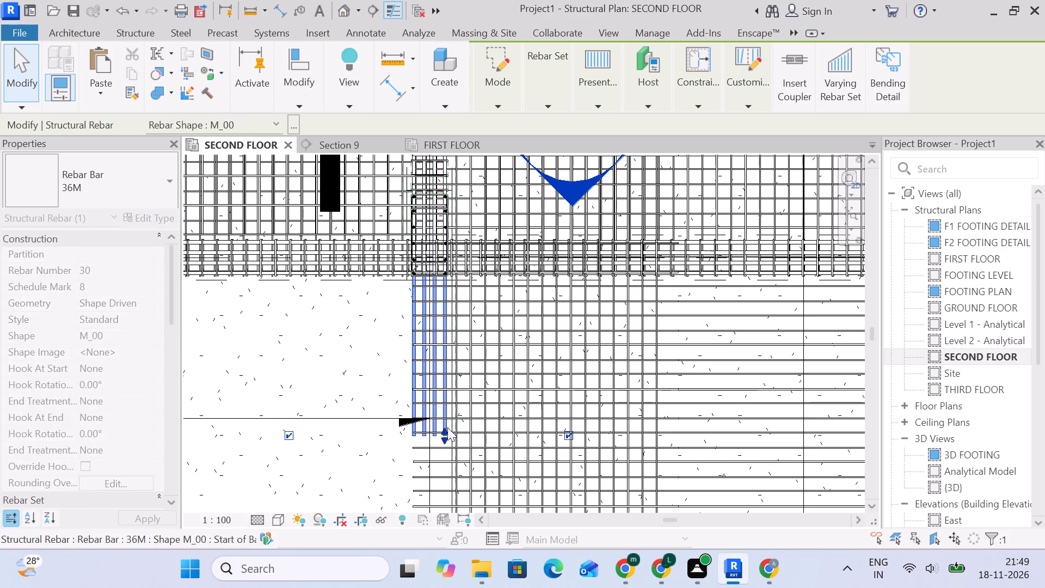
pyautogui.moveTo(462, 412); pyautogui.dragTo(485, 241, button='middle')
pyautogui.moveTo(468, 260); pyautogui.dragTo(470, 401)
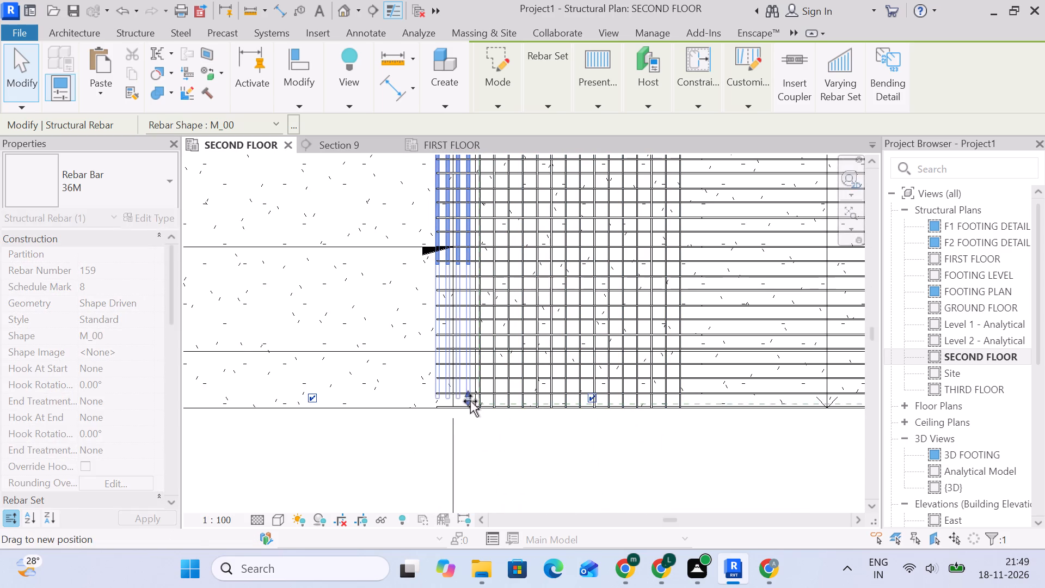
pyautogui.moveTo(470, 401); pyautogui.dragTo(470, 404)
pyautogui.scroll(13, 462, 408)
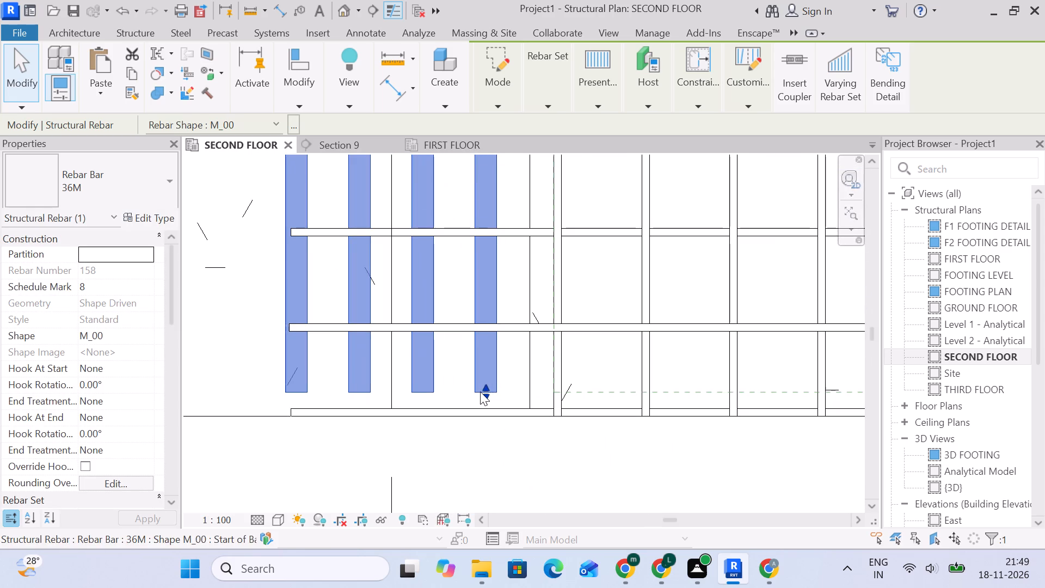
pyautogui.click(480, 391)
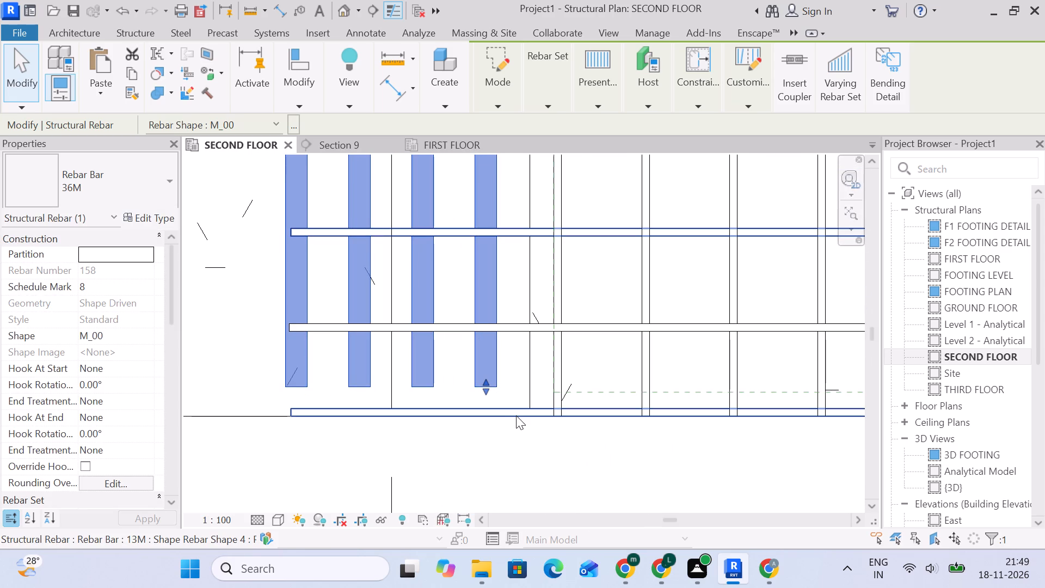
pyautogui.scroll(-5, 532, 431)
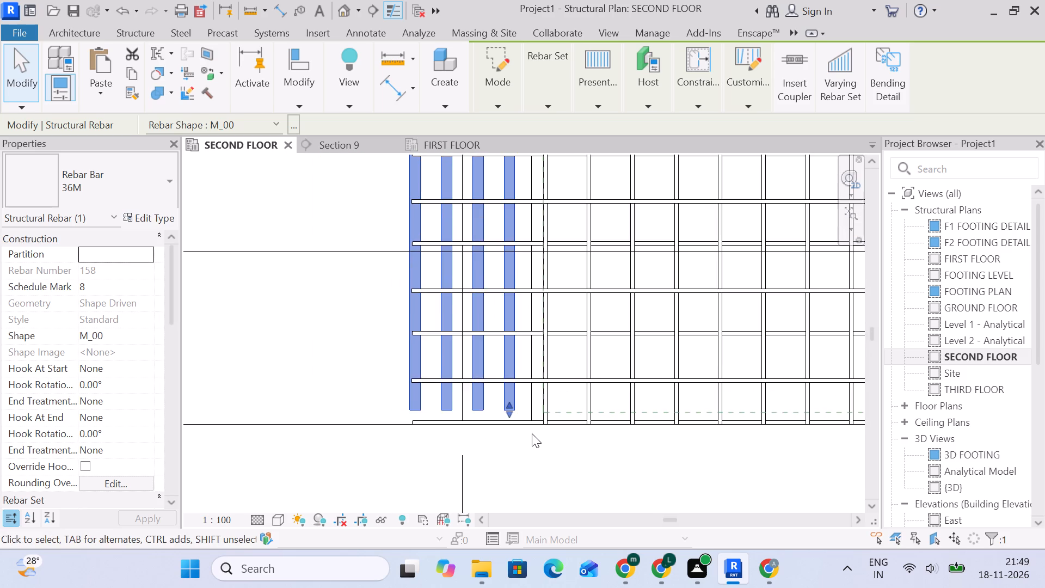
pyautogui.scroll(-4, 533, 439)
pyautogui.scroll(-4, 607, 482)
pyautogui.moveTo(604, 474); pyautogui.dragTo(542, 371, button='middle')
pyautogui.click(571, 391)
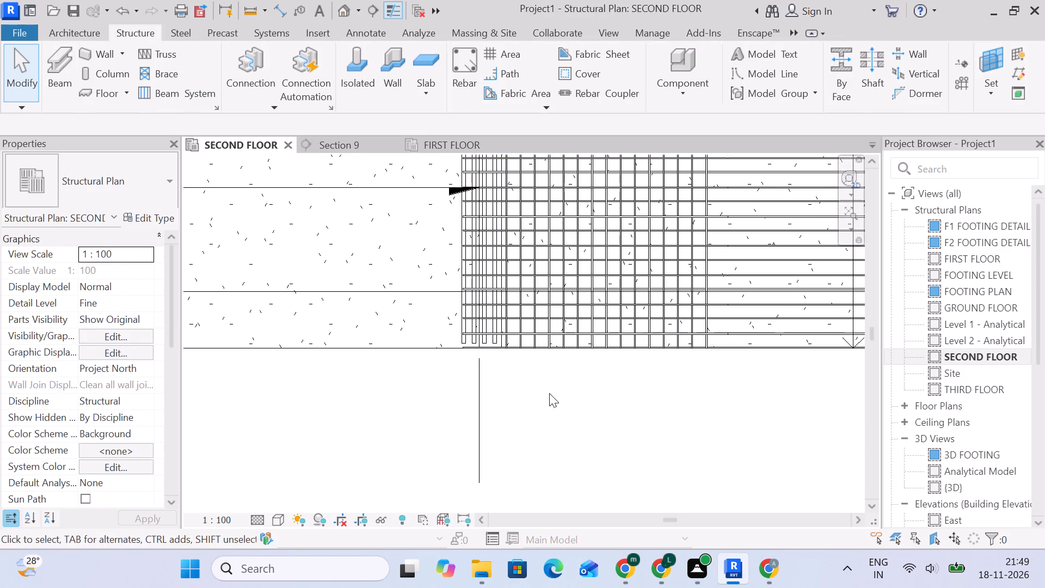
# Delete the four unreinforced 6" SLAB panels beyond grid 1, from the interior beam across to grid A.
pyautogui.click(414, 353)
pyautogui.scroll(-4, 415, 353)
pyautogui.moveTo(421, 356); pyautogui.dragTo(479, 421, button='middle')
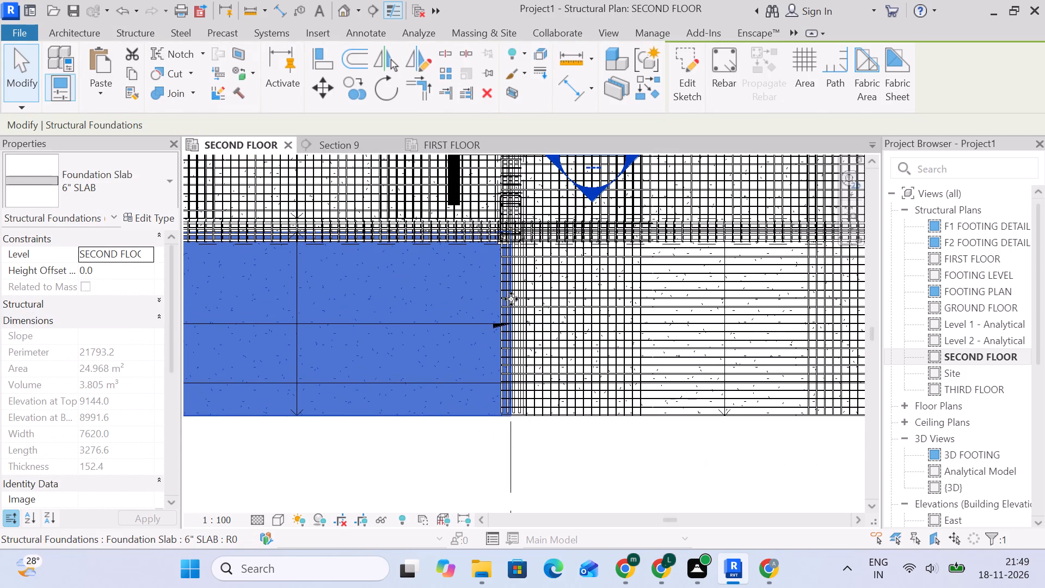
pyautogui.press('Delete')
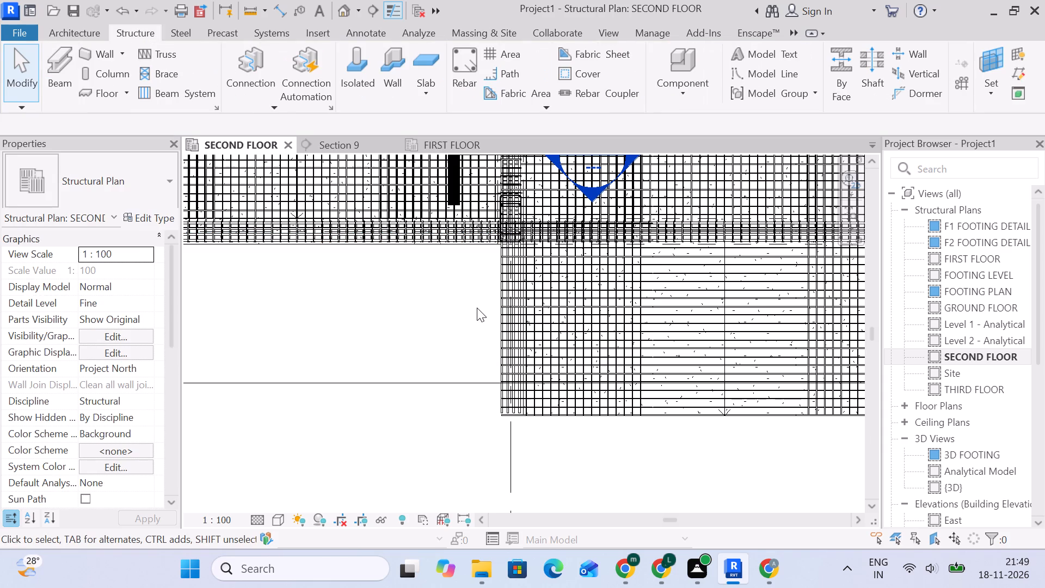
pyautogui.scroll(-4, 453, 297)
pyautogui.moveTo(453, 297); pyautogui.dragTo(565, 303, button='middle')
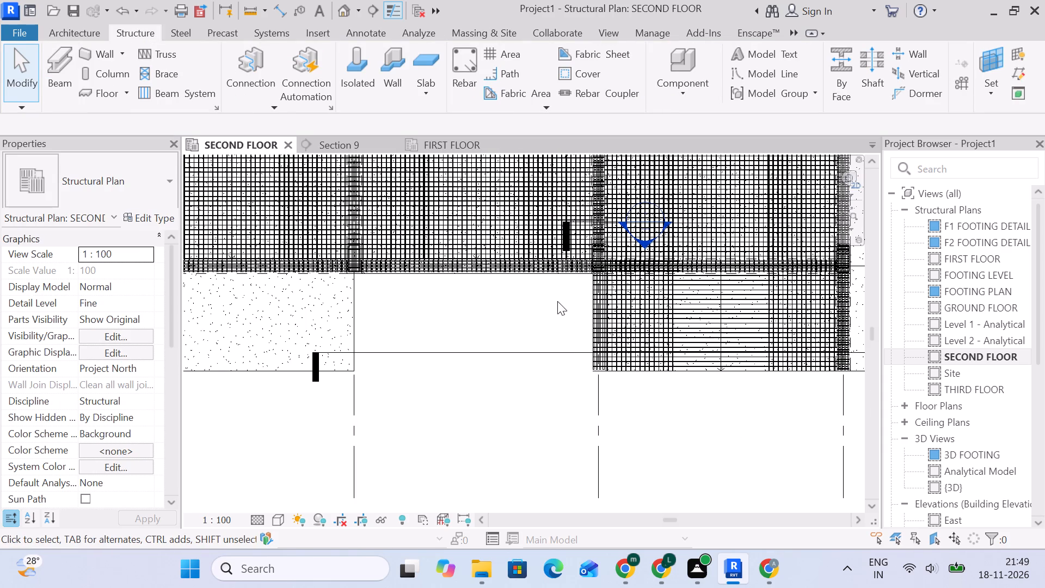
pyautogui.click(331, 297)
pyautogui.press('Delete')
pyautogui.scroll(-3, 363, 308)
pyautogui.moveTo(376, 311); pyautogui.dragTo(619, 311, button='middle')
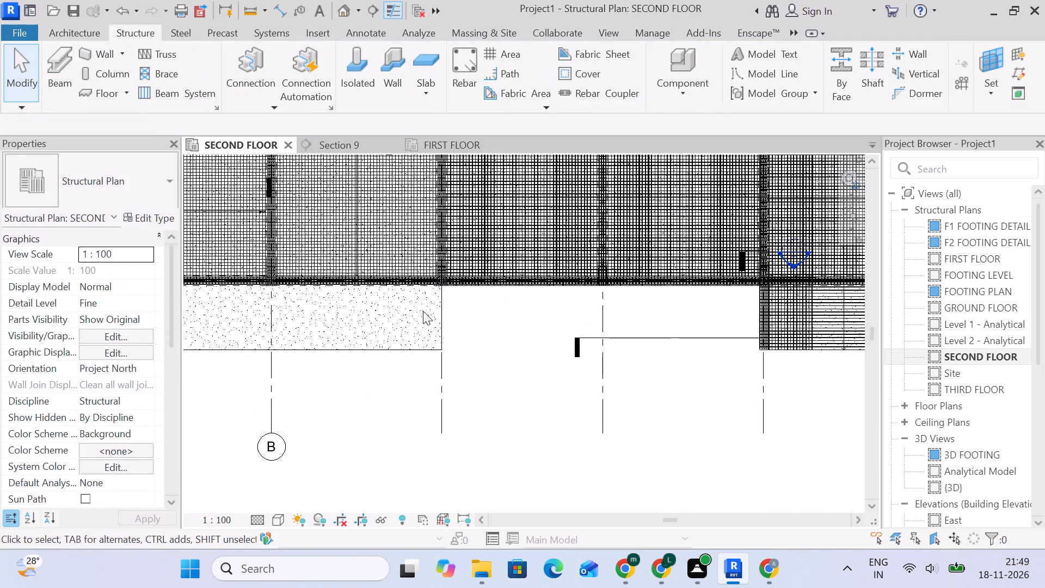
pyautogui.click(322, 321)
pyautogui.scroll(-5, 347, 320)
pyautogui.moveTo(354, 320); pyautogui.dragTo(493, 307, button='middle')
pyautogui.press('Delete')
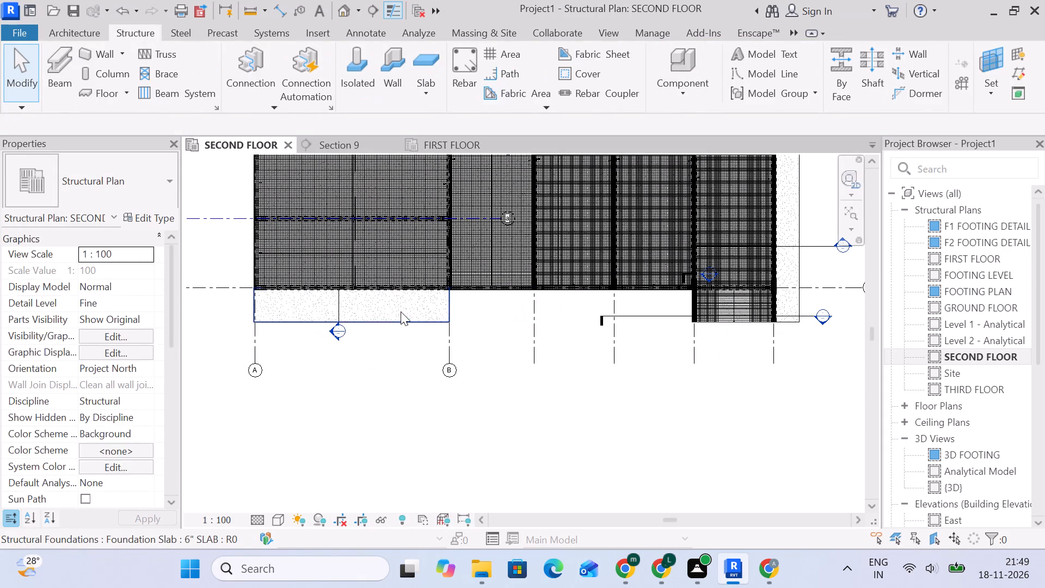
pyautogui.click(401, 311)
pyautogui.press('Delete')
# Select the interior 18" X50" beam in Section 9 and extend its end past grid 1 on the SECOND FLOOR plan toward the slab edge.
pyautogui.moveTo(494, 316); pyautogui.dragTo(381, 316, button='middle')
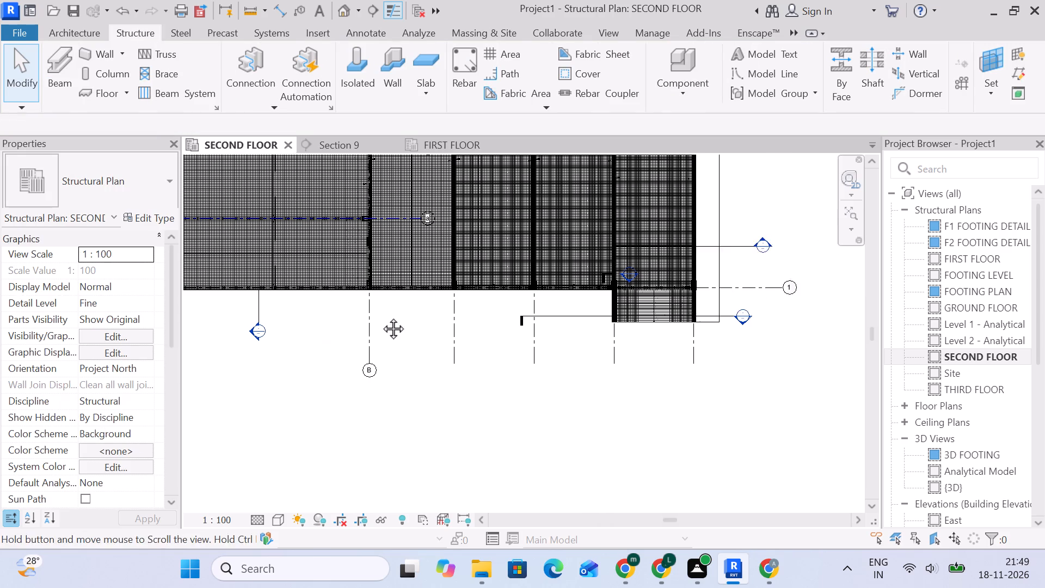
pyautogui.moveTo(381, 316); pyautogui.dragTo(380, 316, button='middle')
pyautogui.scroll(12, 505, 278)
pyautogui.moveTo(495, 326); pyautogui.dragTo(499, 259, button='middle')
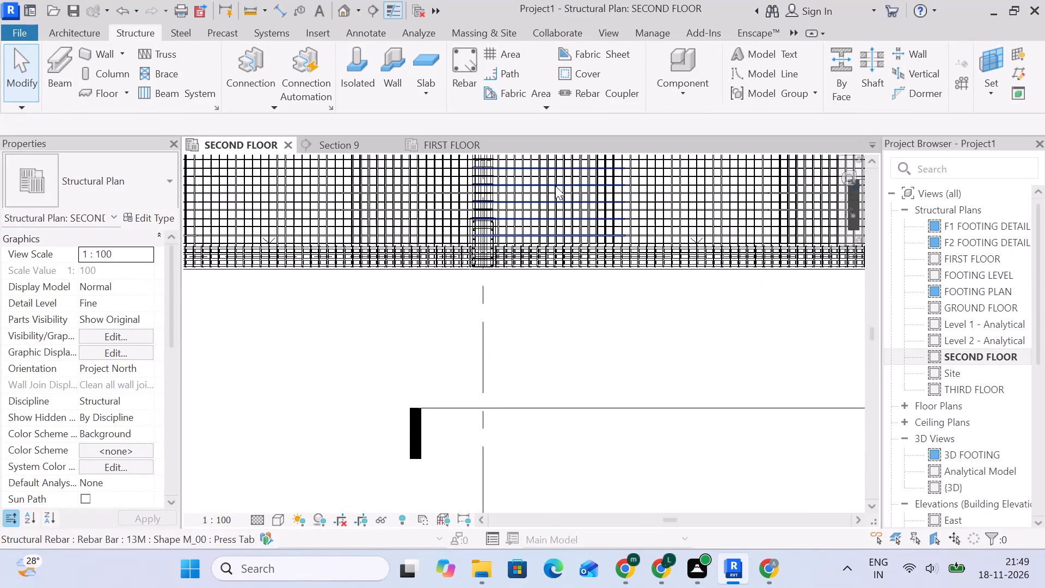
pyautogui.click(360, 146)
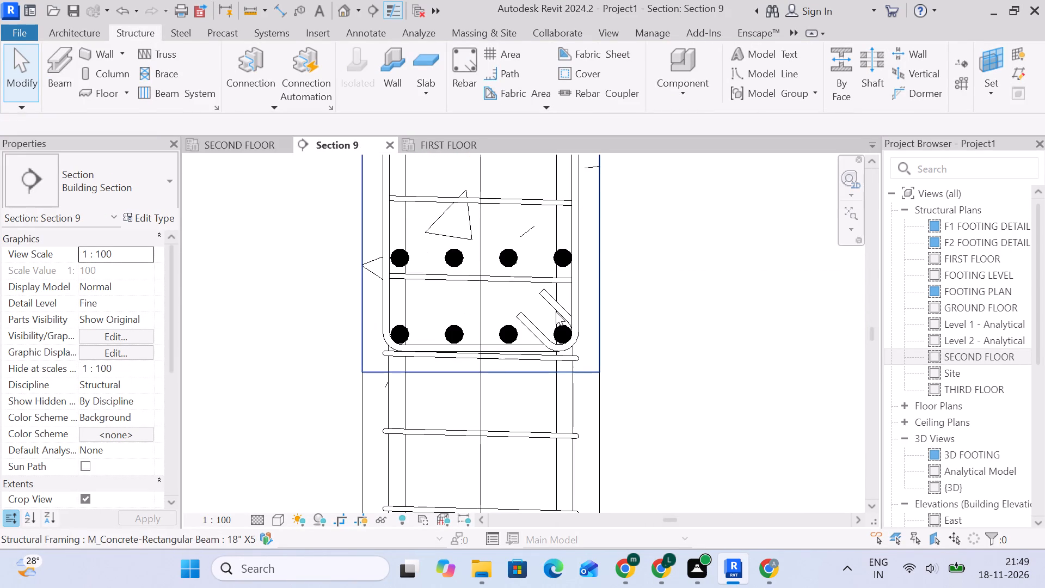
pyautogui.click(532, 294)
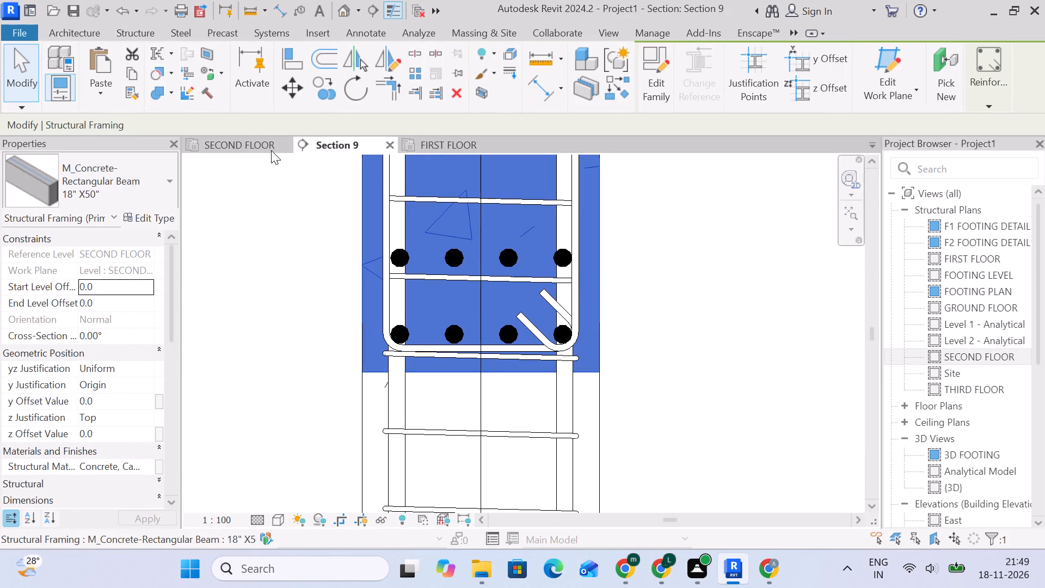
pyautogui.click(247, 144)
pyautogui.scroll(-5, 445, 240)
pyautogui.moveTo(453, 255); pyautogui.dragTo(463, 369, button='middle')
pyautogui.scroll(1, 476, 340)
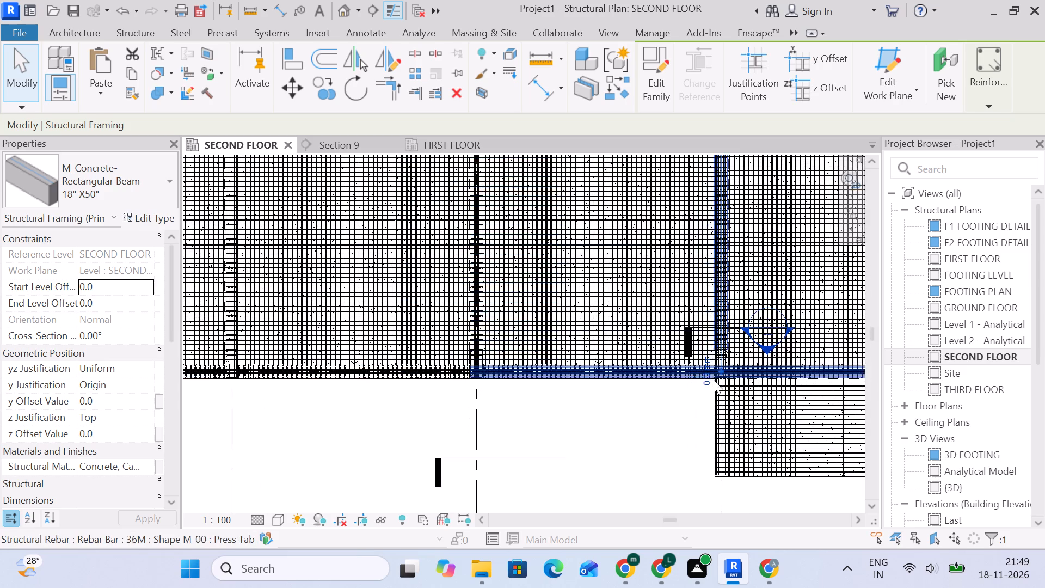
pyautogui.moveTo(717, 381); pyautogui.dragTo(495, 331, button='middle')
pyautogui.scroll(8, 509, 316)
pyautogui.moveTo(596, 383); pyautogui.dragTo(618, 242, button='middle')
pyautogui.scroll(-1, 618, 240)
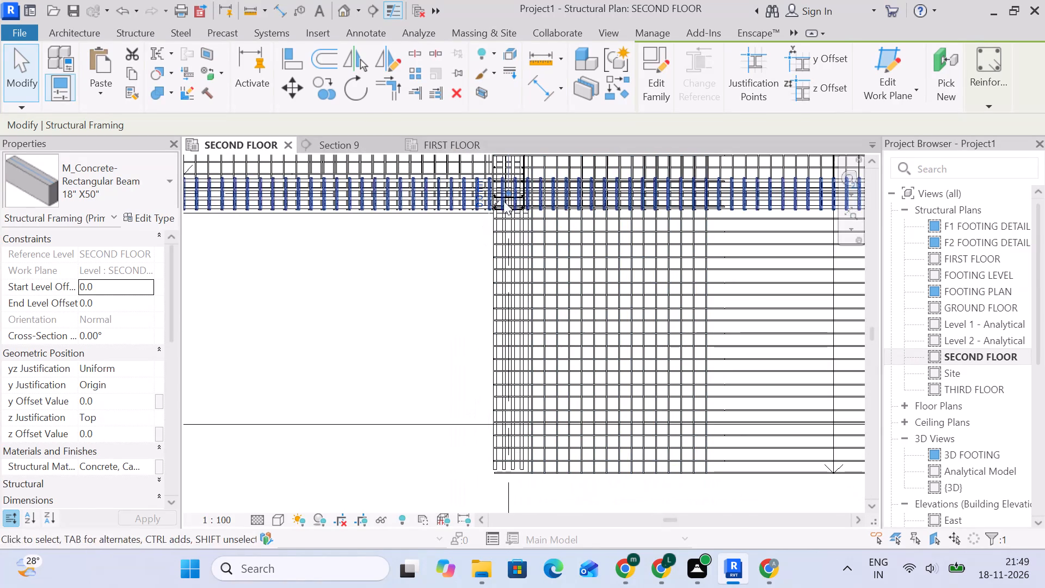
pyautogui.moveTo(506, 194); pyautogui.dragTo(507, 292)
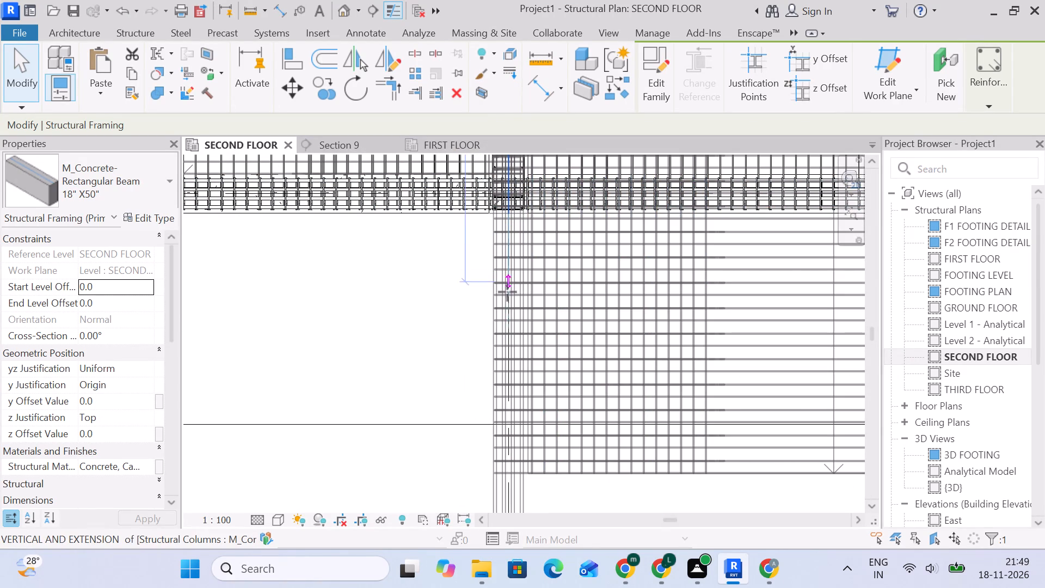
pyautogui.moveTo(507, 292); pyautogui.dragTo(507, 461)
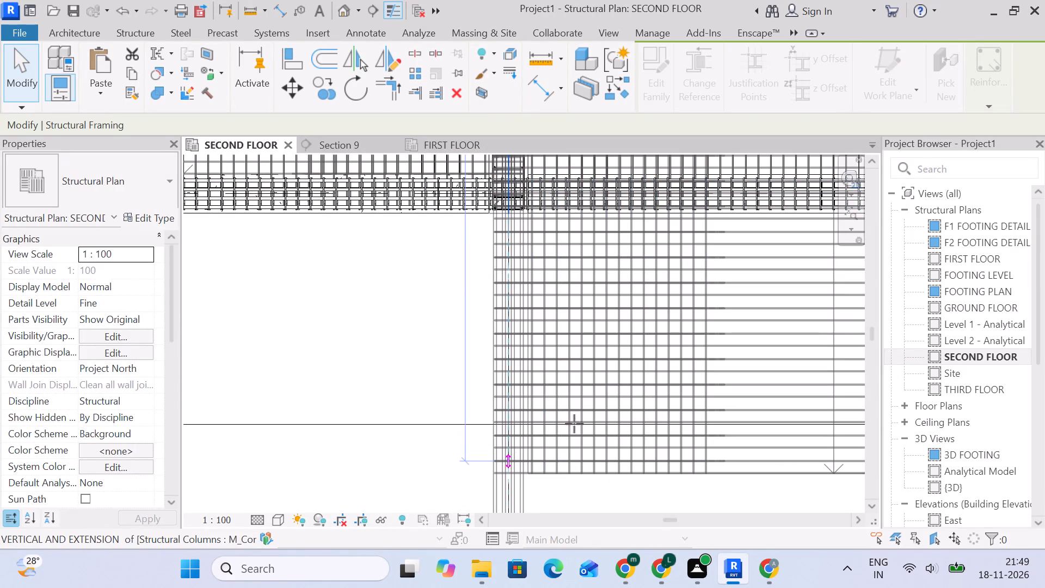
# Adjust the interior beam's extended end in small moves until it lies just beyond the slab's outermost bar.
pyautogui.moveTo(573, 420); pyautogui.dragTo(591, 223, button='middle')
pyautogui.scroll(-5, 557, 269)
pyautogui.scroll(4, 568, 297)
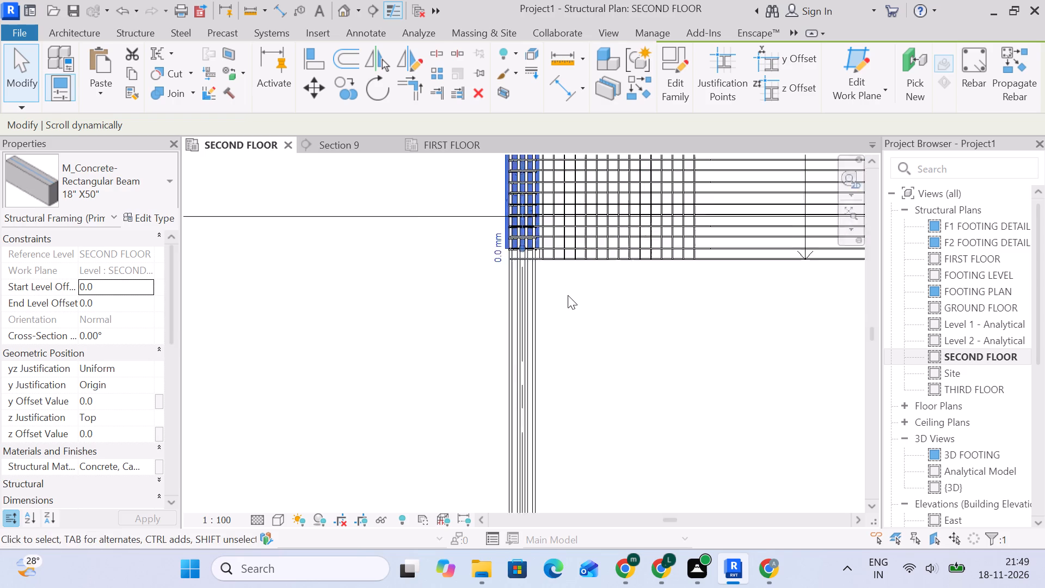
pyautogui.scroll(1, 568, 295)
pyautogui.scroll(6, 512, 246)
pyautogui.moveTo(518, 235); pyautogui.dragTo(519, 240)
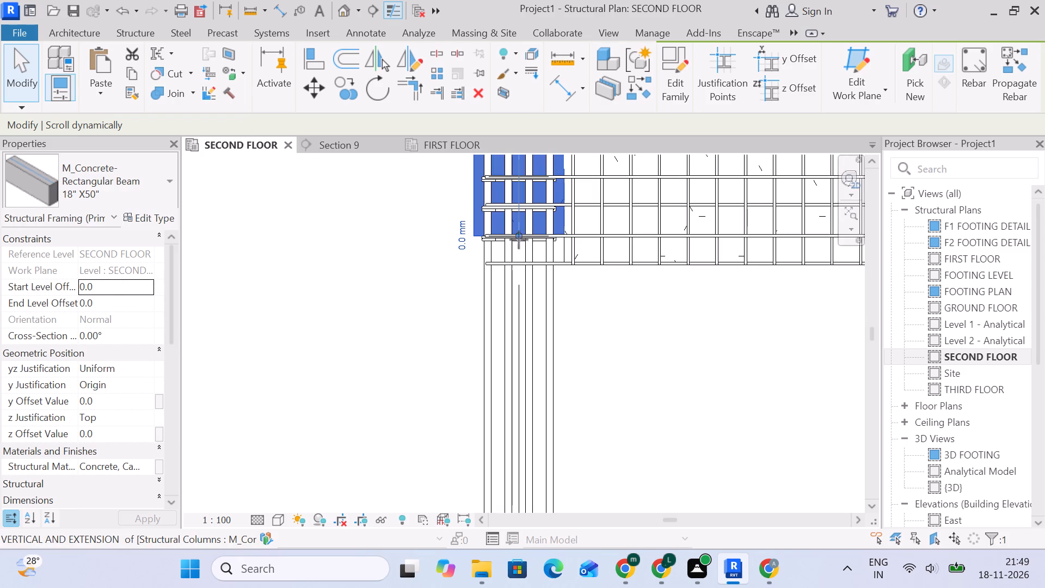
pyautogui.moveTo(519, 240); pyautogui.dragTo(520, 264)
pyautogui.scroll(5, 525, 267)
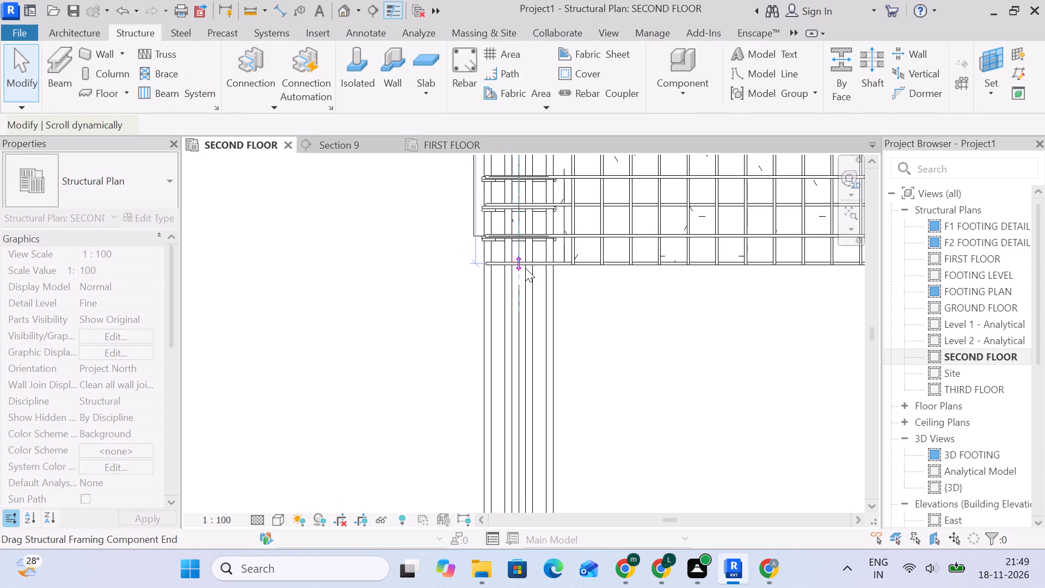
pyautogui.scroll(4, 518, 264)
pyautogui.moveTo(507, 258); pyautogui.dragTo(507, 267)
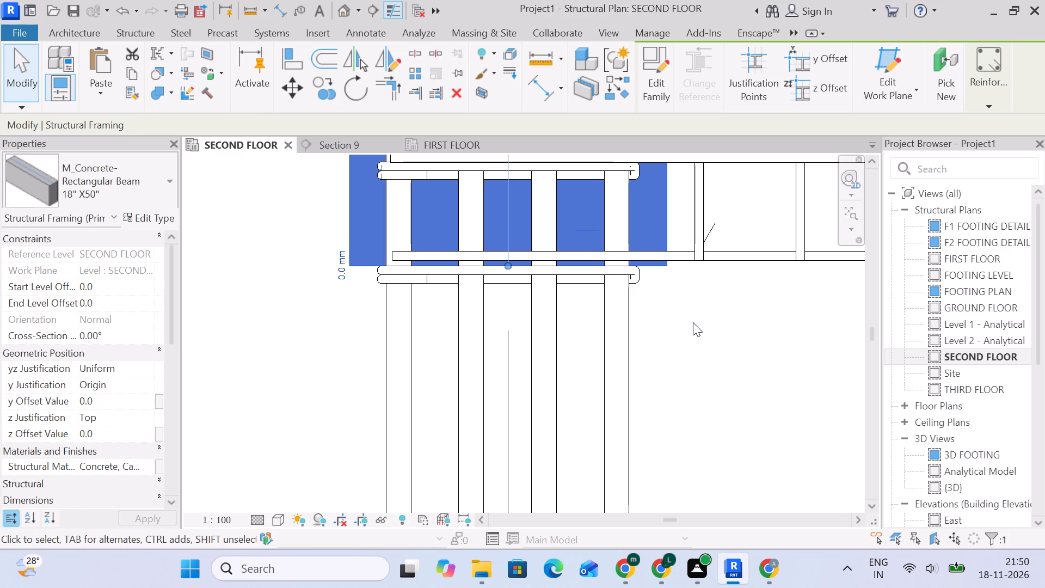
pyautogui.moveTo(510, 265); pyautogui.dragTo(509, 268)
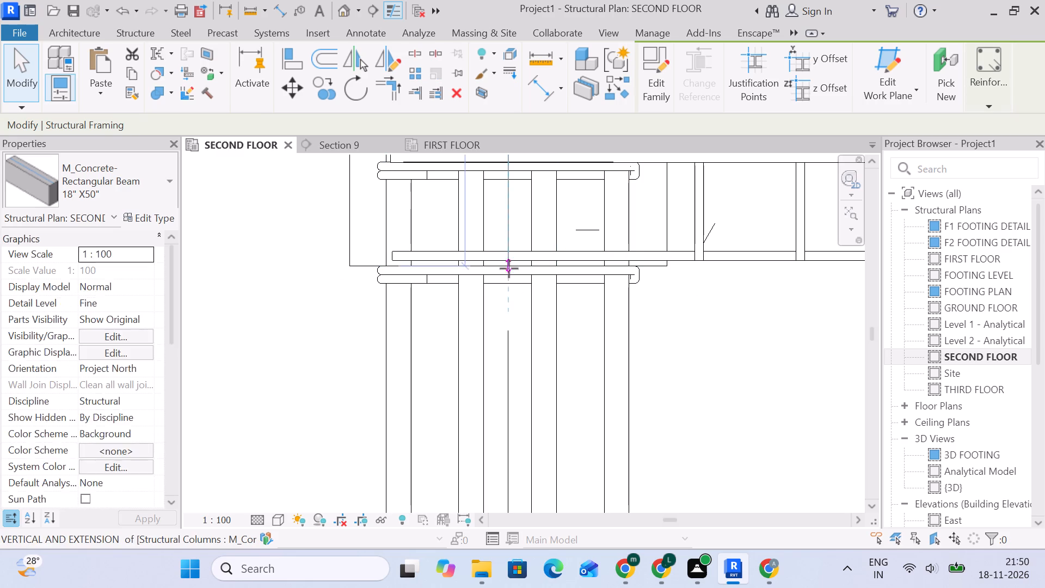
pyautogui.moveTo(509, 268); pyautogui.dragTo(507, 281)
pyautogui.click(675, 323)
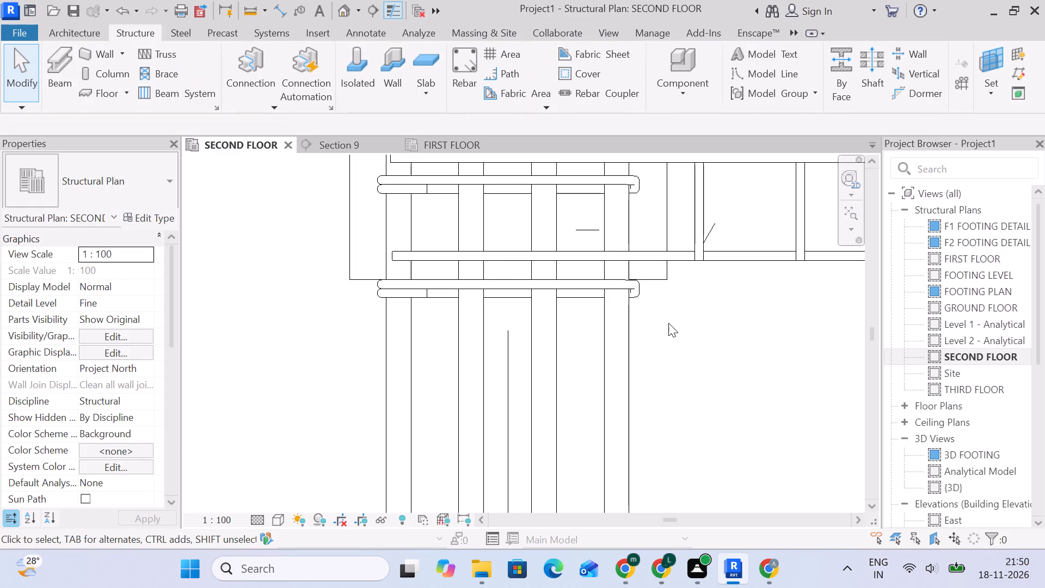
# Pull the outer end of the interior beam's stirrup set back inside the beam end.
pyautogui.click(606, 286)
pyautogui.moveTo(507, 283); pyautogui.dragTo(508, 244)
pyautogui.click(726, 344)
# Select the interior beam's 36M longitudinal bars and pull their overshooting outer ends back toward the slab edge.
pyautogui.scroll(-5, 720, 340)
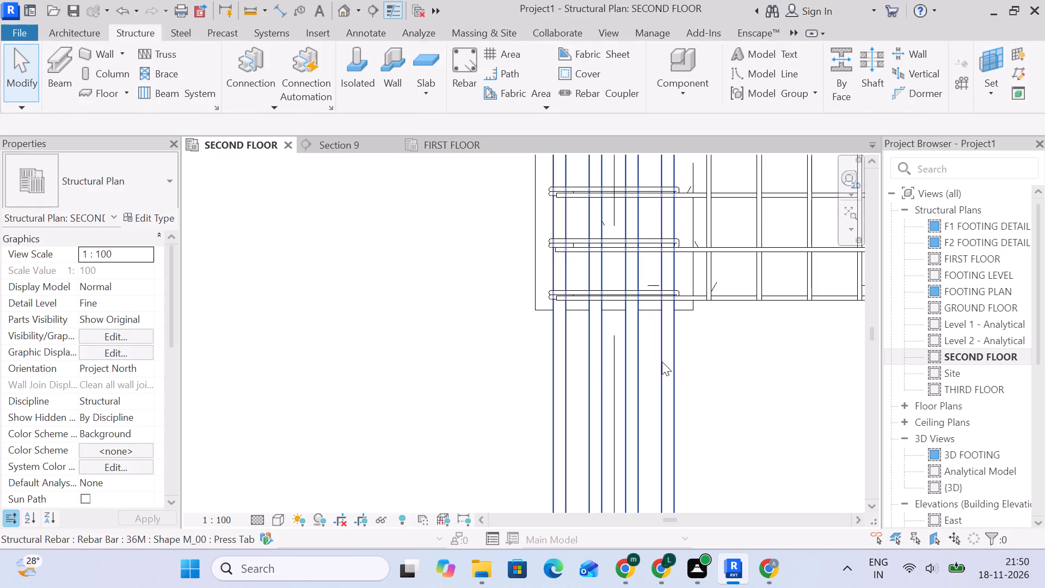
pyautogui.click(662, 362)
pyautogui.scroll(-6, 682, 370)
pyautogui.moveTo(755, 399); pyautogui.dragTo(582, 292, button='middle')
pyautogui.scroll(1, 581, 288)
pyautogui.scroll(-11, 581, 287)
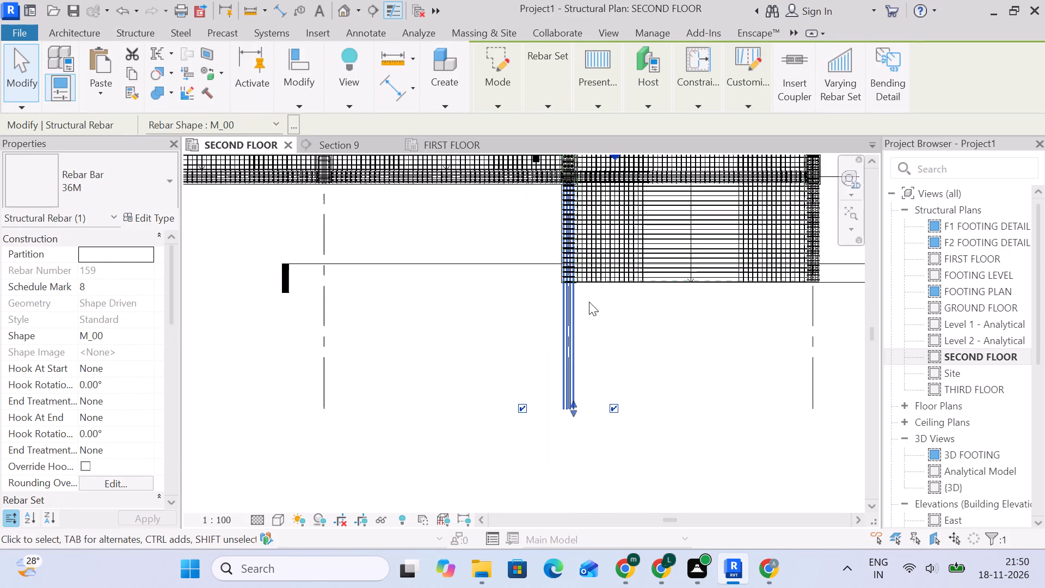
pyautogui.scroll(-6, 589, 302)
pyautogui.scroll(4, 580, 373)
pyautogui.scroll(-5, 598, 347)
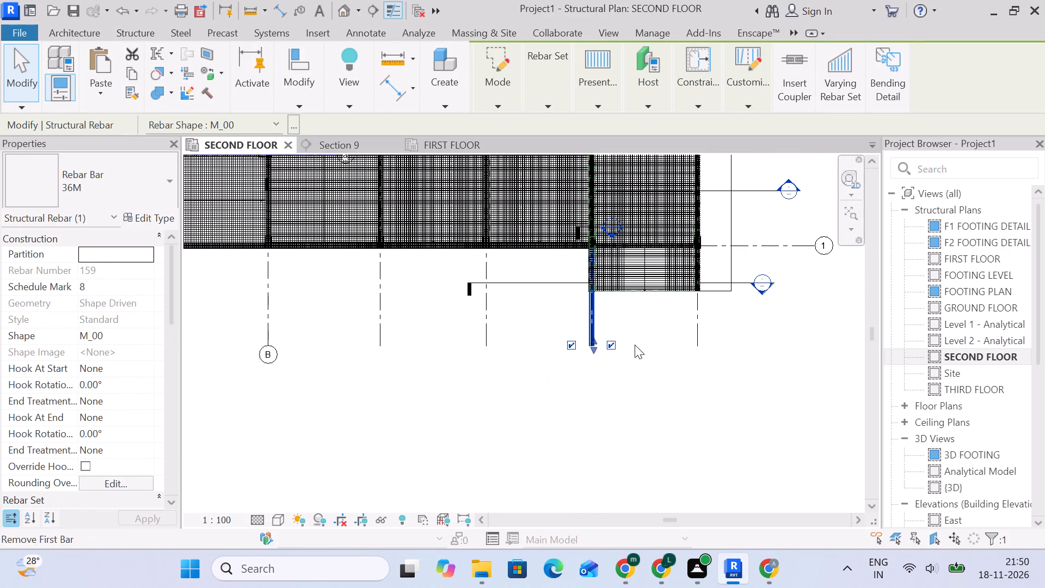
pyautogui.scroll(1, 709, 339)
pyautogui.moveTo(709, 339); pyautogui.dragTo(681, 503, button='middle')
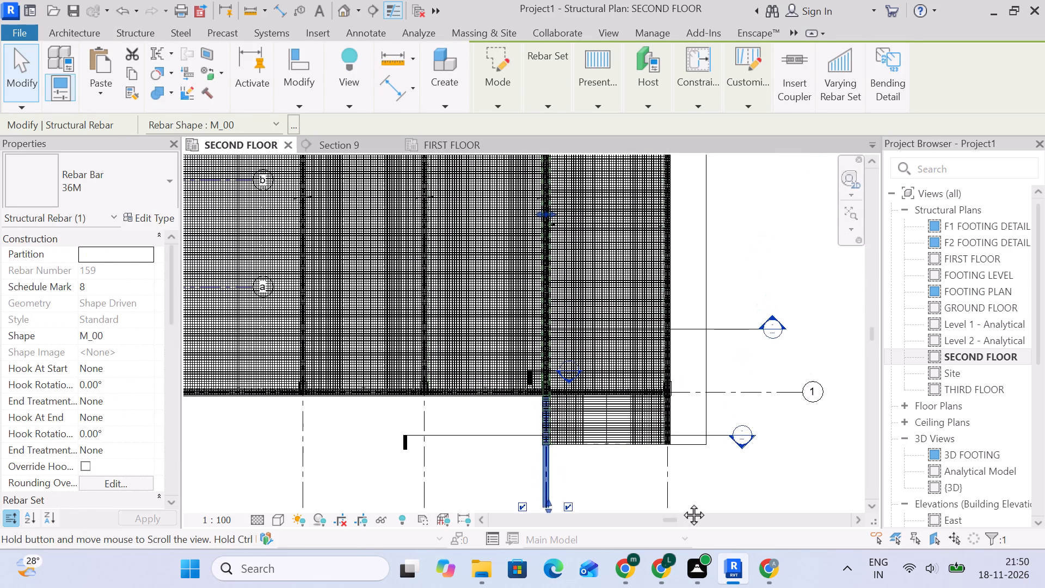
pyautogui.moveTo(681, 503); pyautogui.dragTo(692, 587, button='middle')
pyautogui.moveTo(694, 372); pyautogui.dragTo(703, 540, button='middle')
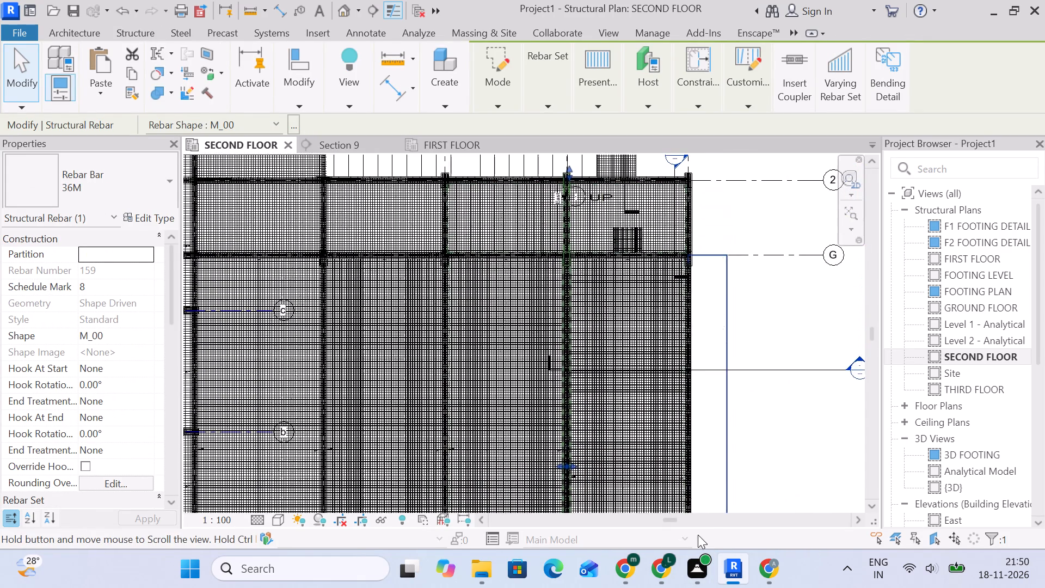
pyautogui.moveTo(723, 344); pyautogui.dragTo(730, 195, button='middle')
pyautogui.moveTo(776, 359); pyautogui.dragTo(744, 186, button='middle')
pyautogui.scroll(1, 741, 176)
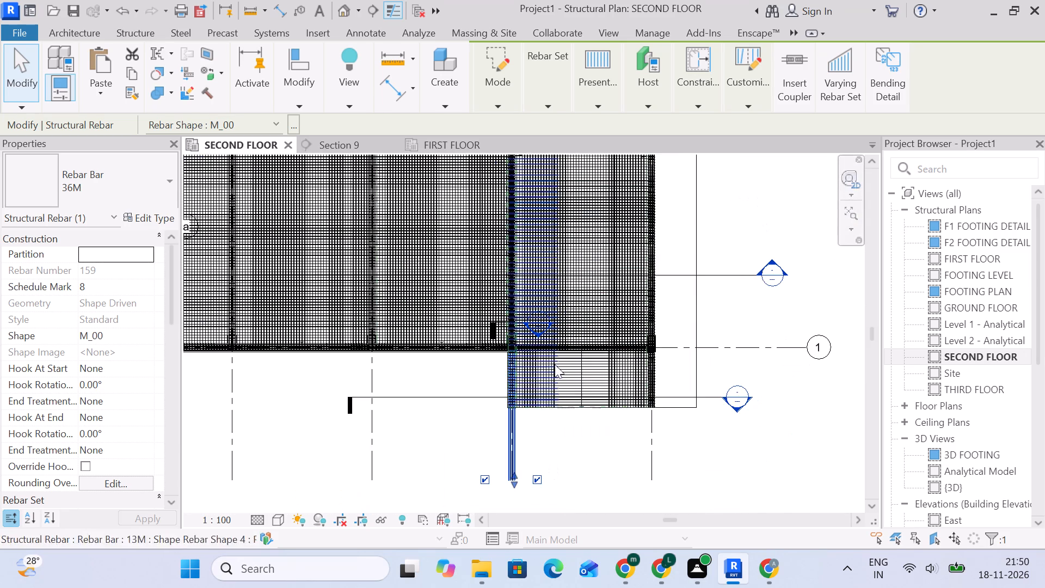
pyautogui.moveTo(555, 409); pyautogui.dragTo(596, 253, button='middle')
pyautogui.scroll(5, 562, 295)
pyautogui.moveTo(552, 342); pyautogui.dragTo(571, 213)
pyautogui.moveTo(565, 219); pyautogui.dragTo(564, 307, button='middle')
pyautogui.scroll(16, 564, 307)
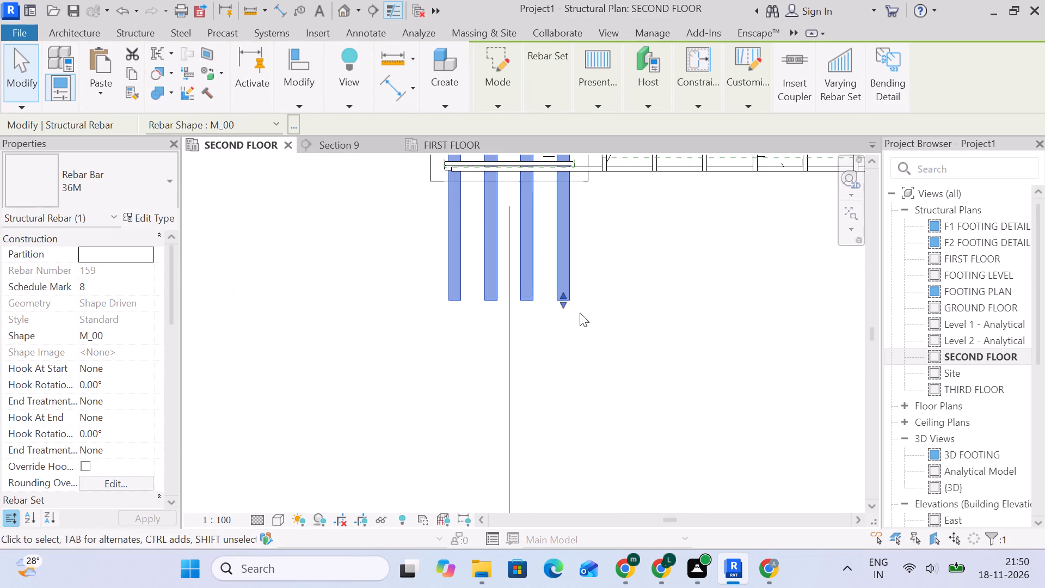
# Shorten the 36M bars further in small moves until their ends sit just inside the interior beam's outer end.
pyautogui.moveTo(583, 278); pyautogui.dragTo(574, 352, button='middle')
pyautogui.moveTo(558, 372); pyautogui.dragTo(564, 254)
pyautogui.scroll(5, 550, 243)
pyautogui.moveTo(558, 262); pyautogui.dragTo(558, 226)
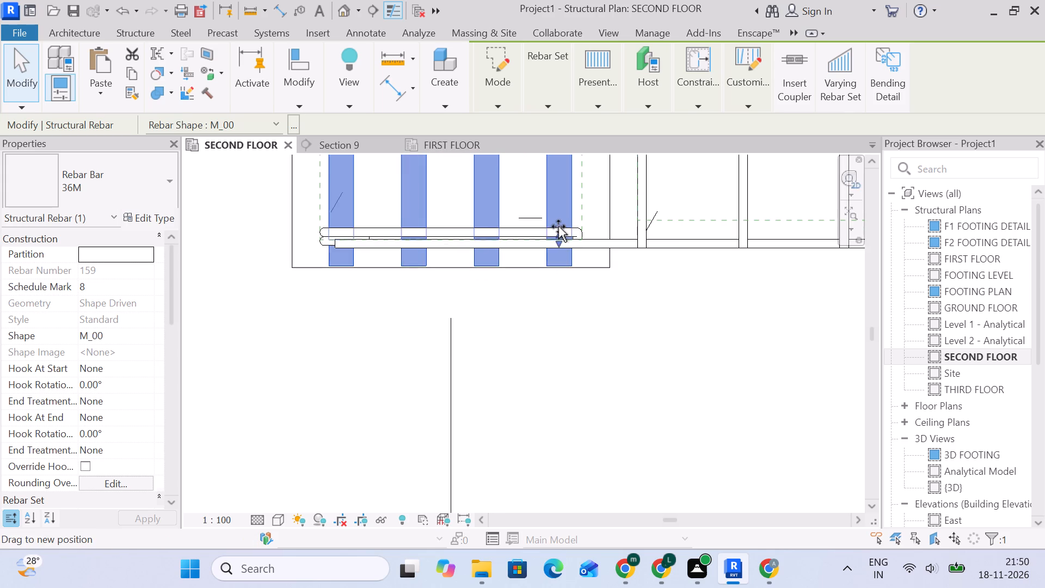
pyautogui.moveTo(558, 226); pyautogui.dragTo(560, 235)
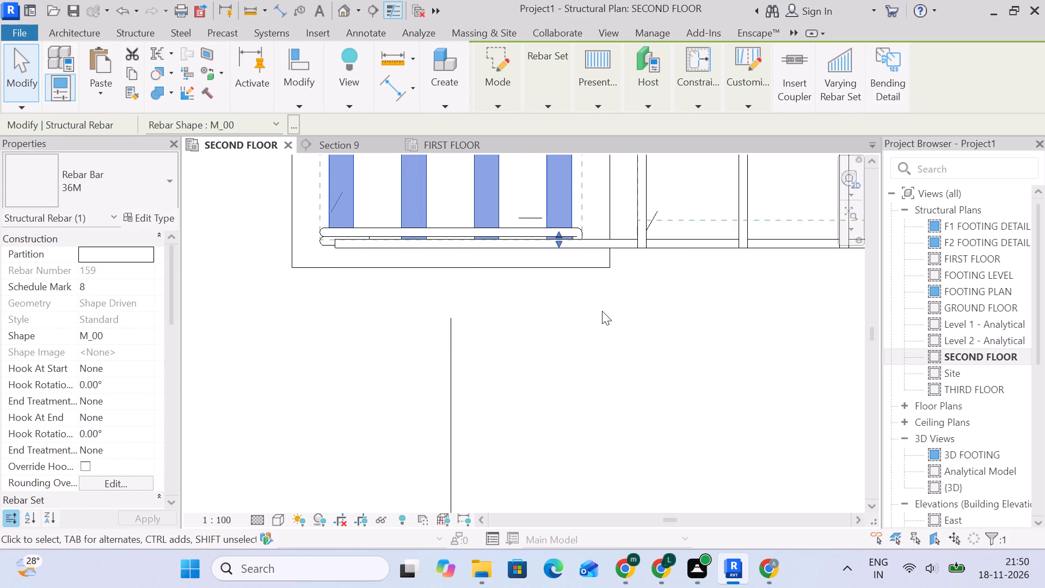
pyautogui.click(603, 311)
# Align the interior 18" X50" beam's outer end with the outer edge line of the adjoining reinforced slab.
pyautogui.click(653, 238)
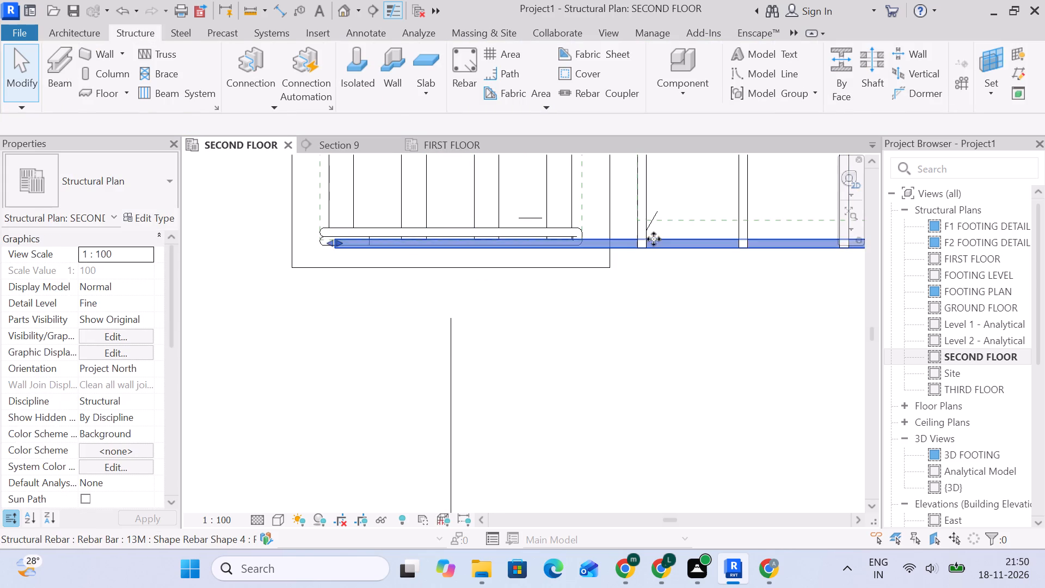
pyautogui.scroll(-4, 665, 291)
pyautogui.moveTo(665, 291); pyautogui.dragTo(422, 279, button='middle')
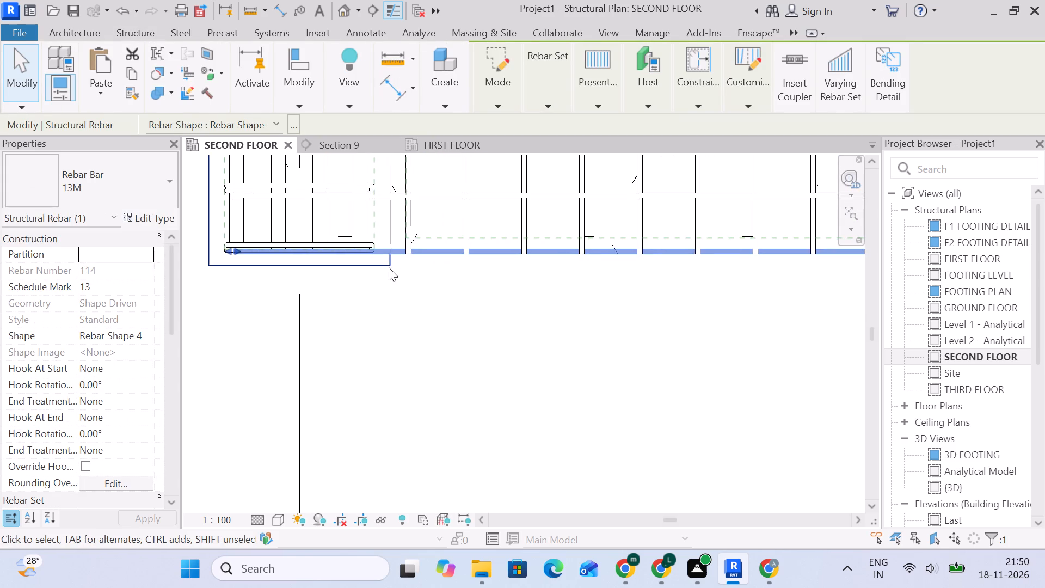
pyautogui.click(389, 267)
pyautogui.scroll(3, 310, 268)
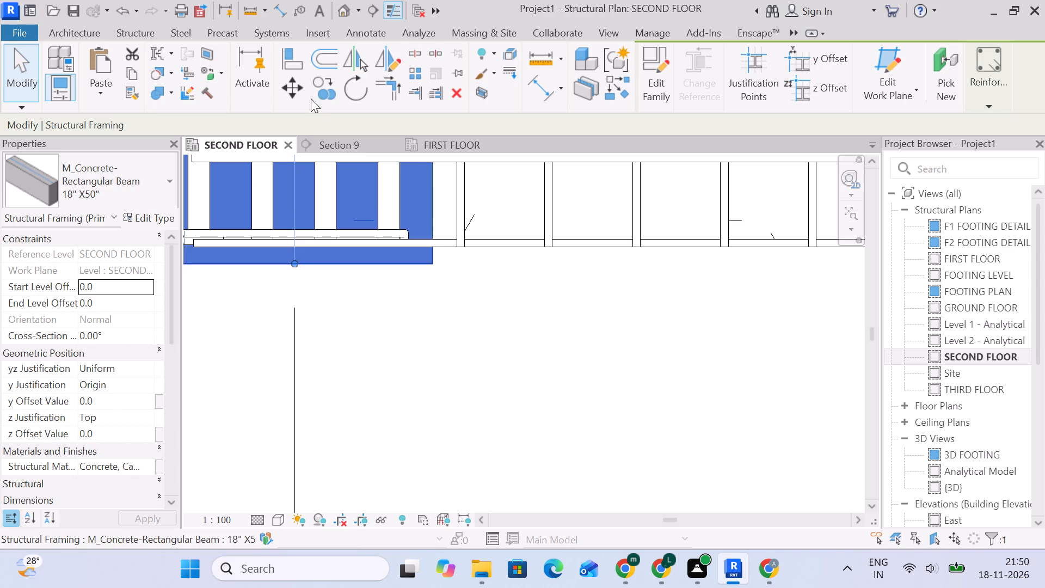
pyautogui.click(288, 60)
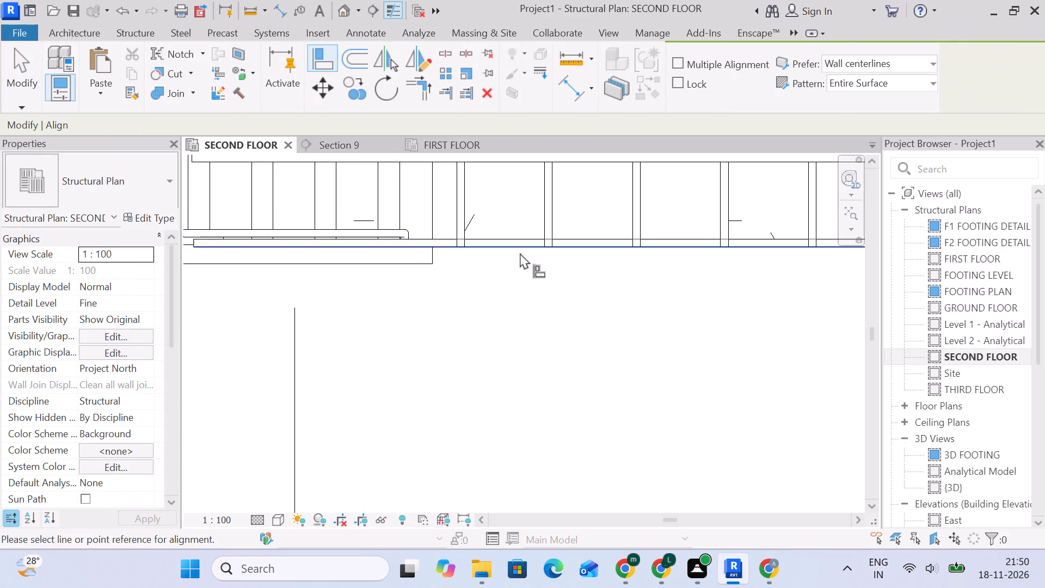
pyautogui.click(520, 253)
pyautogui.click(292, 269)
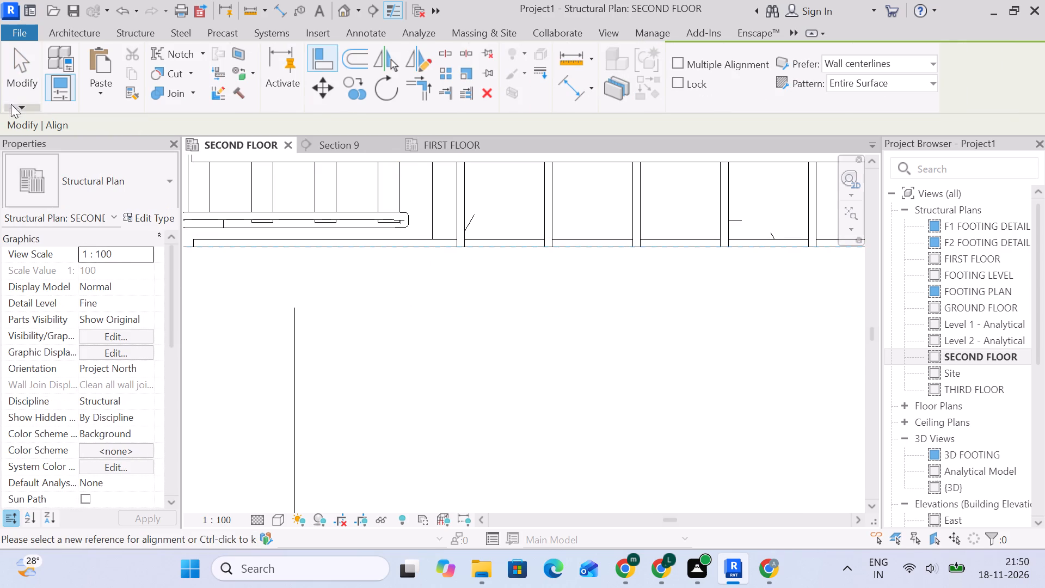
pyautogui.click(10, 83)
# Edit the boundary of the 9" foundation slab, nudging its outer edge line beyond grid 1 slightly outward.
pyautogui.click(401, 241)
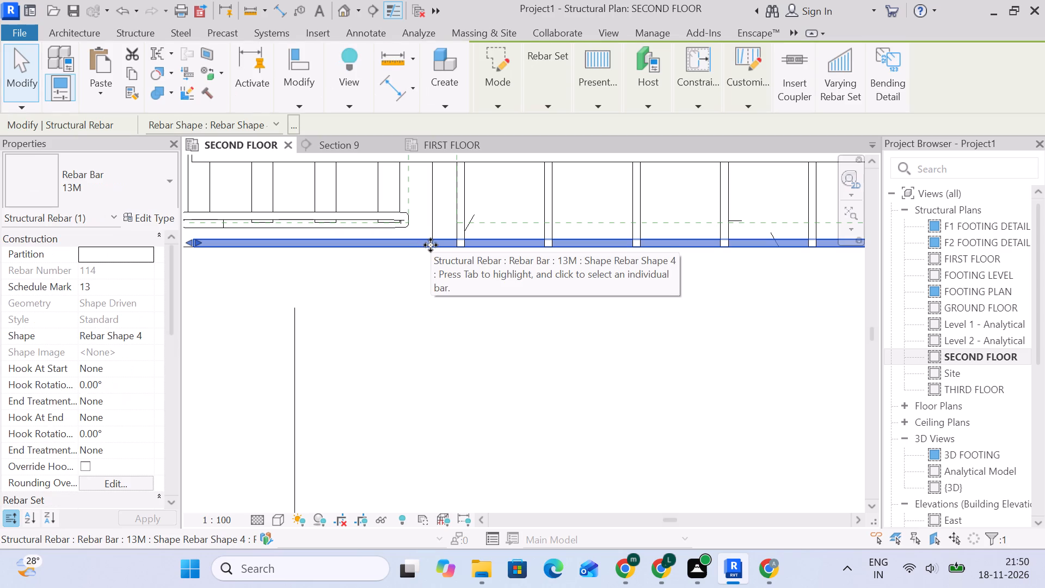
pyautogui.scroll(-5, 435, 248)
pyautogui.scroll(4, 440, 255)
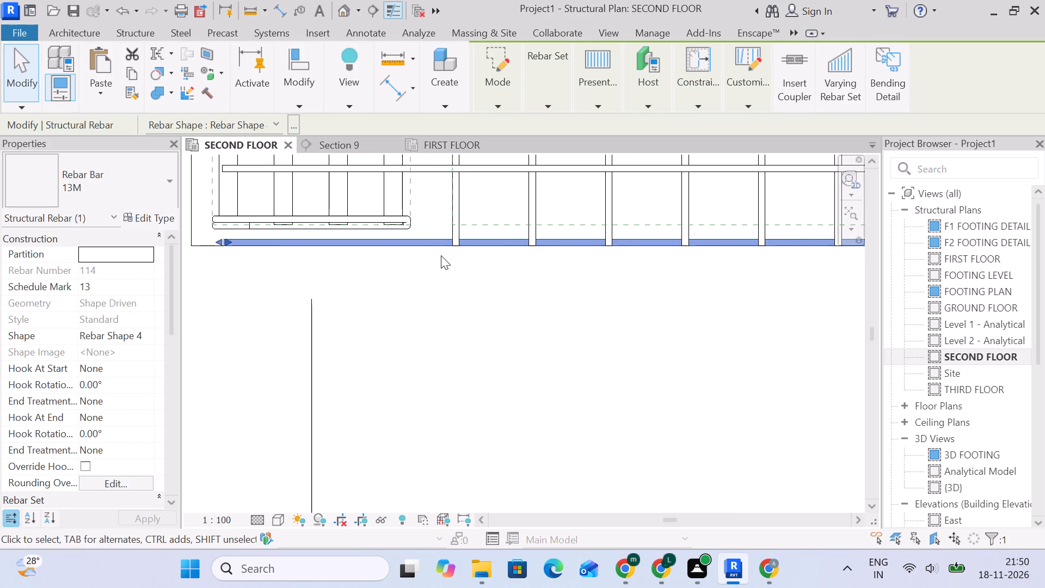
pyautogui.click(487, 207)
pyautogui.scroll(-2, 612, 275)
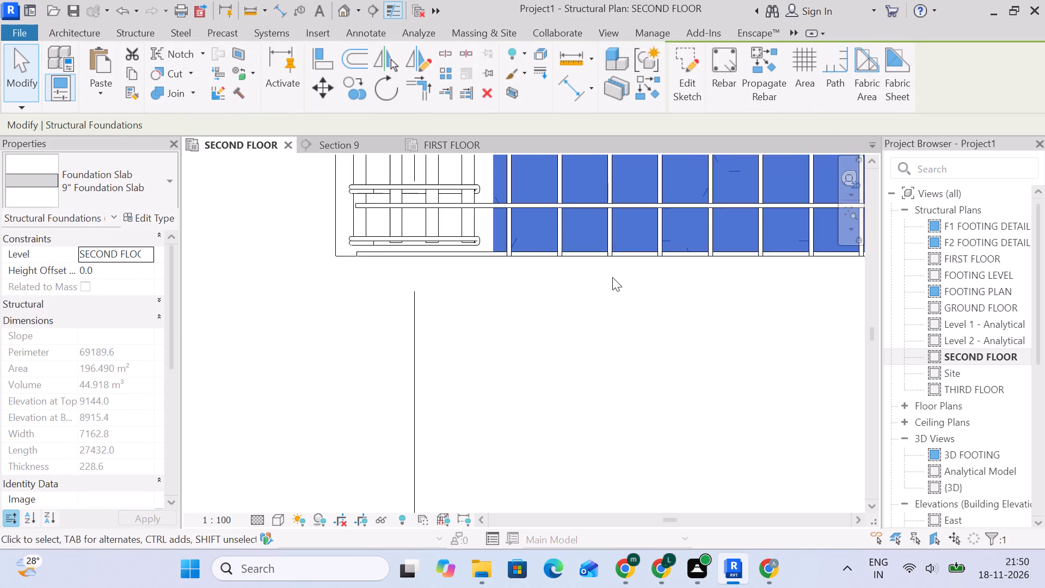
pyautogui.scroll(-2, 612, 277)
pyautogui.moveTo(609, 280); pyautogui.dragTo(396, 290, button='middle')
pyautogui.scroll(-11, 396, 284)
pyautogui.moveTo(689, 319); pyautogui.dragTo(402, 310, button='middle')
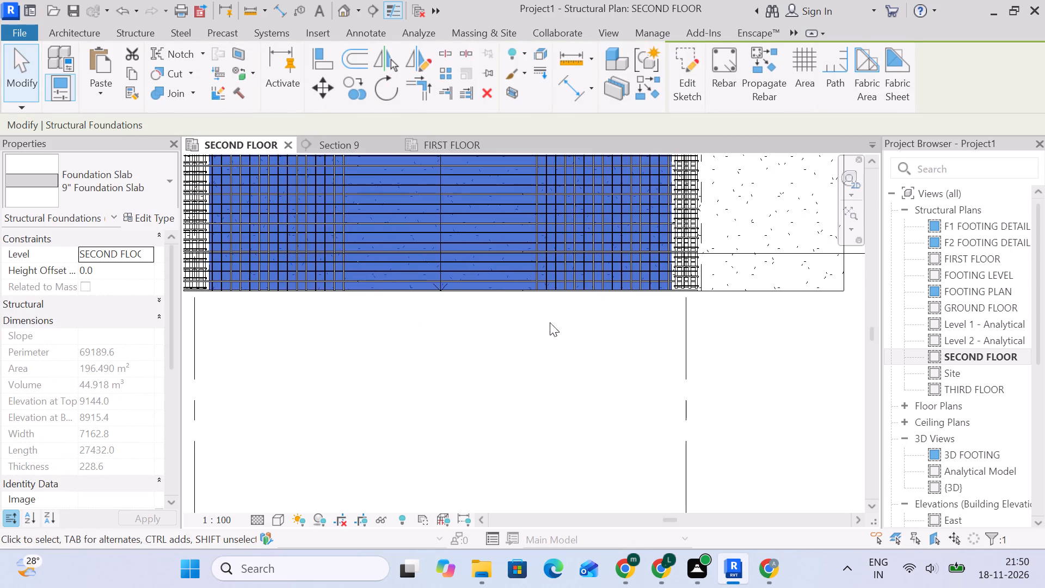
pyautogui.scroll(4, 495, 319)
pyautogui.click(682, 85)
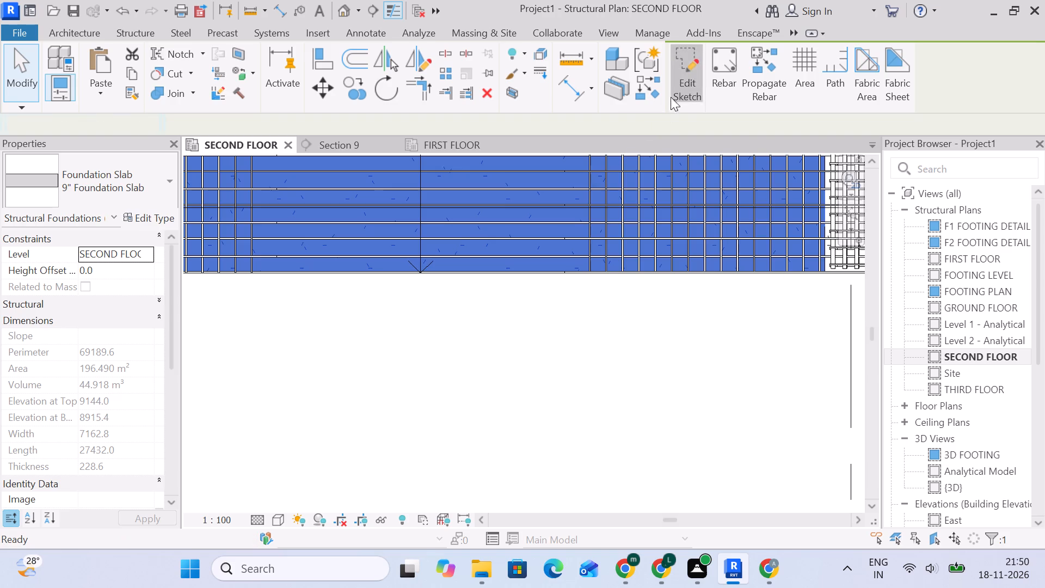
pyautogui.scroll(5, 427, 280)
pyautogui.click(427, 263)
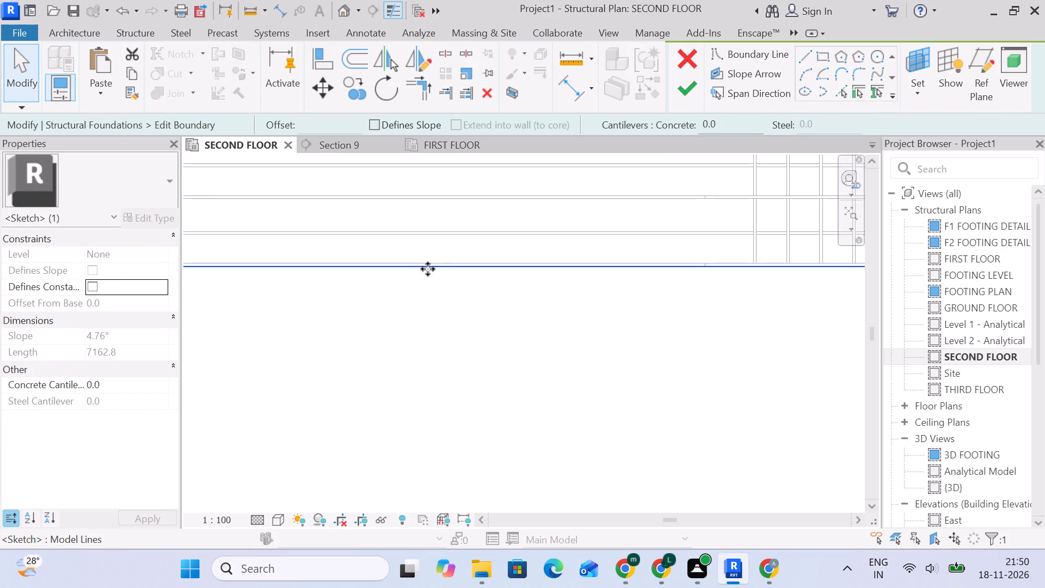
pyautogui.moveTo(428, 269); pyautogui.dragTo(429, 276)
pyautogui.scroll(-5, 548, 300)
pyautogui.moveTo(560, 299); pyautogui.dragTo(371, 284, button='middle')
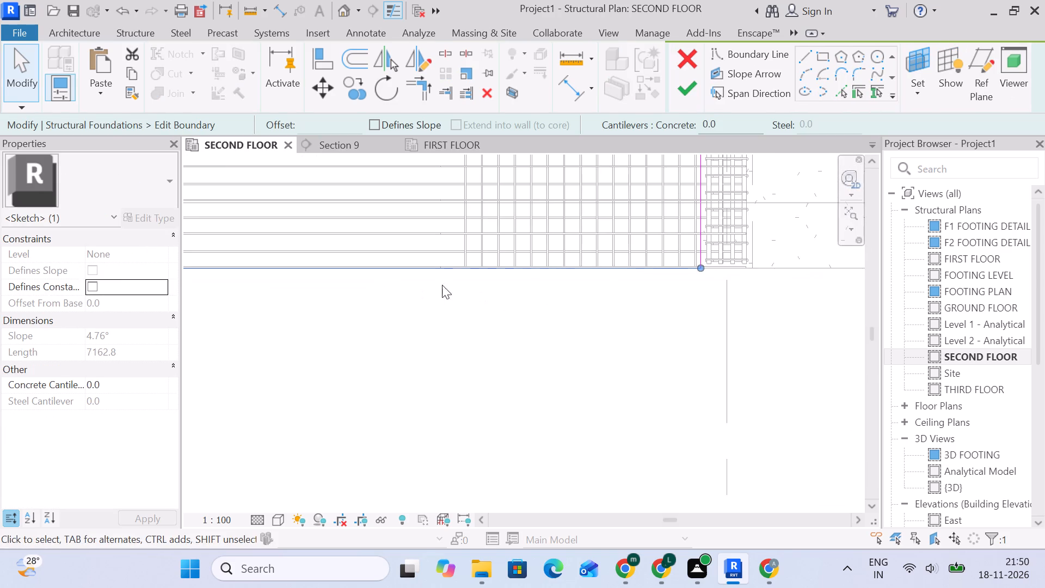
pyautogui.scroll(5, 704, 275)
pyautogui.click(685, 100)
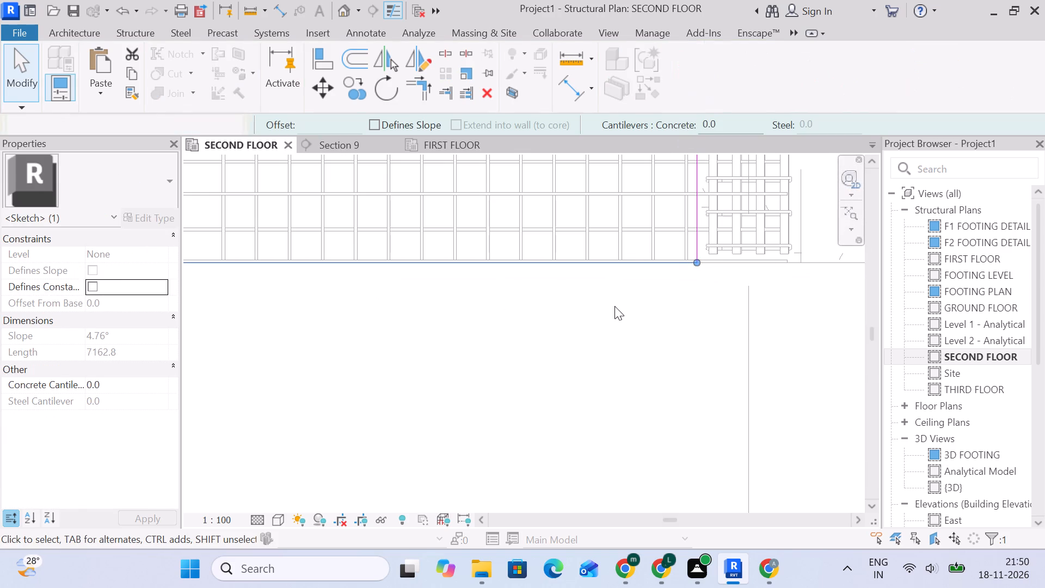
pyautogui.click(611, 308)
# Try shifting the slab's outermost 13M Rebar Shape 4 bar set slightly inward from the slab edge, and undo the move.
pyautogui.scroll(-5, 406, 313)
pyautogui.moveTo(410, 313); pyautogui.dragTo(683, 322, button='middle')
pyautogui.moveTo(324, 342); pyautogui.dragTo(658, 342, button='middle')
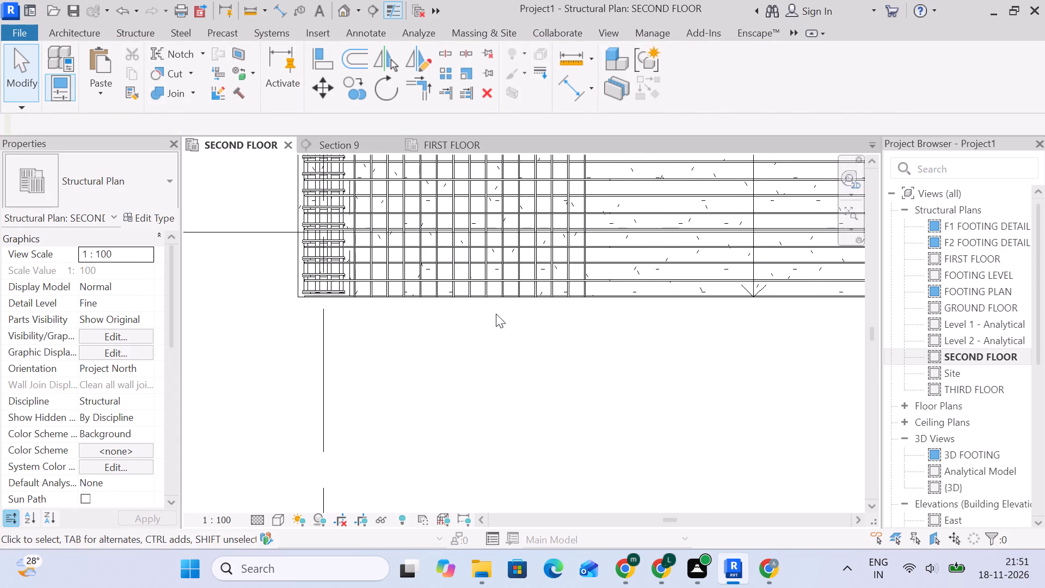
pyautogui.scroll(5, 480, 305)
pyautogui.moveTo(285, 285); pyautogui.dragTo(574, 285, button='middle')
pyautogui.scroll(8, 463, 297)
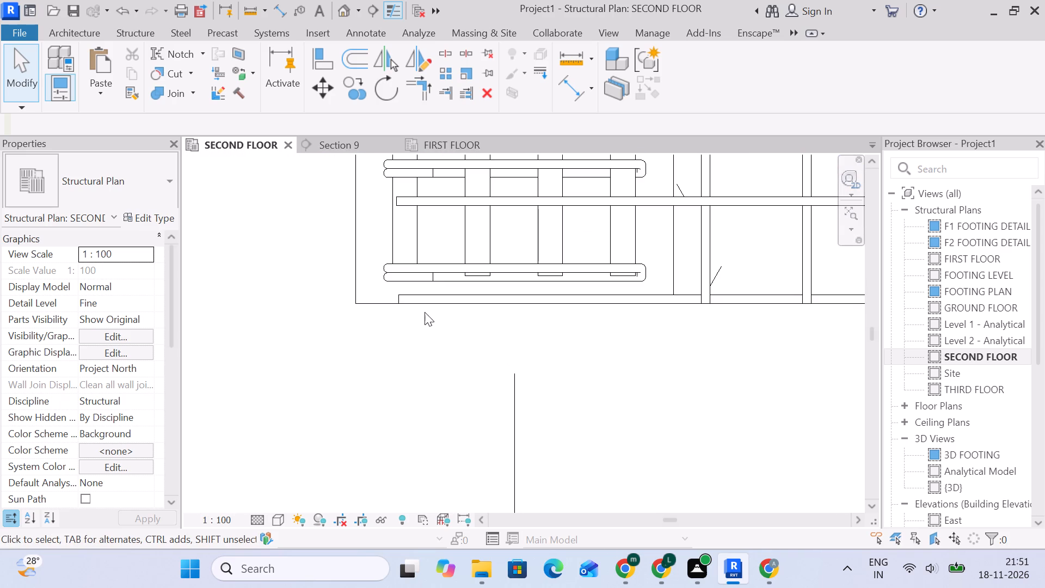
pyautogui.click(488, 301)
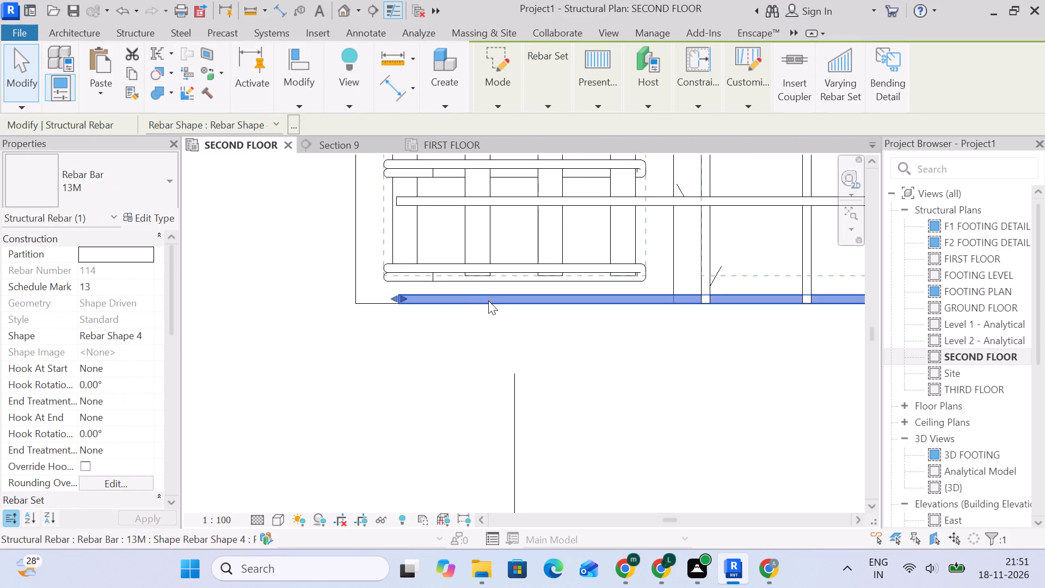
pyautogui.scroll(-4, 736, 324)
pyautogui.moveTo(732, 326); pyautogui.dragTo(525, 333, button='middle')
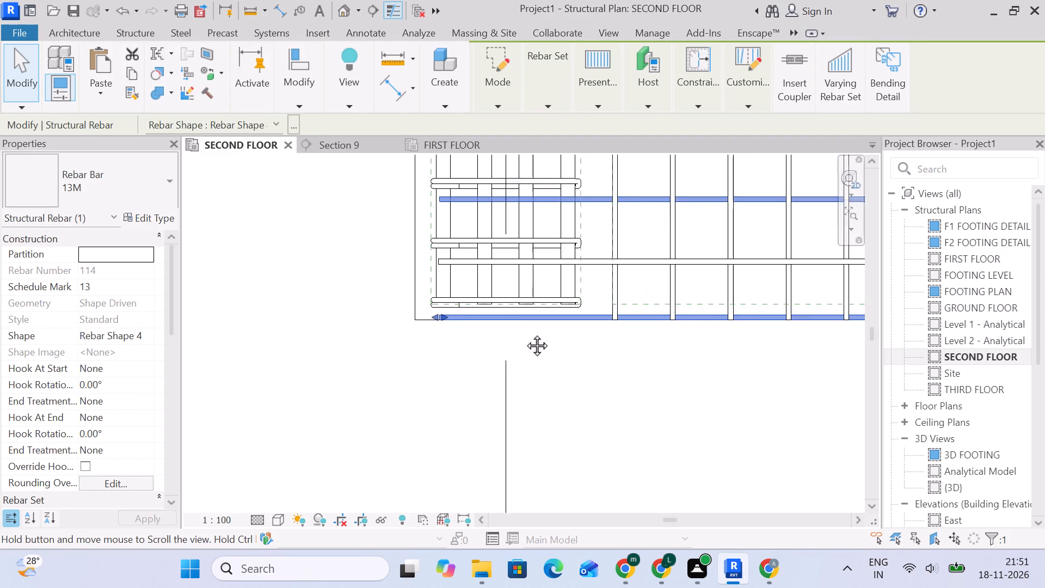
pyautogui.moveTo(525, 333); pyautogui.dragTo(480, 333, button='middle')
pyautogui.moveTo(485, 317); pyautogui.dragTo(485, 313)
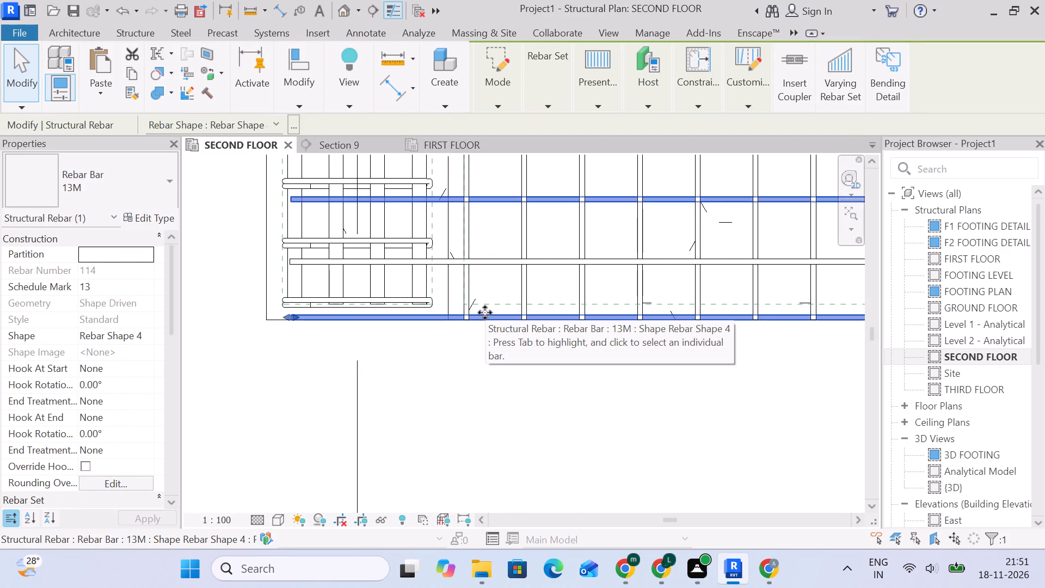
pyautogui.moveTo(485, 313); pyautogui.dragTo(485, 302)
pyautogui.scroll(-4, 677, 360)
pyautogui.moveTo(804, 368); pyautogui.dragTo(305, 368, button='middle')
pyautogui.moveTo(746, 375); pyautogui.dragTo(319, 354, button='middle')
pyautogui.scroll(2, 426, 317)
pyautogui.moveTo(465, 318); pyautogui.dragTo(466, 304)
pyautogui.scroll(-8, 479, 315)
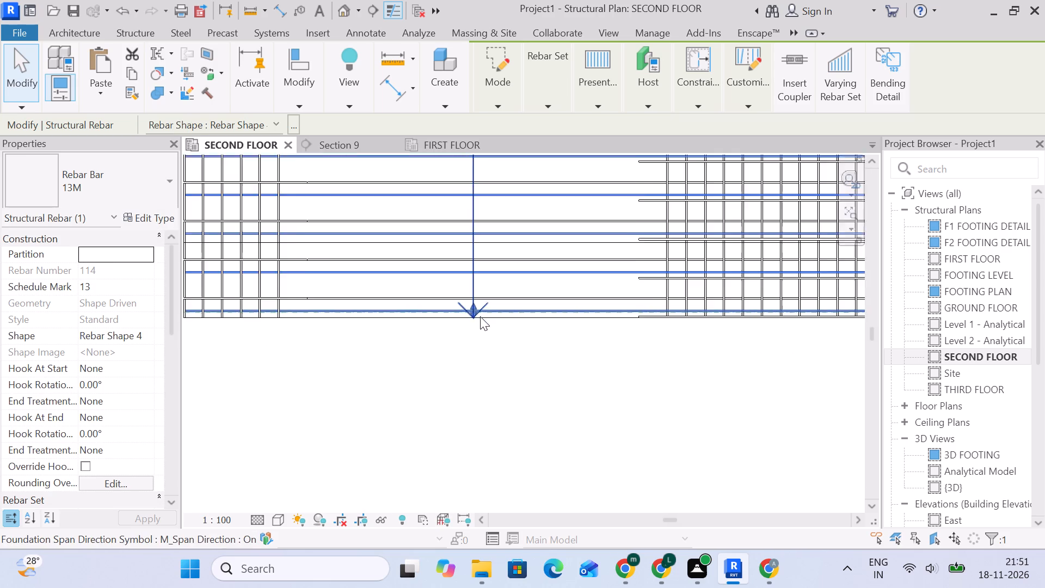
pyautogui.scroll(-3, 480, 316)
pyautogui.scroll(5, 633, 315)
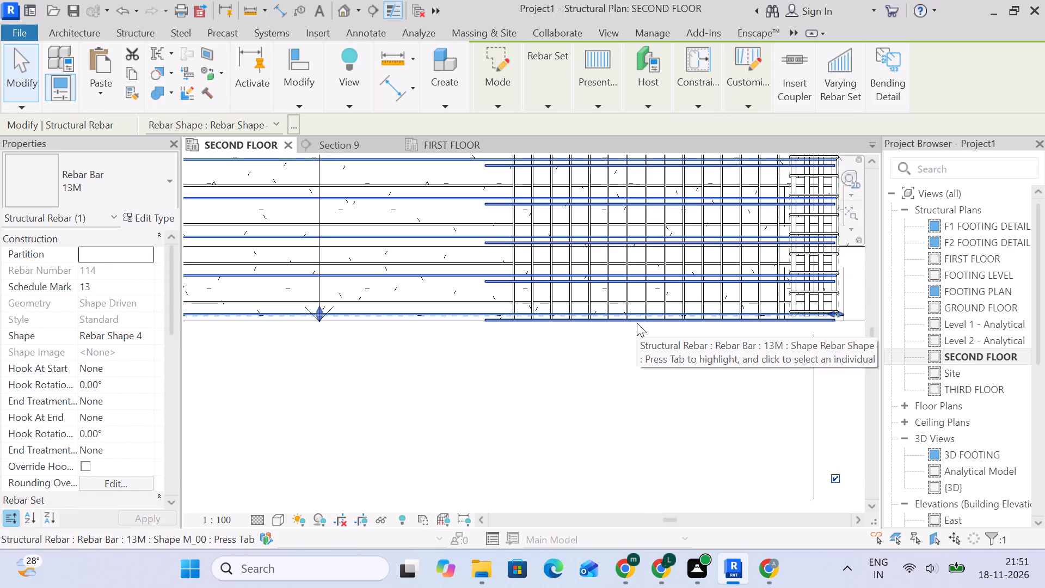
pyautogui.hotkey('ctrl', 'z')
# Select the slab's 13M shape M_00 bar set along the outer slab edge near the grid A beam.
pyautogui.scroll(-7, 635, 324)
pyautogui.scroll(1, 631, 324)
pyautogui.scroll(-2, 637, 324)
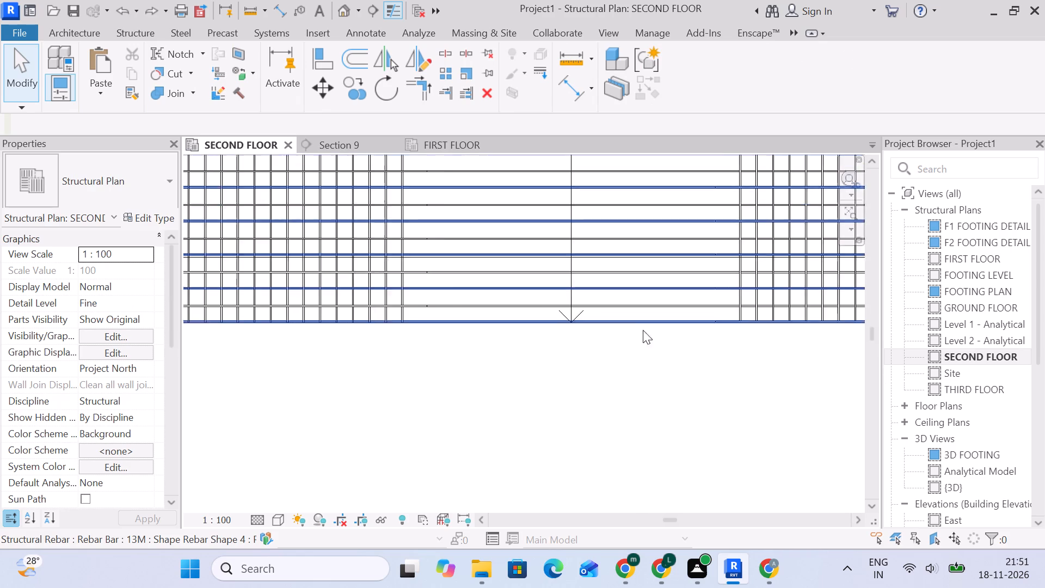
pyautogui.scroll(-3, 643, 330)
pyautogui.moveTo(729, 342); pyautogui.dragTo(485, 310, button='middle')
pyautogui.click(489, 318)
pyautogui.scroll(10, 552, 296)
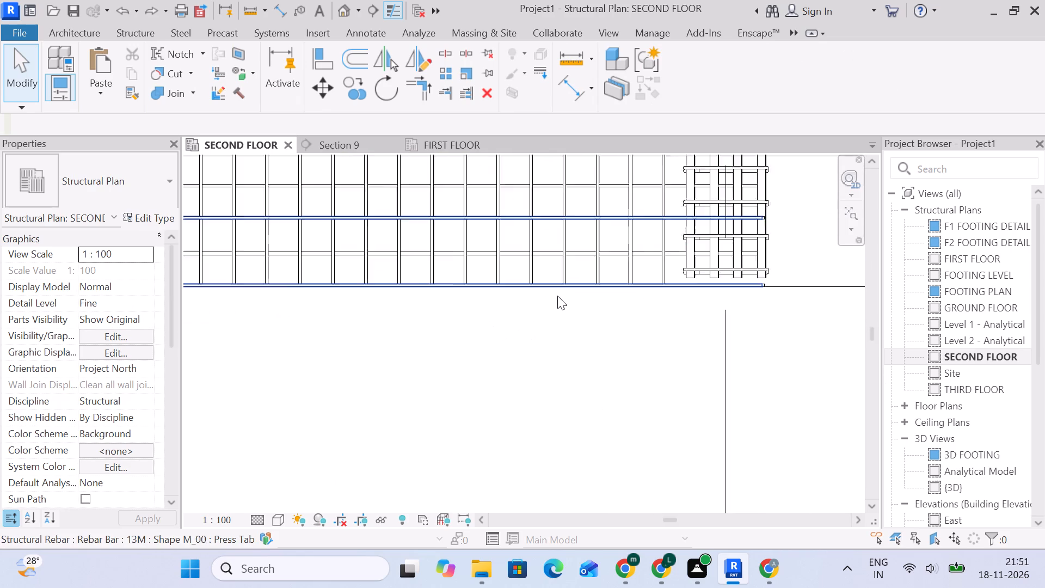
pyautogui.click(726, 288)
pyautogui.moveTo(769, 320); pyautogui.dragTo(563, 324, button='middle')
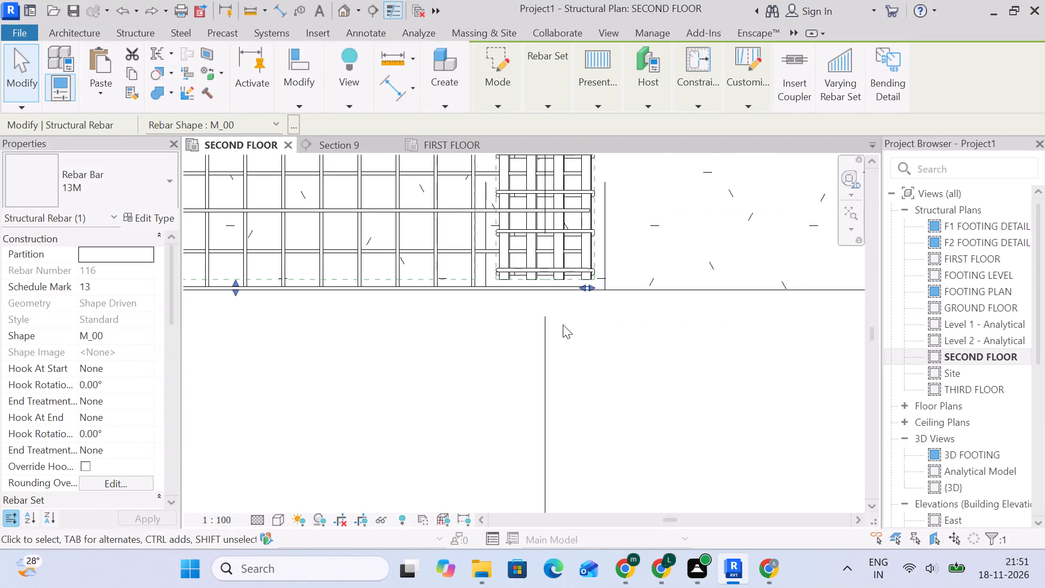
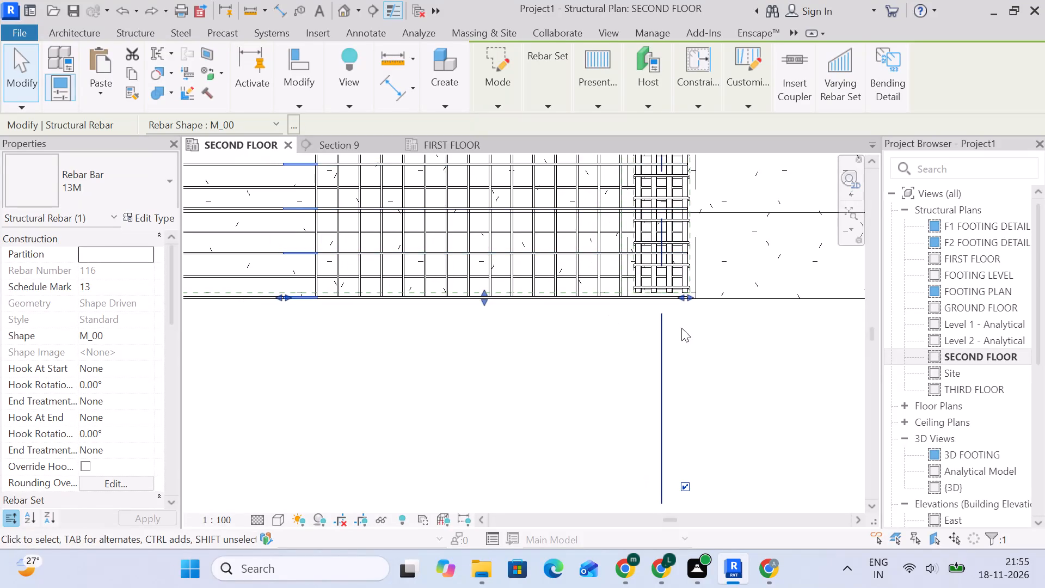
# Shift the selected 13M M_00 bar set slightly inward from the slab's outer edge.
pyautogui.scroll(-4, 512, 291)
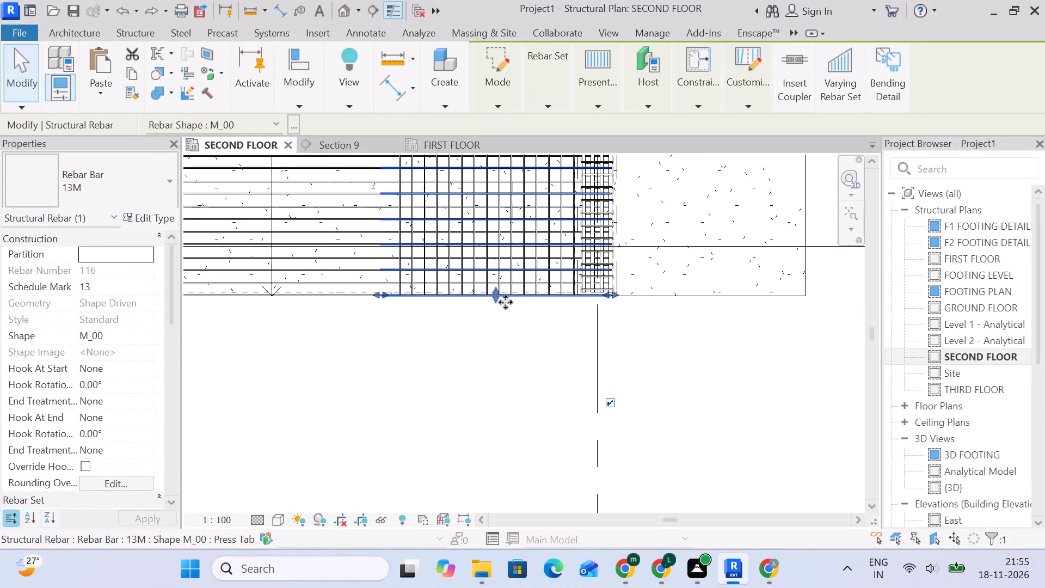
pyautogui.scroll(8, 505, 303)
pyautogui.moveTo(497, 281); pyautogui.dragTo(496, 273)
pyautogui.click(525, 326)
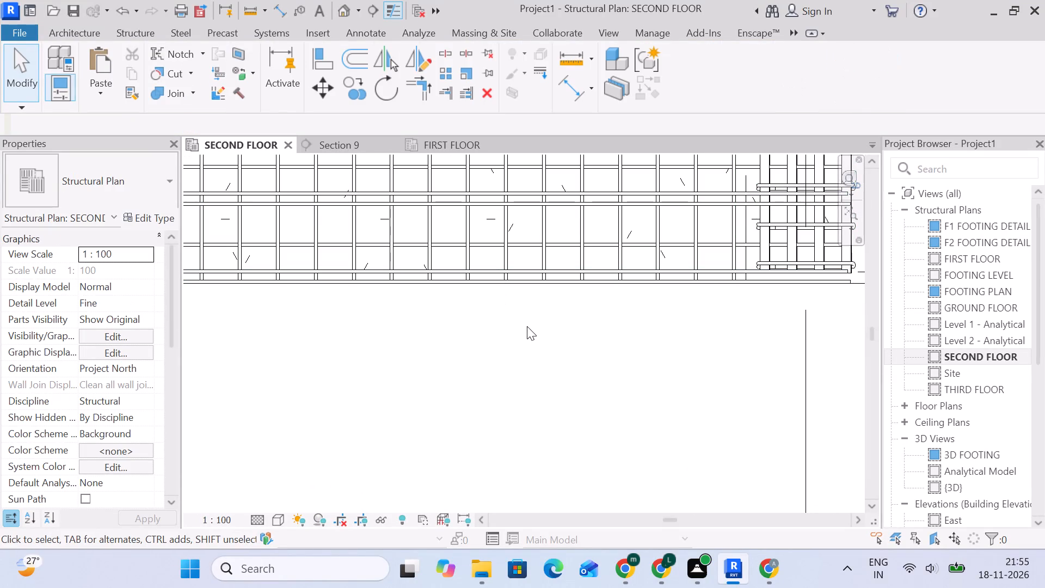
# Shift the slab's outermost 13M Rebar Shape 4 bar set slightly inward from the outer slab edge.
pyautogui.click(560, 285)
pyautogui.scroll(-5, 464, 285)
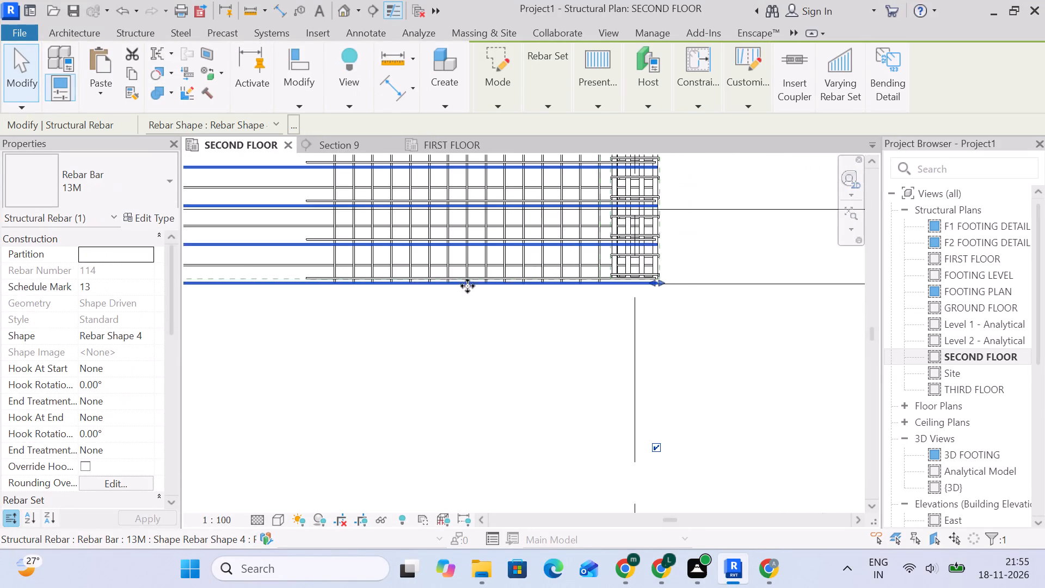
pyautogui.moveTo(403, 297); pyautogui.dragTo(654, 297, button='middle')
pyautogui.scroll(1, 654, 297)
pyautogui.scroll(4, 372, 291)
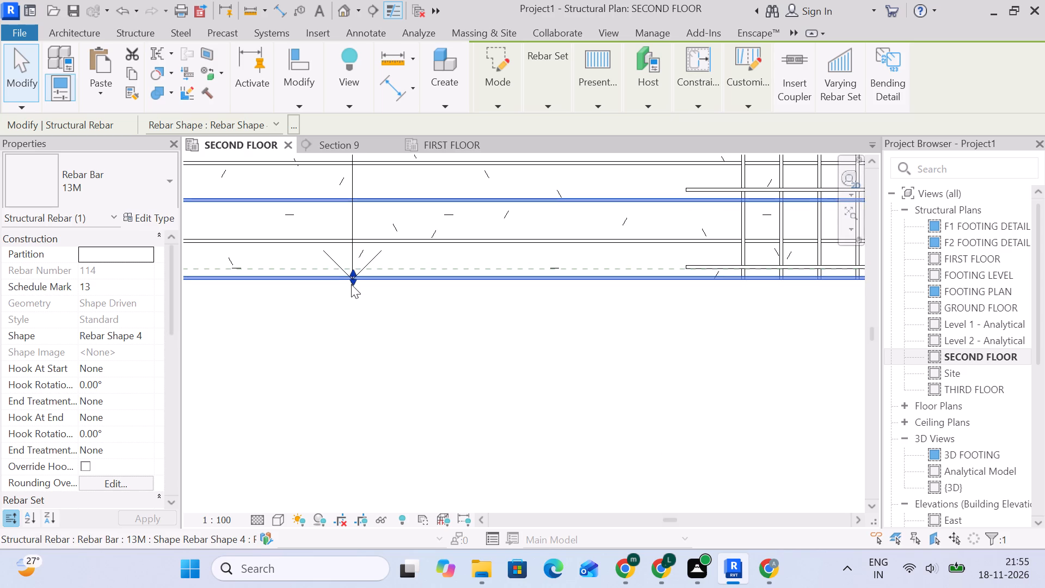
pyautogui.moveTo(351, 281); pyautogui.dragTo(351, 271)
pyautogui.click(556, 351)
# Shift the neighbouring 13M Rebar Shape 4 bar set, just inside the outermost one, slightly further from the slab edge.
pyautogui.scroll(-2, 685, 319)
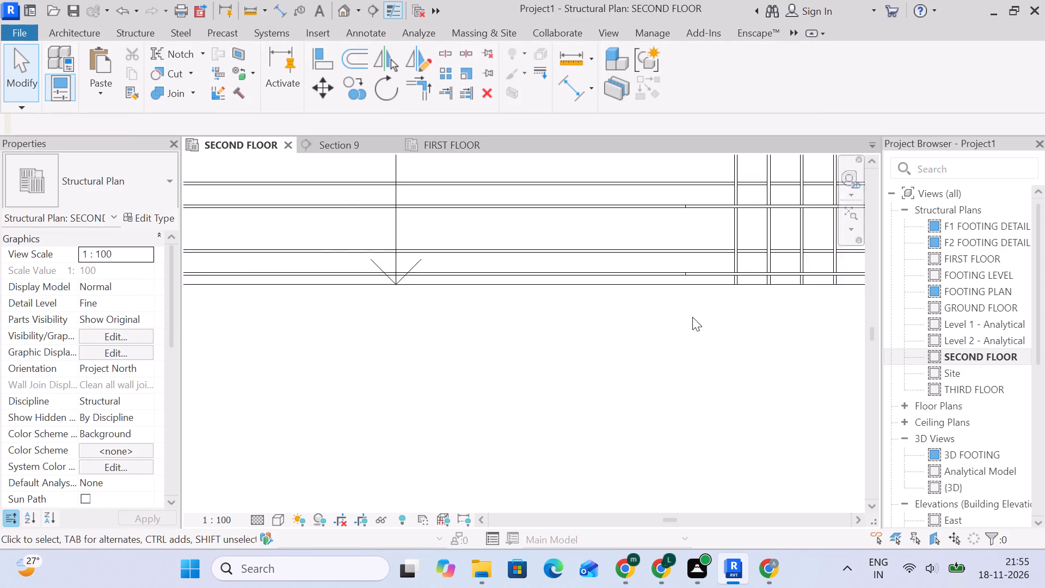
pyautogui.scroll(-2, 692, 317)
pyautogui.moveTo(693, 316); pyautogui.dragTo(454, 313, button='middle')
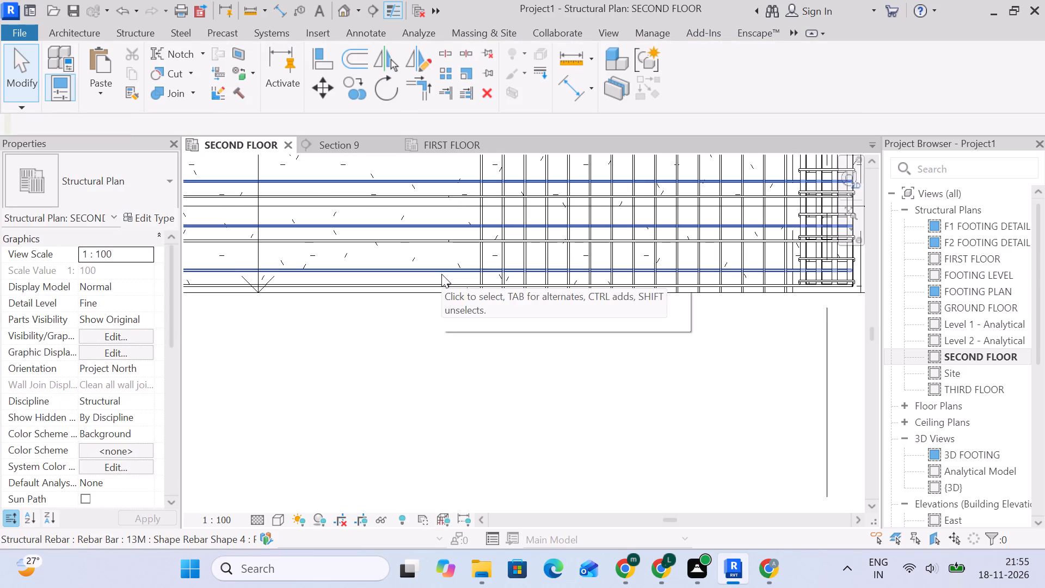
pyautogui.click(441, 274)
pyautogui.scroll(2, 249, 265)
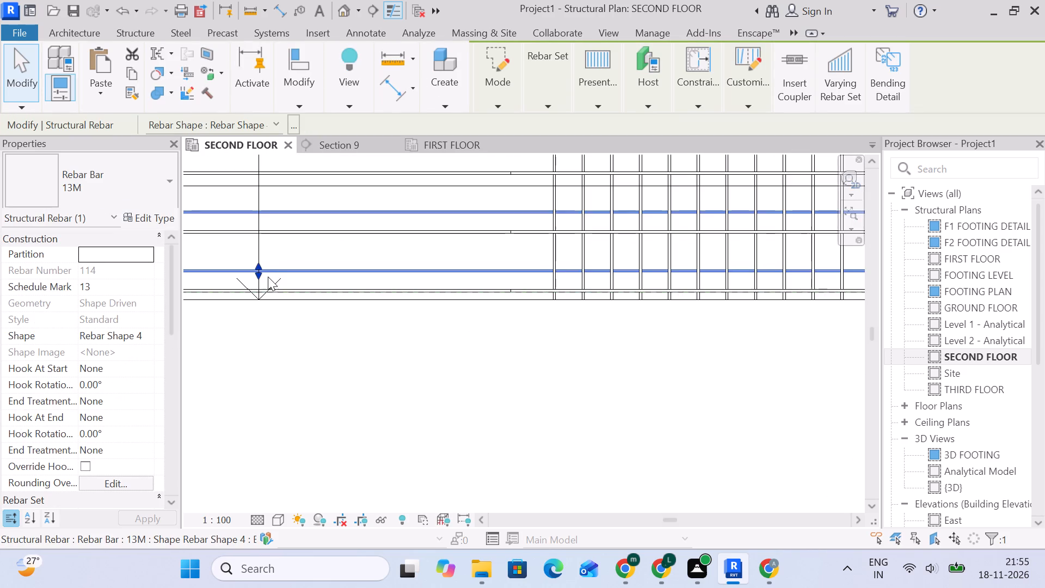
pyautogui.scroll(1, 280, 277)
pyautogui.moveTo(281, 276); pyautogui.dragTo(356, 290, button='middle')
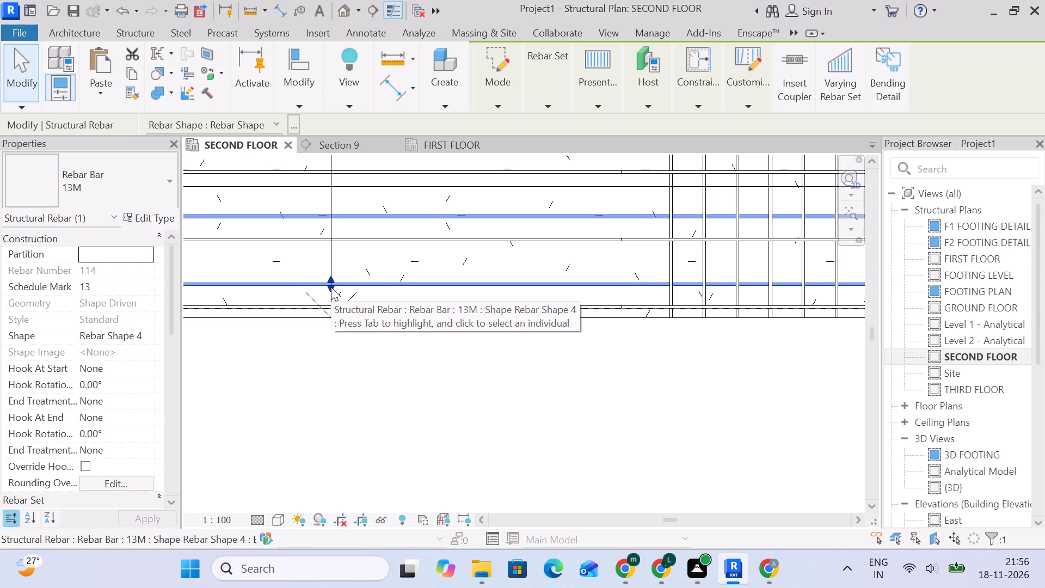
pyautogui.moveTo(327, 282); pyautogui.dragTo(328, 276)
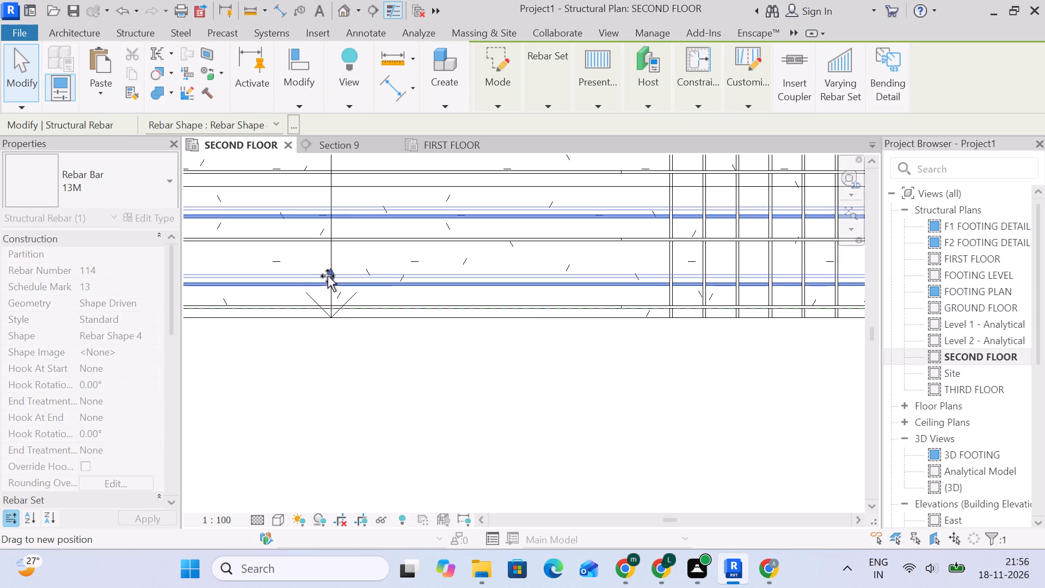
pyautogui.moveTo(328, 276); pyautogui.dragTo(328, 275)
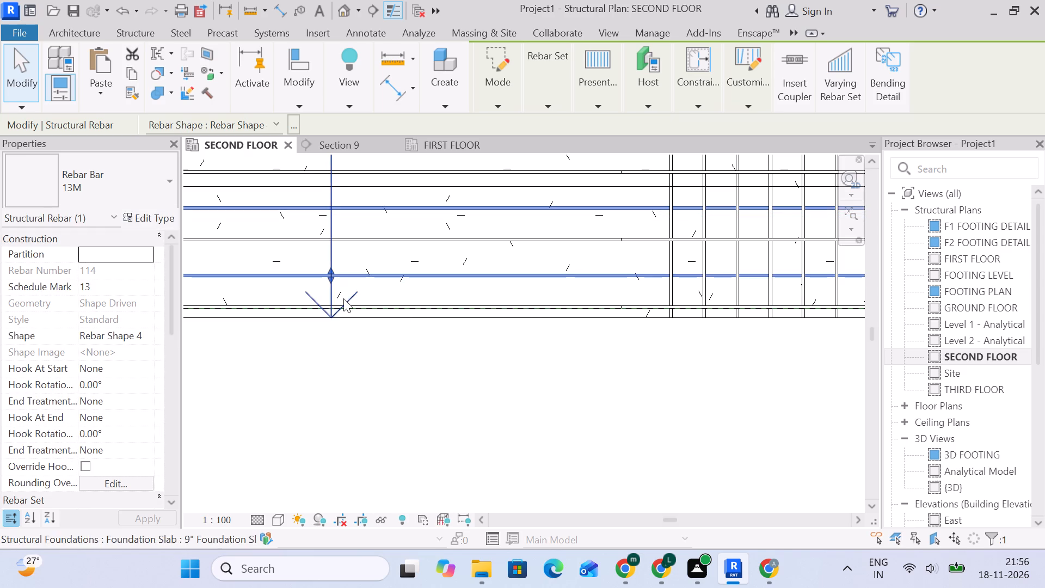
pyautogui.click(353, 356)
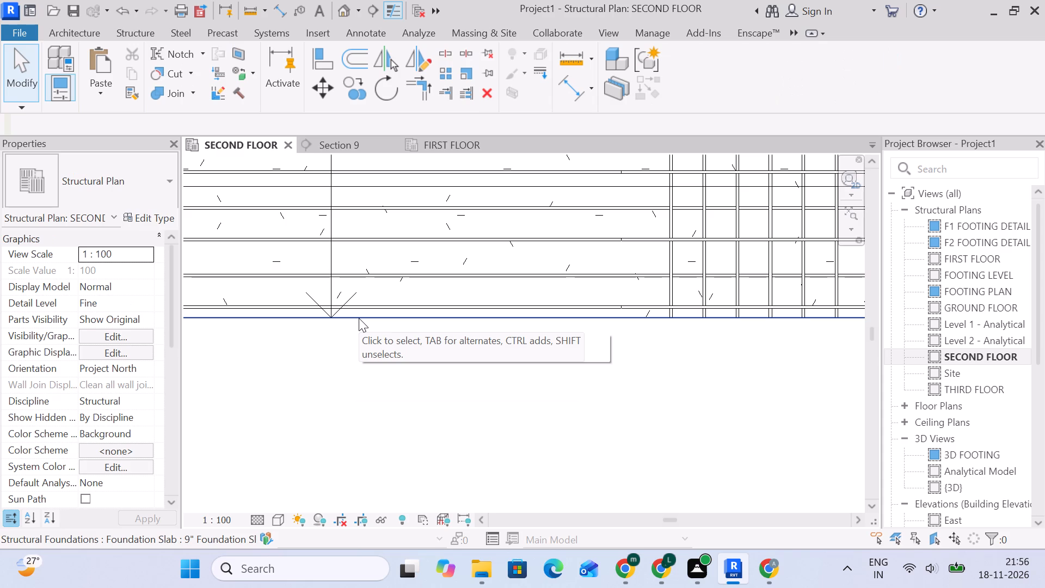
# Shift the 13M M_00 bar set at the slab's opposite beam slightly inward, in line with the adjacent Rebar Shape 4 bars.
pyautogui.scroll(-9, 519, 314)
pyautogui.scroll(9, 326, 315)
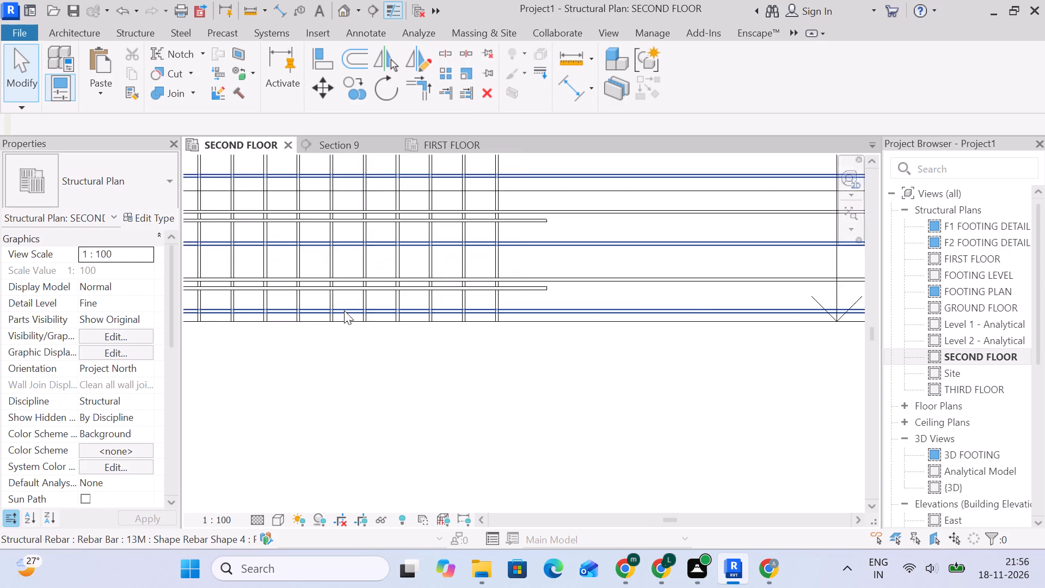
pyautogui.scroll(1, 344, 310)
pyautogui.moveTo(348, 327); pyautogui.dragTo(702, 338, button='middle')
pyautogui.click(515, 302)
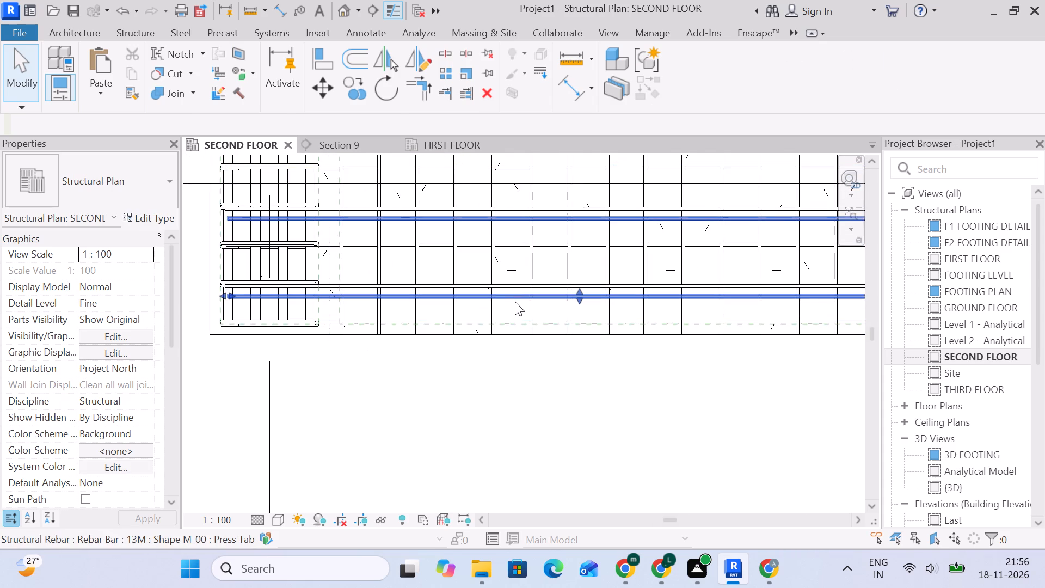
pyautogui.click(581, 294)
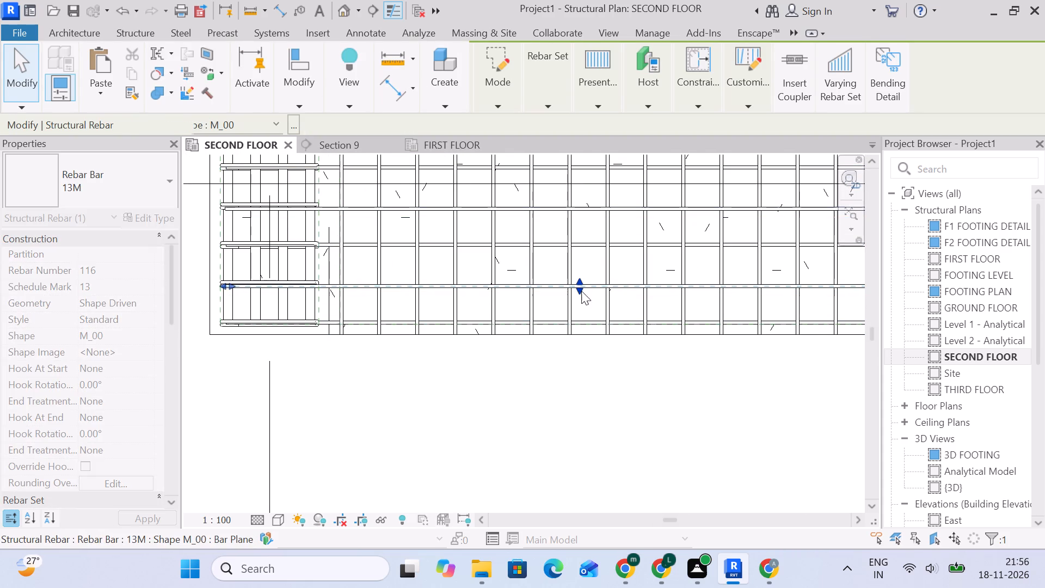
pyautogui.scroll(-4, 582, 297)
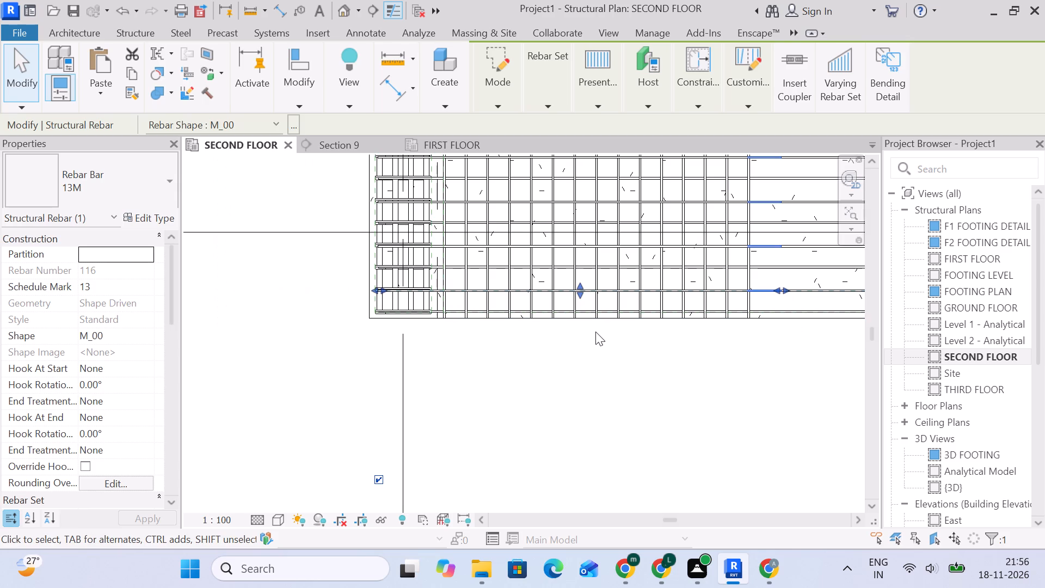
pyautogui.click(612, 340)
# Pull the ends of the perpendicular 13M M_00 bar set near the grid A beam slightly back from the outer slab edge.
pyautogui.moveTo(731, 325); pyautogui.dragTo(468, 335, button='middle')
pyautogui.moveTo(757, 340); pyautogui.dragTo(384, 345, button='middle')
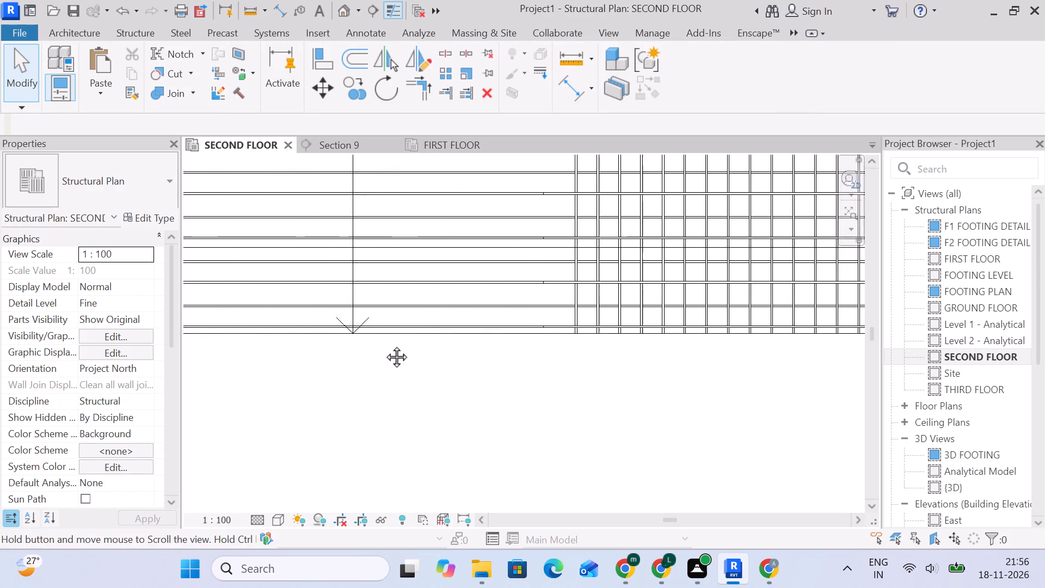
pyautogui.moveTo(384, 345); pyautogui.dragTo(383, 345, button='middle')
pyautogui.scroll(4, 520, 352)
pyautogui.scroll(5, 592, 325)
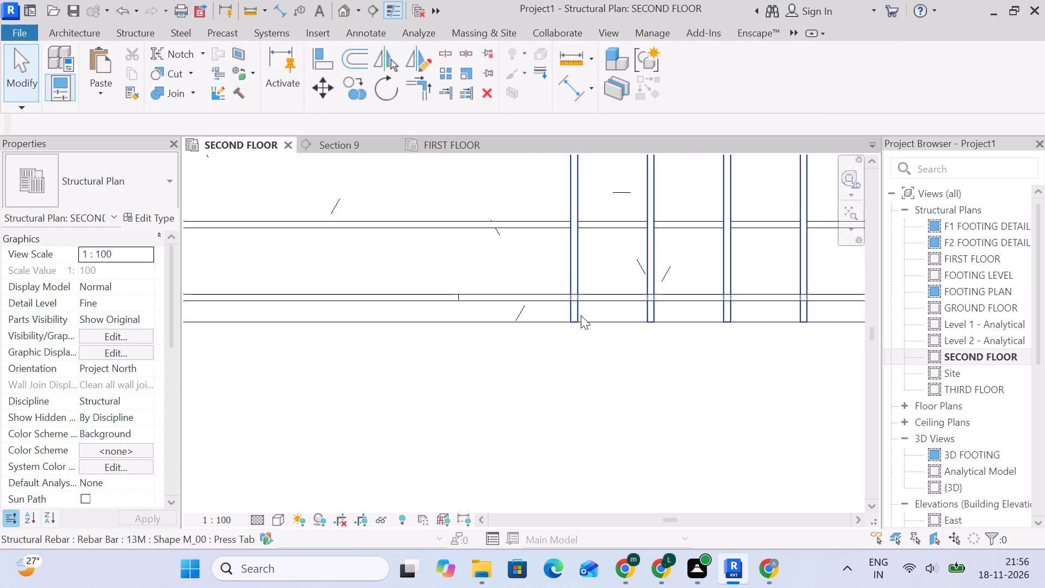
pyautogui.click(581, 315)
pyautogui.scroll(-4, 632, 321)
pyautogui.moveTo(660, 324); pyautogui.dragTo(607, 338, button='middle')
pyautogui.scroll(4, 547, 339)
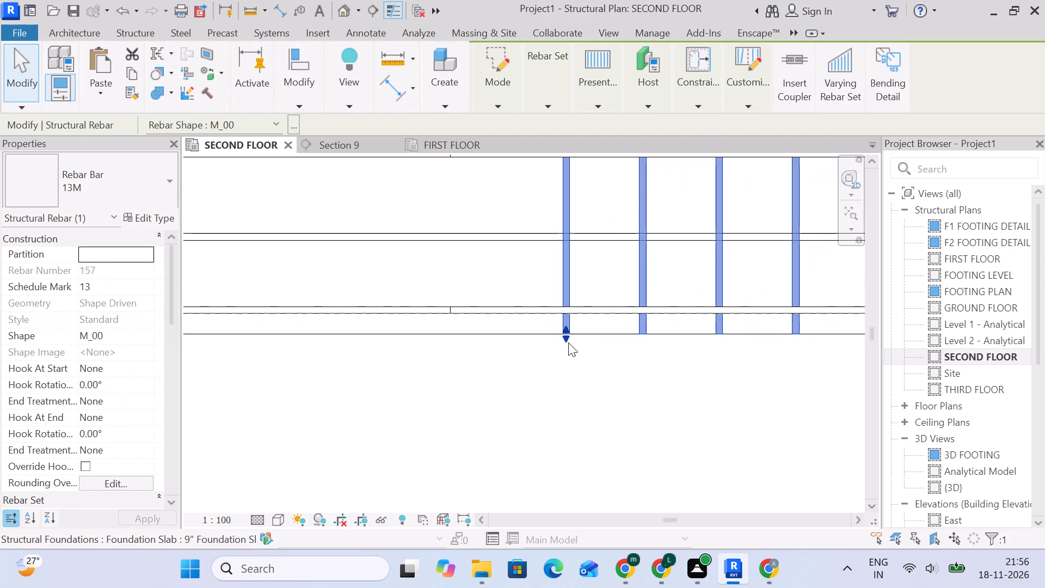
pyautogui.moveTo(563, 335); pyautogui.dragTo(563, 323)
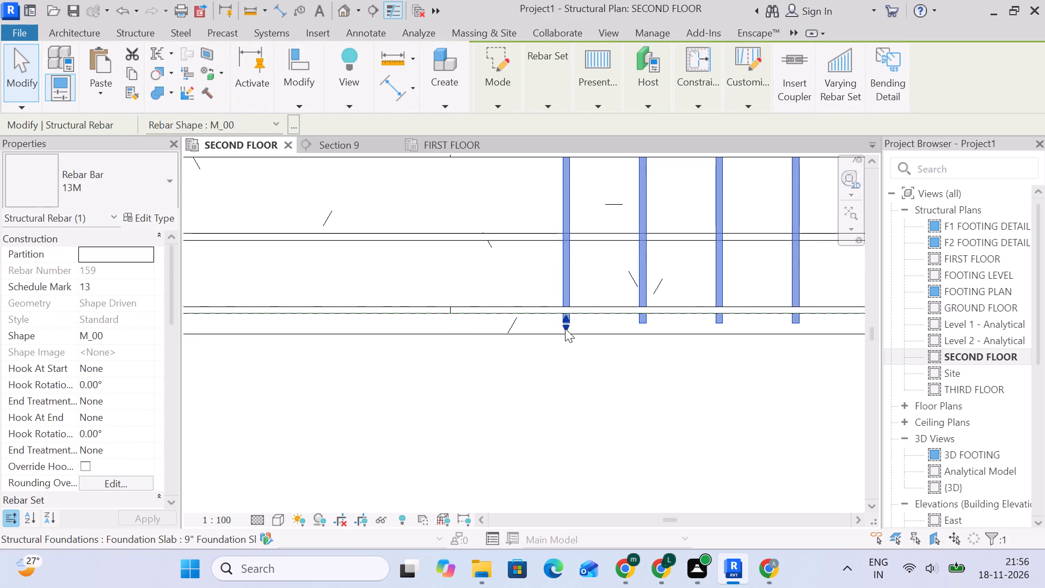
# Pull the ends of the perpendicular 13M M_00 bar set near the opposite beam slightly back from the outer slab edge.
pyautogui.scroll(-8, 565, 329)
pyautogui.moveTo(576, 363); pyautogui.dragTo(714, 364, button='middle')
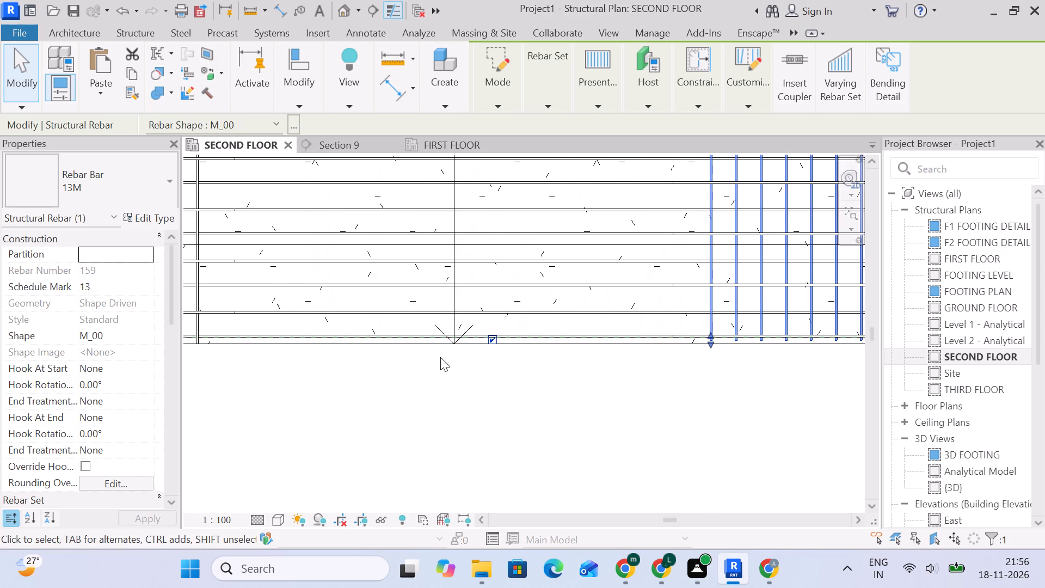
pyautogui.moveTo(329, 356); pyautogui.dragTo(766, 358, button='middle')
pyautogui.click(487, 382)
pyautogui.scroll(5, 511, 346)
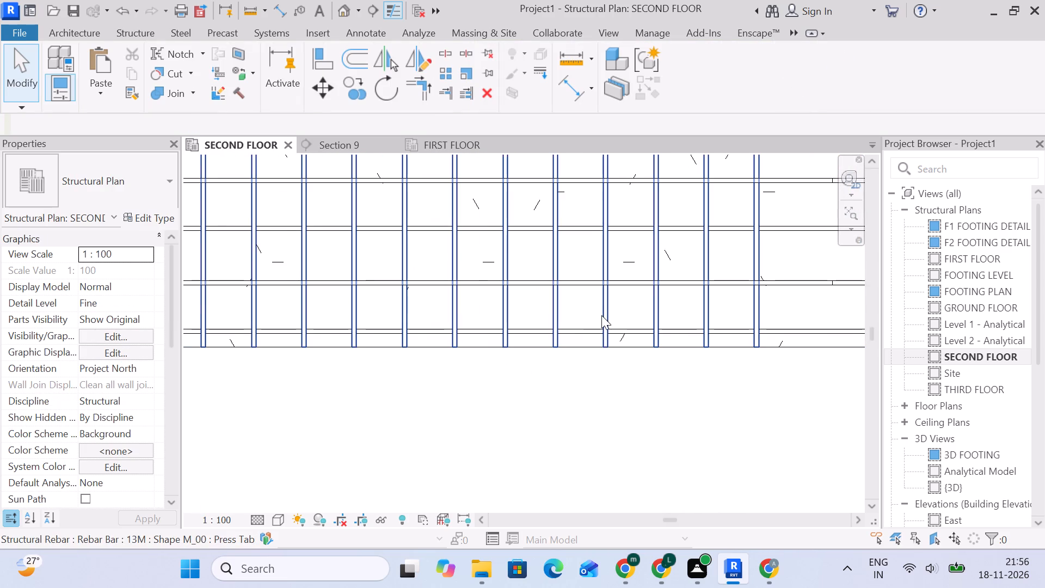
pyautogui.click(601, 315)
pyautogui.scroll(-3, 647, 367)
pyautogui.moveTo(541, 384); pyautogui.dragTo(414, 384, button='middle')
pyautogui.scroll(4, 548, 374)
pyautogui.scroll(4, 593, 366)
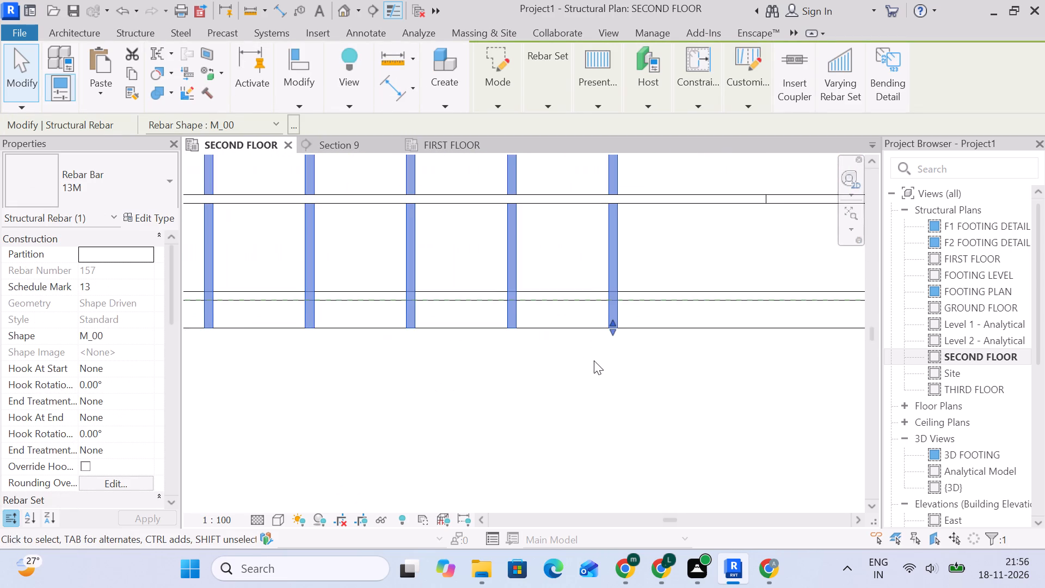
pyautogui.moveTo(611, 329); pyautogui.dragTo(617, 314)
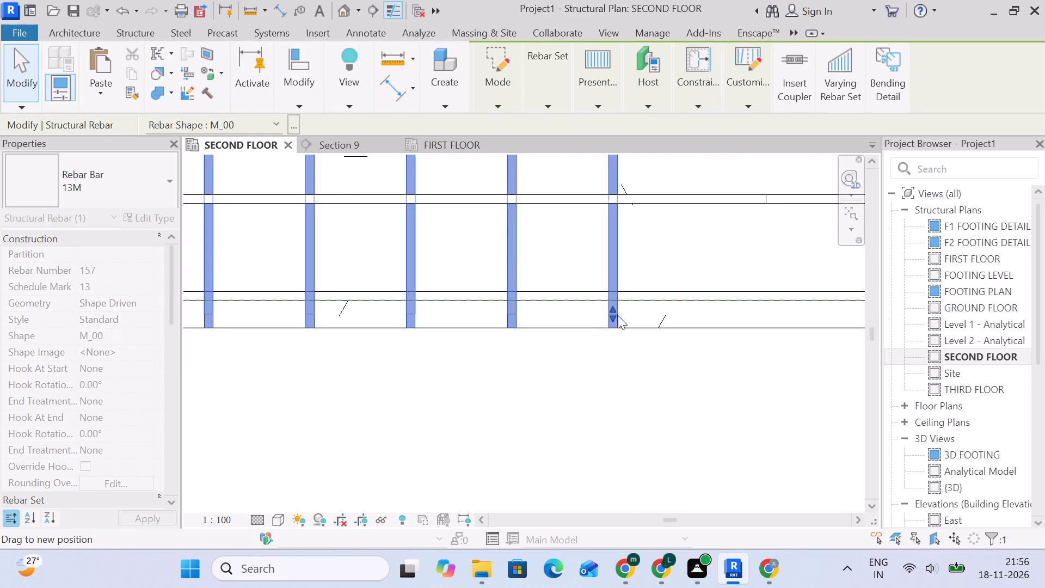
pyautogui.click(566, 364)
# Select the beam's bottom row of 36M bars in Section 9 and check its extent in the SECOND FLOOR plan.
pyautogui.scroll(-11, 569, 364)
pyautogui.moveTo(467, 399); pyautogui.dragTo(488, 393, button='middle')
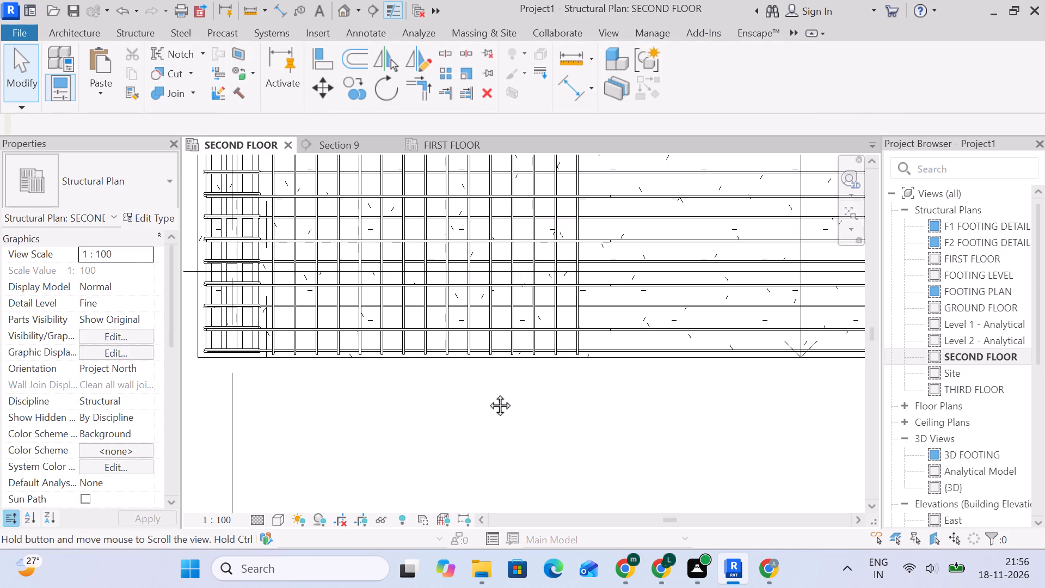
pyautogui.moveTo(488, 393); pyautogui.dragTo(551, 384, button='middle')
pyautogui.scroll(1, 557, 377)
pyautogui.scroll(-12, 563, 367)
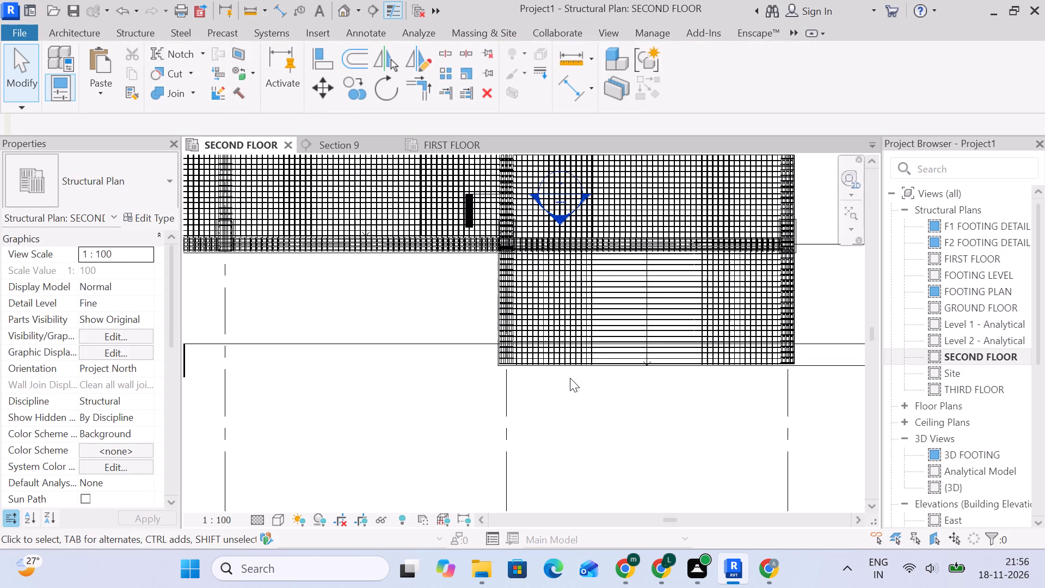
pyautogui.click(637, 405)
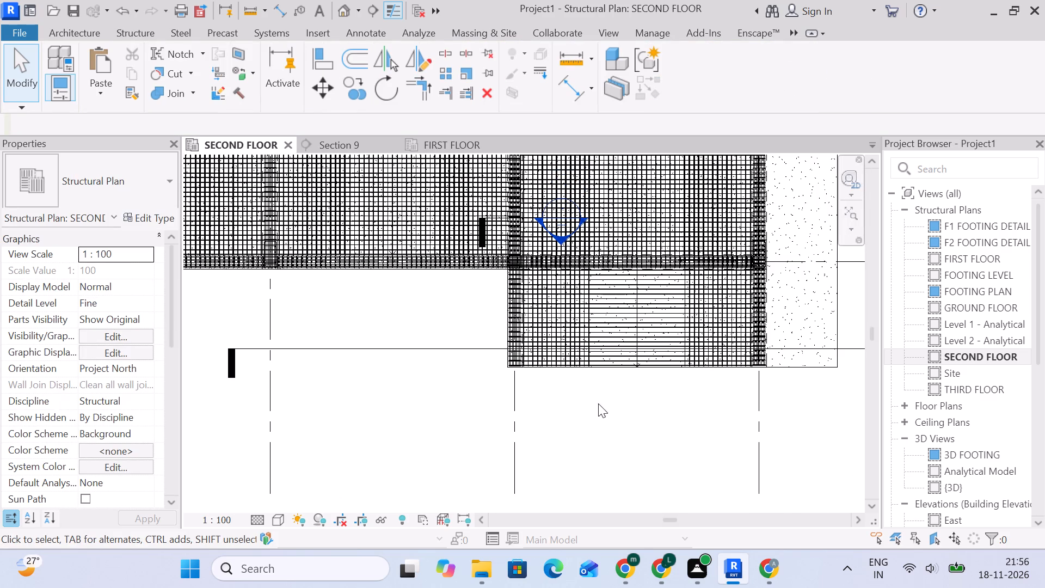
pyautogui.moveTo(683, 396); pyautogui.dragTo(638, 418, button='middle')
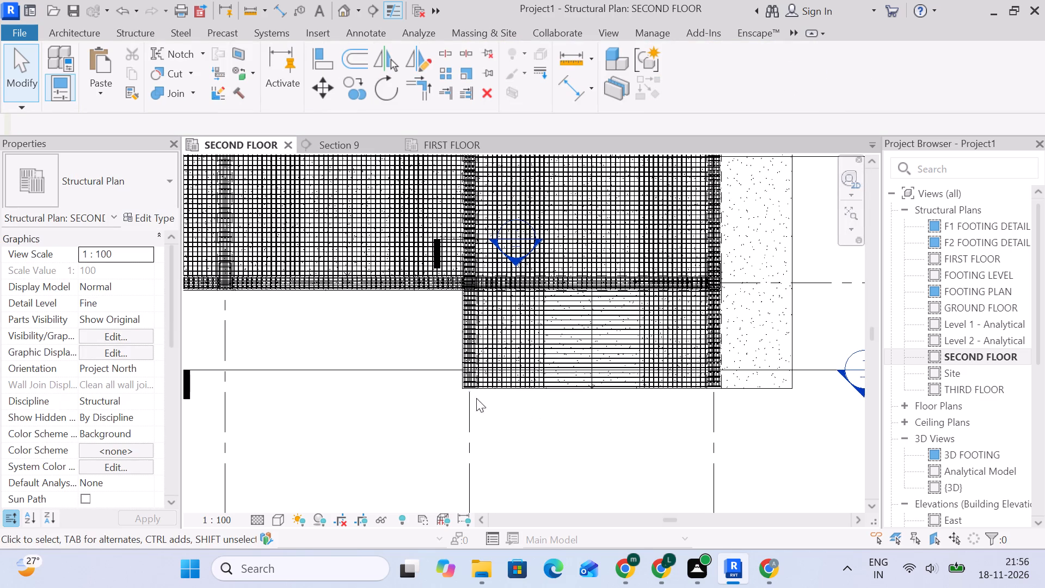
pyautogui.moveTo(377, 335); pyautogui.dragTo(638, 335, button='middle')
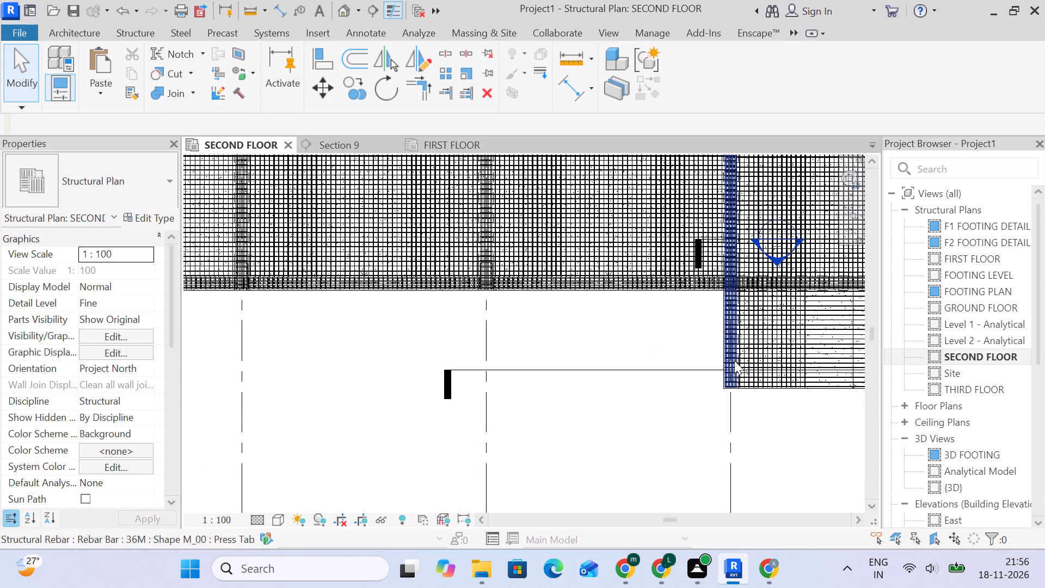
pyautogui.moveTo(733, 360); pyautogui.dragTo(617, 362, button='middle')
pyautogui.scroll(1, 616, 369)
pyautogui.click(340, 141)
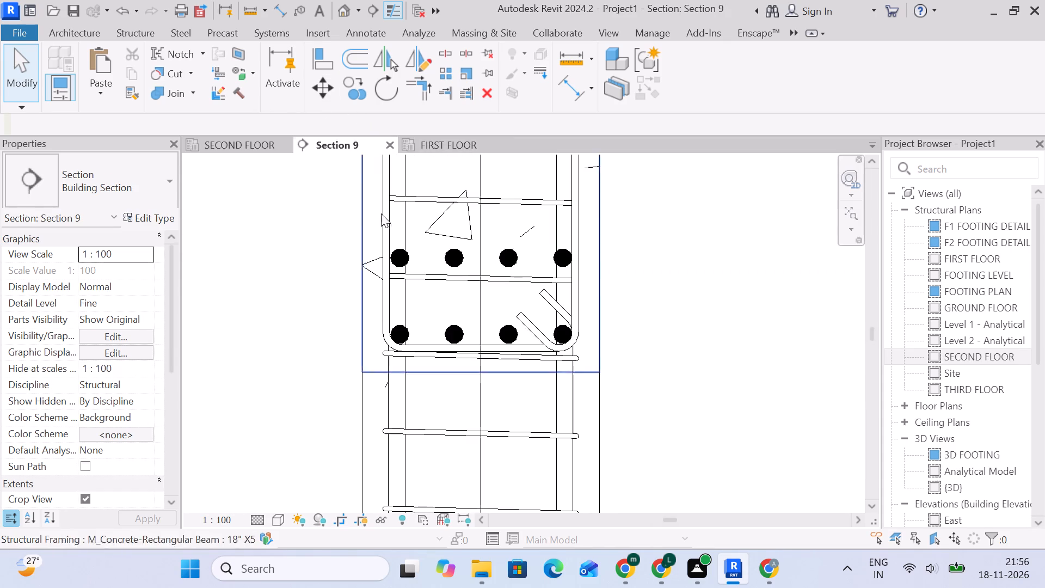
pyautogui.click(451, 334)
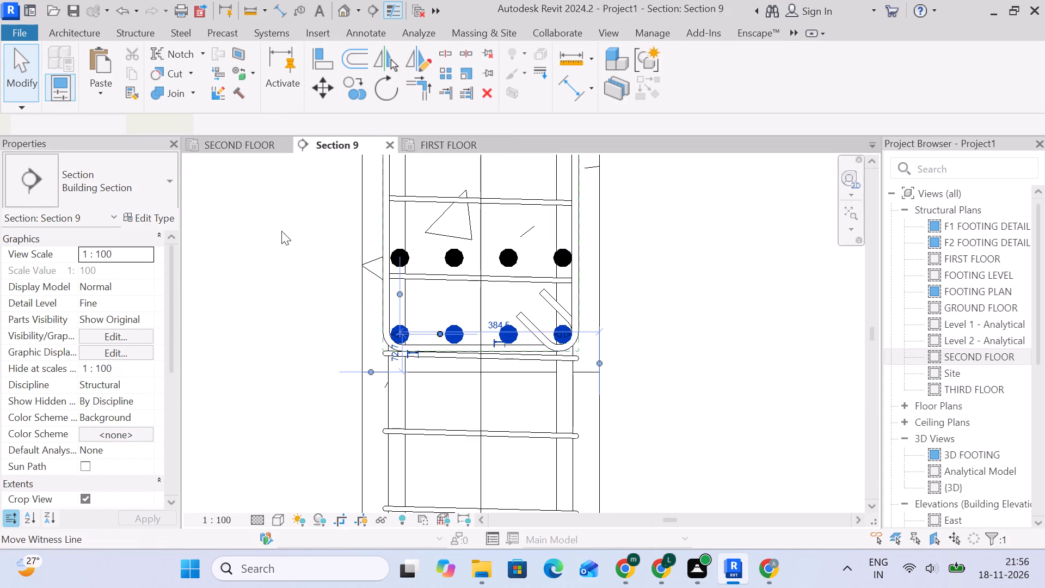
pyautogui.click(233, 149)
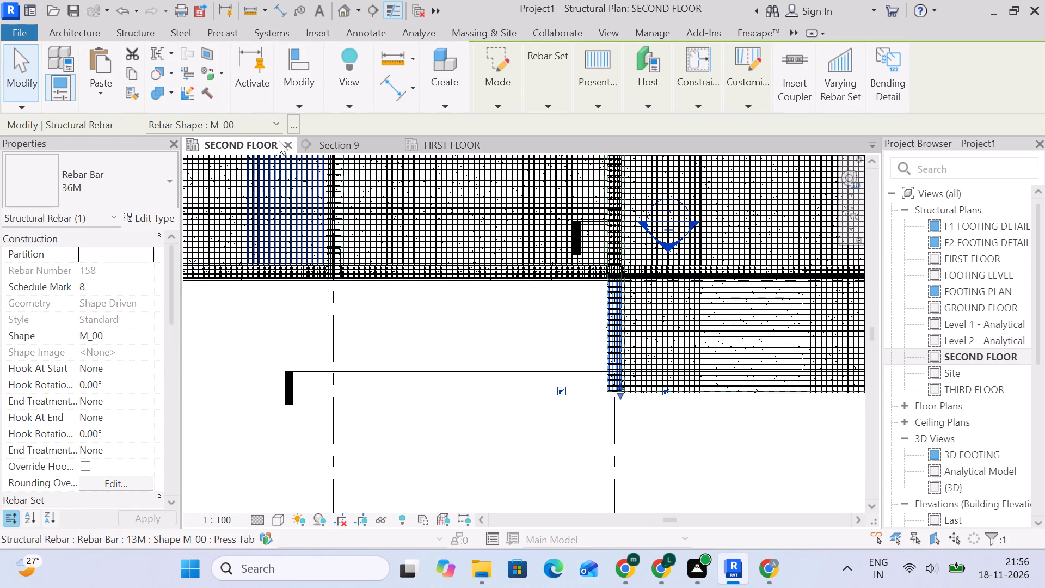
# Select the beam's second row of 36M bars in Section 9 and extend it in plan to the last stirrup near the slab edge.
pyautogui.click(329, 149)
pyautogui.click(458, 259)
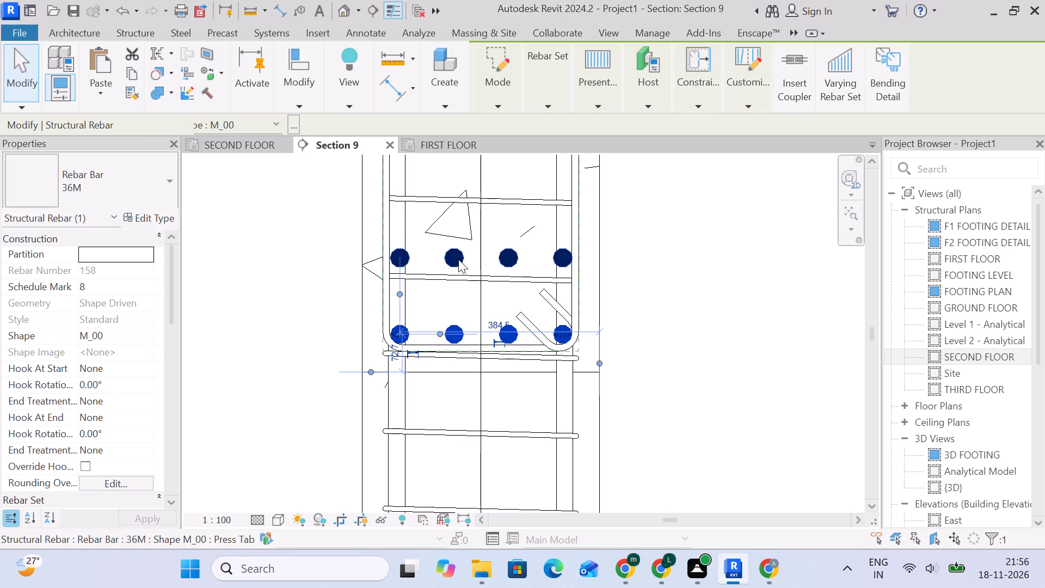
pyautogui.click(232, 144)
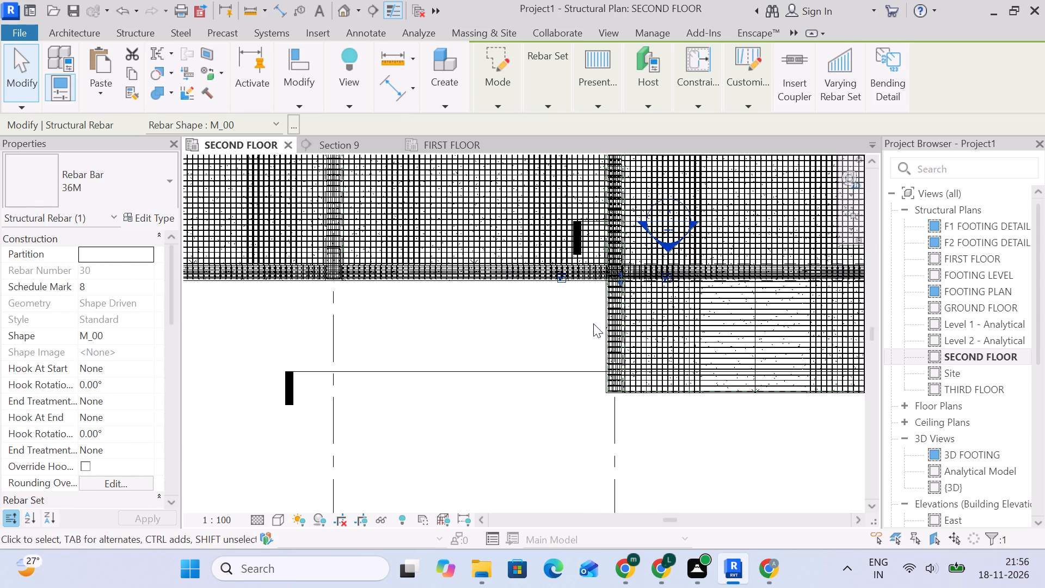
pyautogui.moveTo(653, 304); pyautogui.dragTo(506, 254, button='middle')
pyautogui.scroll(4, 505, 253)
pyautogui.scroll(3, 440, 223)
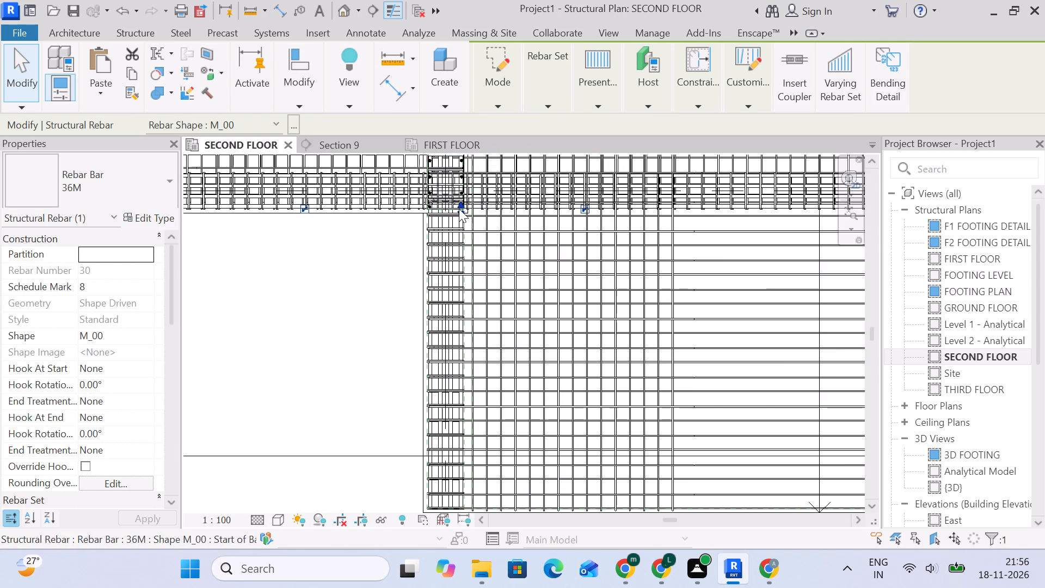
pyautogui.moveTo(459, 209); pyautogui.dragTo(459, 396)
pyautogui.moveTo(525, 438); pyautogui.dragTo(557, 328, button='middle')
pyautogui.scroll(4, 544, 299)
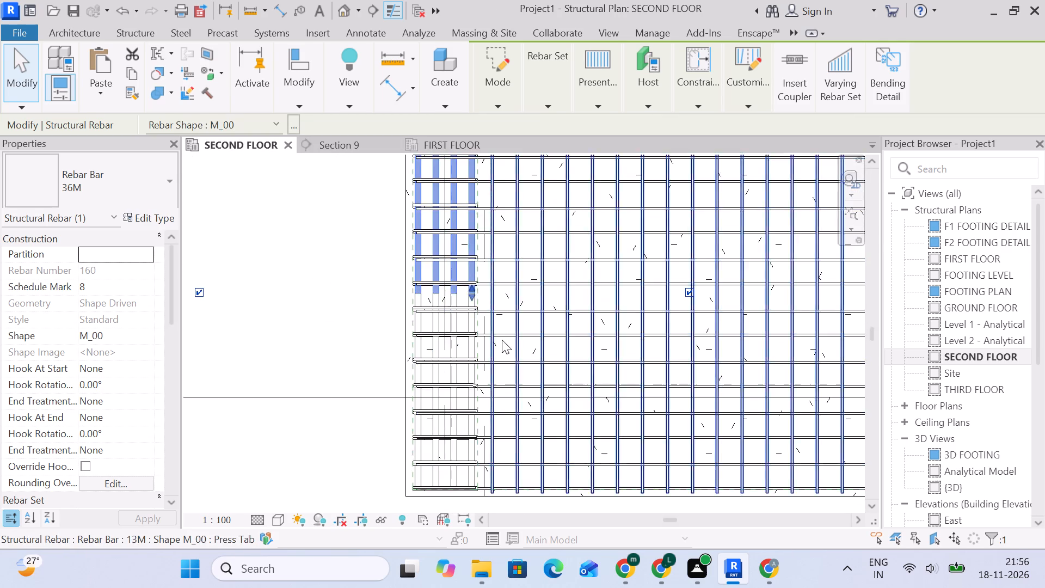
pyautogui.moveTo(504, 342); pyautogui.dragTo(527, 276, button='middle')
pyautogui.scroll(3, 527, 271)
pyautogui.moveTo(475, 201); pyautogui.dragTo(494, 411)
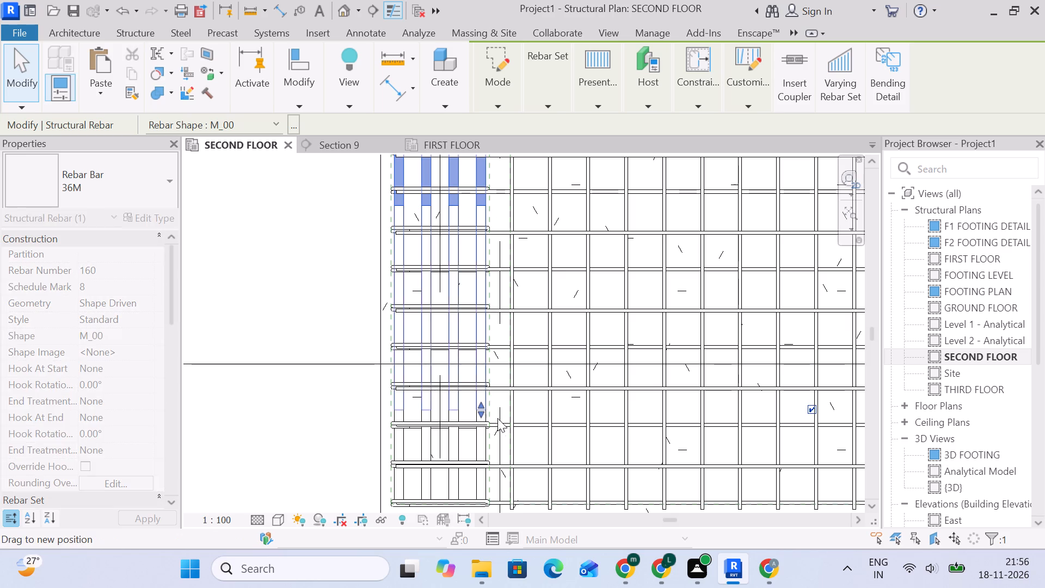
pyautogui.moveTo(515, 481); pyautogui.dragTo(559, 308, button='middle')
pyautogui.scroll(4, 556, 304)
pyautogui.moveTo(506, 192); pyautogui.dragTo(513, 290)
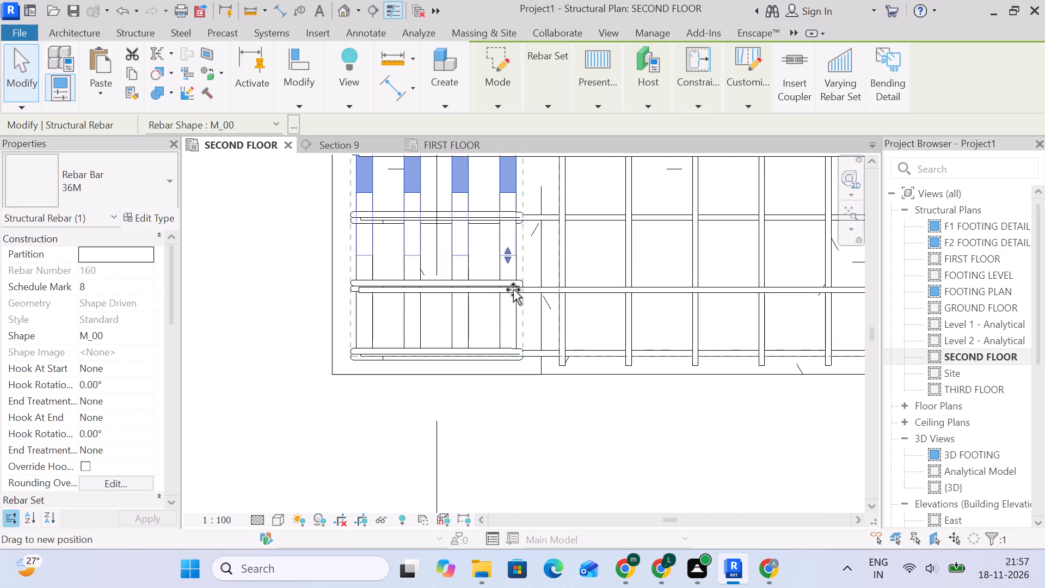
pyautogui.moveTo(513, 290); pyautogui.dragTo(525, 359)
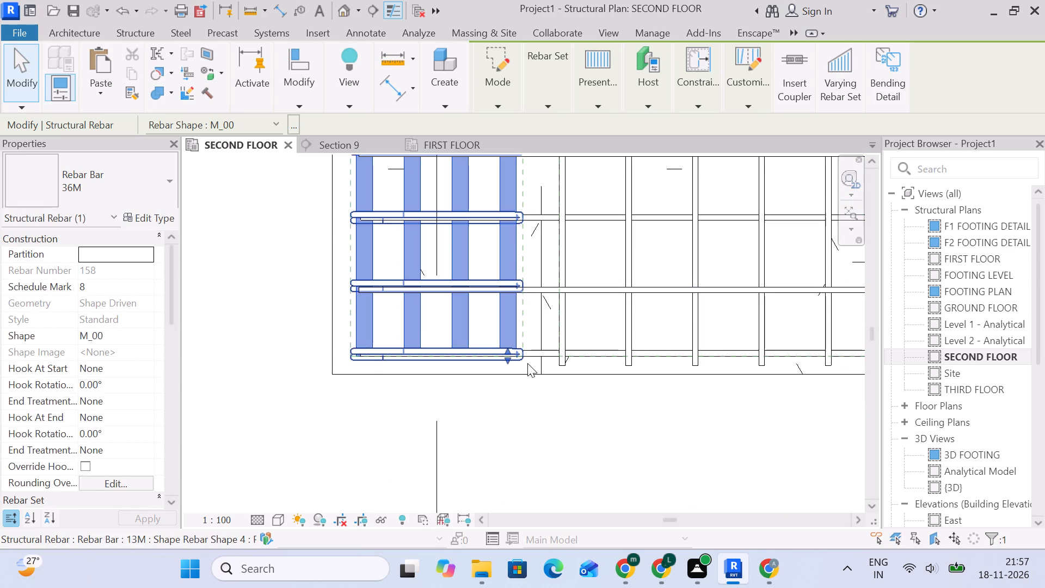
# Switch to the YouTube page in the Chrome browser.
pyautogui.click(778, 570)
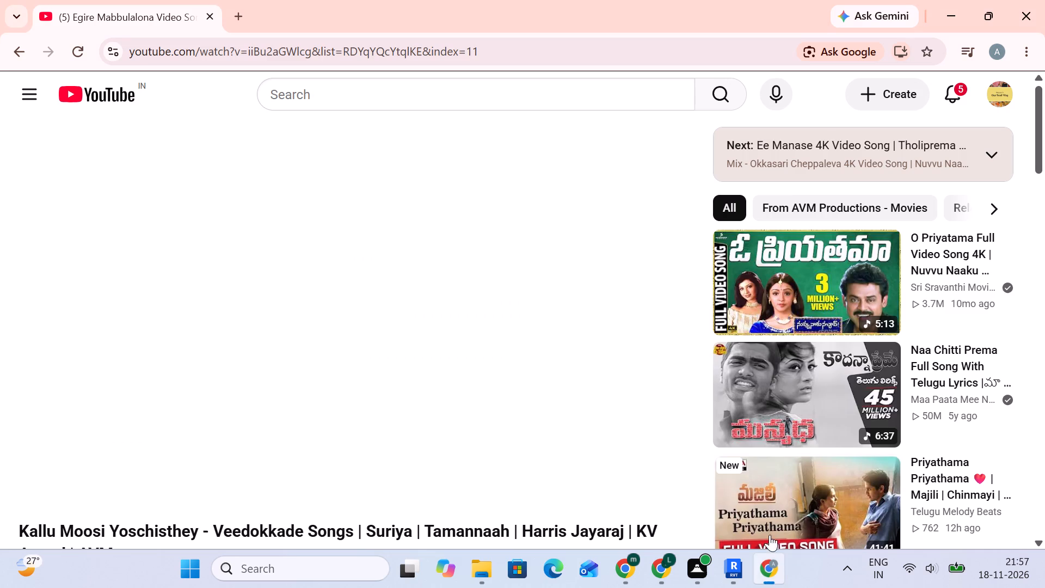
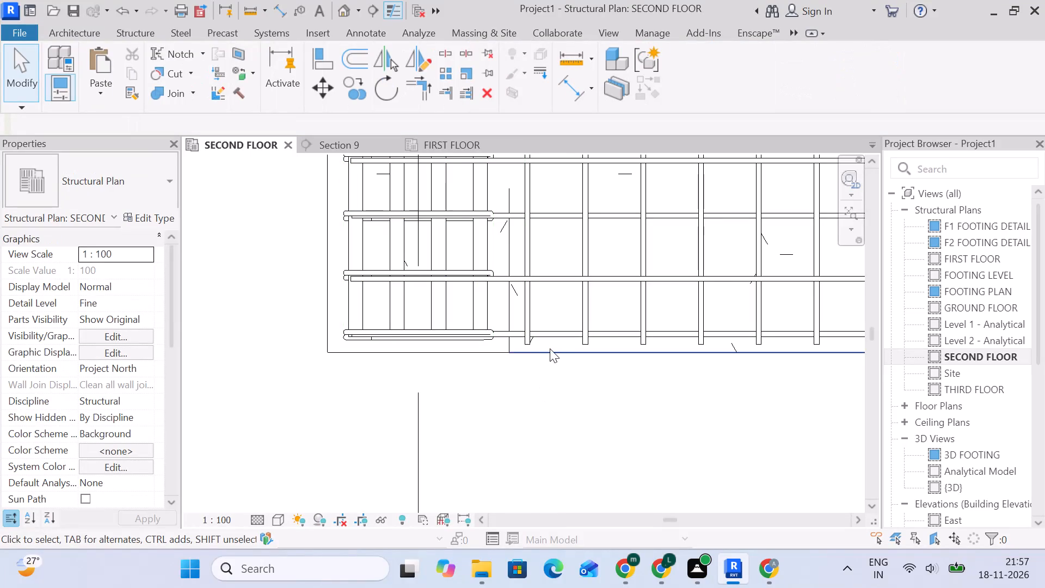
# Shorten the 13M M_00 bar set beside the first beam, pulling its lower ends slightly further back from the outer slab edge.
pyautogui.click(532, 346)
pyautogui.scroll(-2, 753, 361)
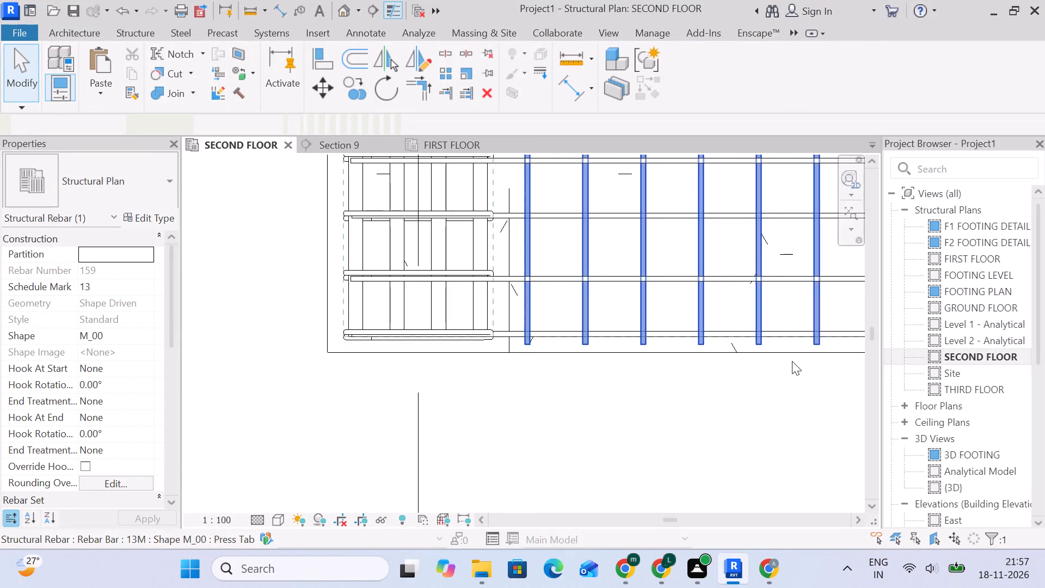
pyautogui.scroll(-2, 792, 361)
pyautogui.moveTo(792, 361); pyautogui.dragTo(433, 363, button='middle')
pyautogui.scroll(4, 773, 366)
pyautogui.scroll(5, 712, 354)
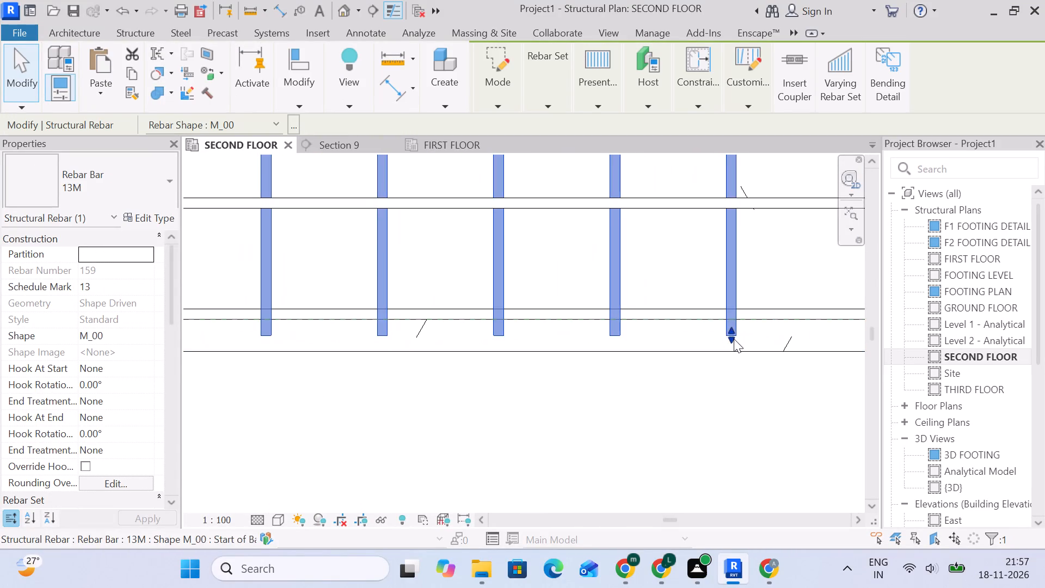
pyautogui.moveTo(734, 339); pyautogui.dragTo(731, 320)
# Shorten the 13M M_00 bar set beside the opposite beam, pulling its lower ends slightly further back from the outer slab edge.
pyautogui.scroll(-4, 763, 375)
pyautogui.moveTo(784, 383); pyautogui.dragTo(340, 414, button='middle')
pyautogui.scroll(-1, 355, 412)
pyautogui.scroll(-2, 636, 417)
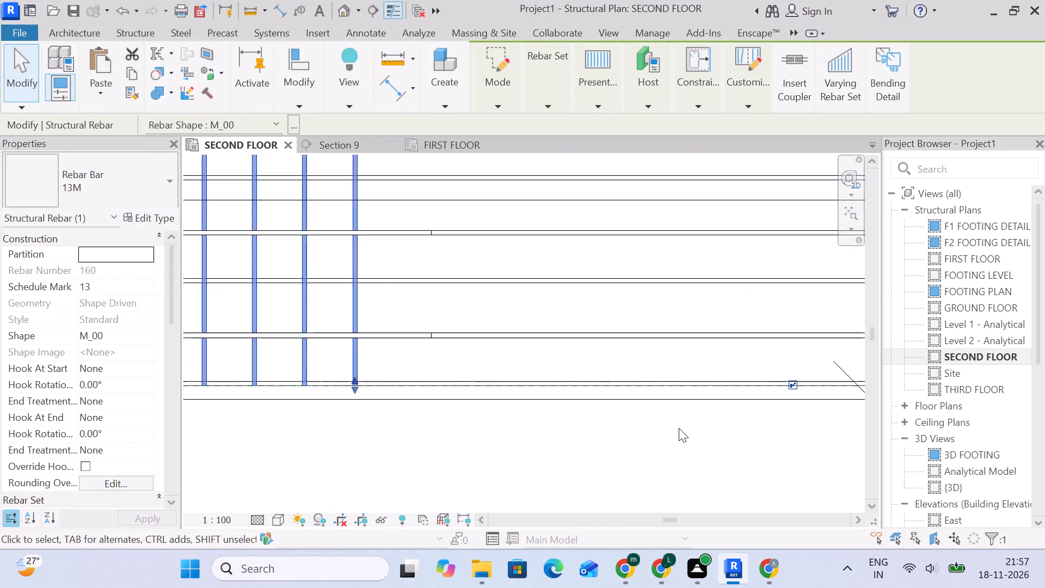
pyautogui.scroll(-2, 679, 428)
pyautogui.moveTo(707, 432); pyautogui.dragTo(289, 370, button='middle')
pyautogui.moveTo(578, 366); pyautogui.dragTo(192, 366, button='middle')
pyautogui.moveTo(585, 370); pyautogui.dragTo(579, 370, button='middle')
pyautogui.click(558, 415)
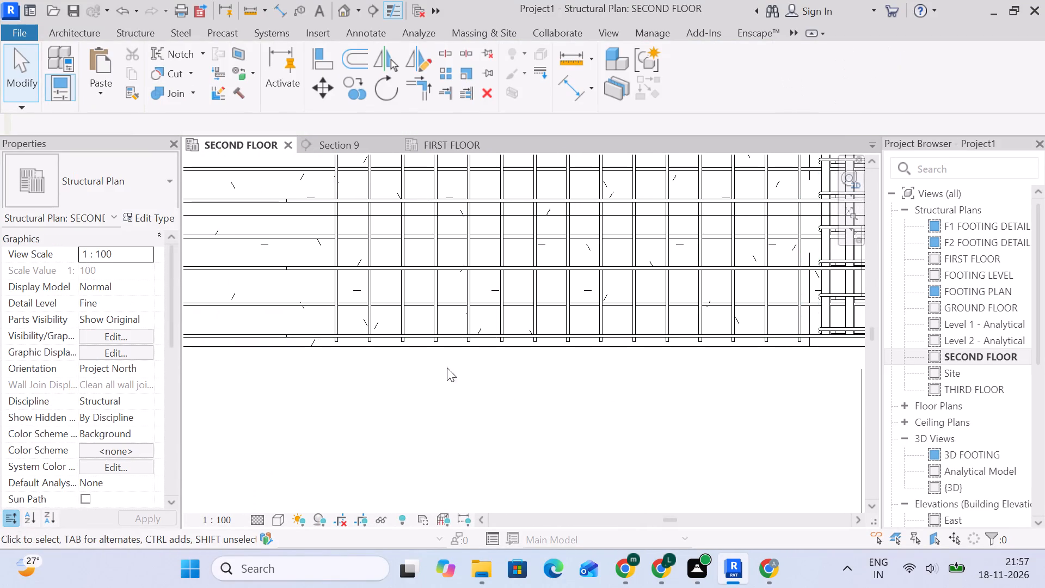
pyautogui.scroll(3, 353, 317)
pyautogui.click(340, 317)
pyautogui.moveTo(388, 393); pyautogui.dragTo(488, 393, button='middle')
pyautogui.scroll(4, 398, 375)
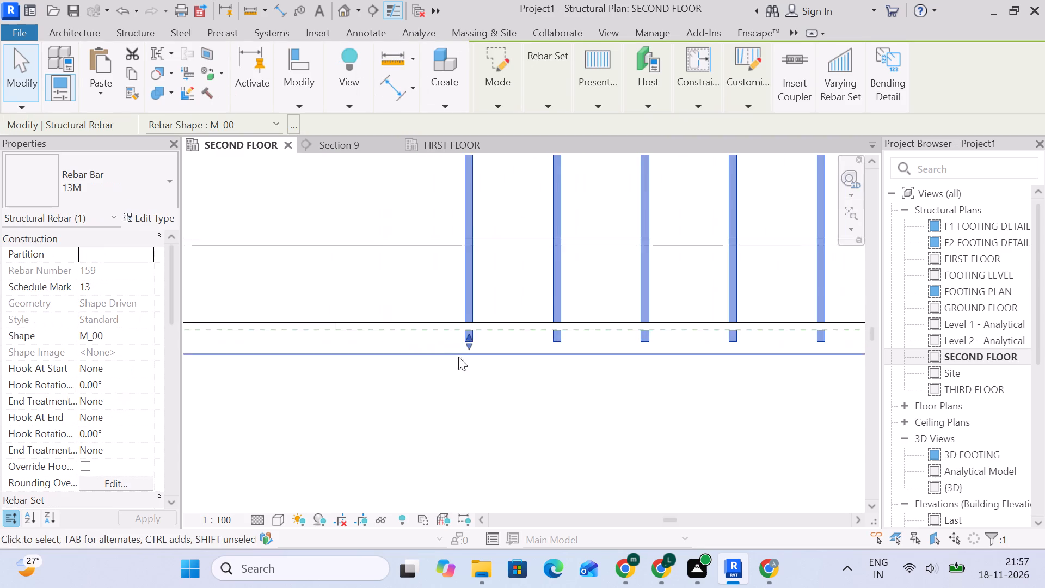
pyautogui.scroll(4, 463, 340)
pyautogui.moveTo(475, 336); pyautogui.dragTo(472, 316)
pyautogui.click(459, 425)
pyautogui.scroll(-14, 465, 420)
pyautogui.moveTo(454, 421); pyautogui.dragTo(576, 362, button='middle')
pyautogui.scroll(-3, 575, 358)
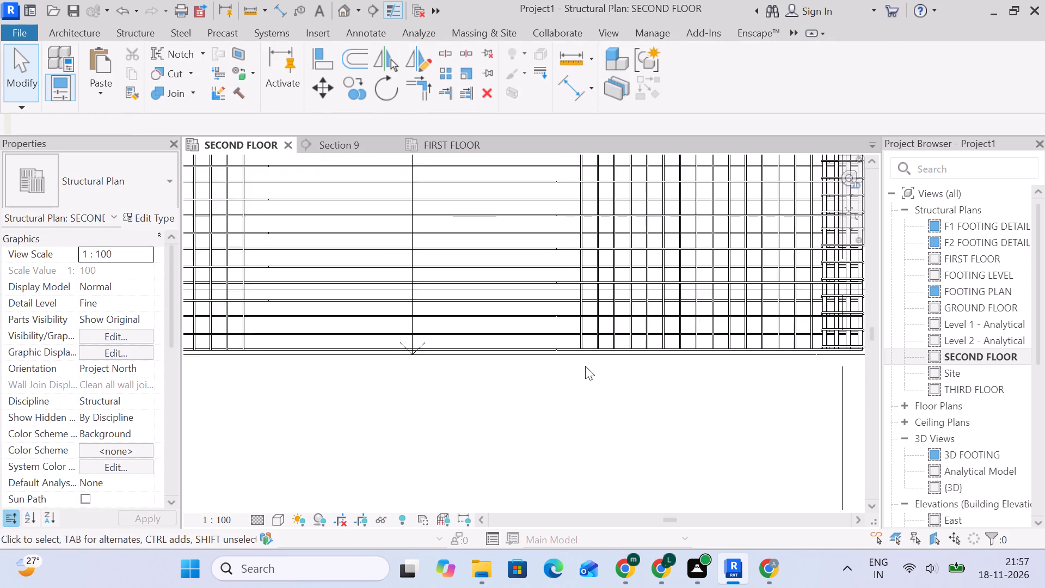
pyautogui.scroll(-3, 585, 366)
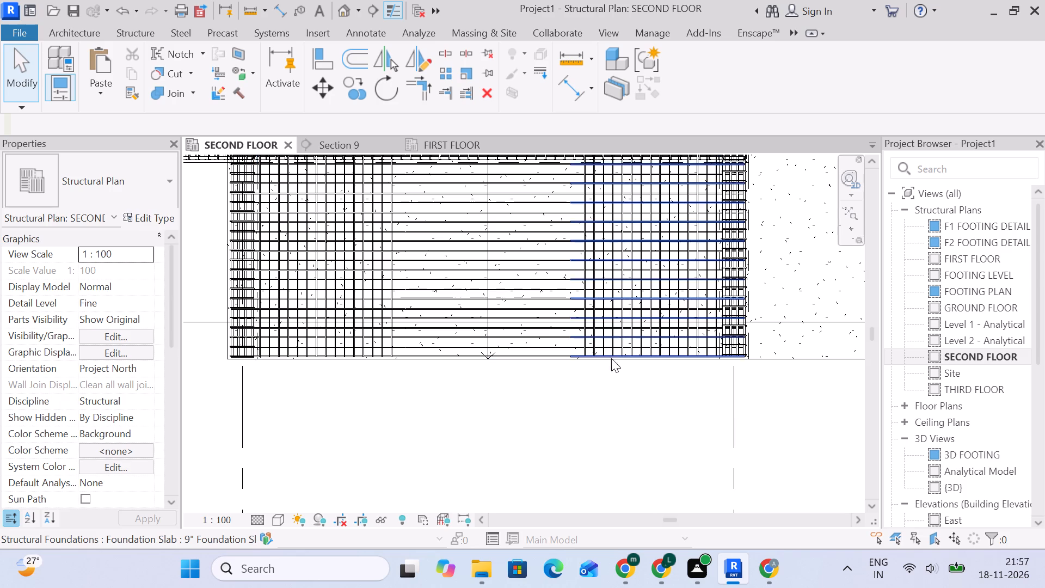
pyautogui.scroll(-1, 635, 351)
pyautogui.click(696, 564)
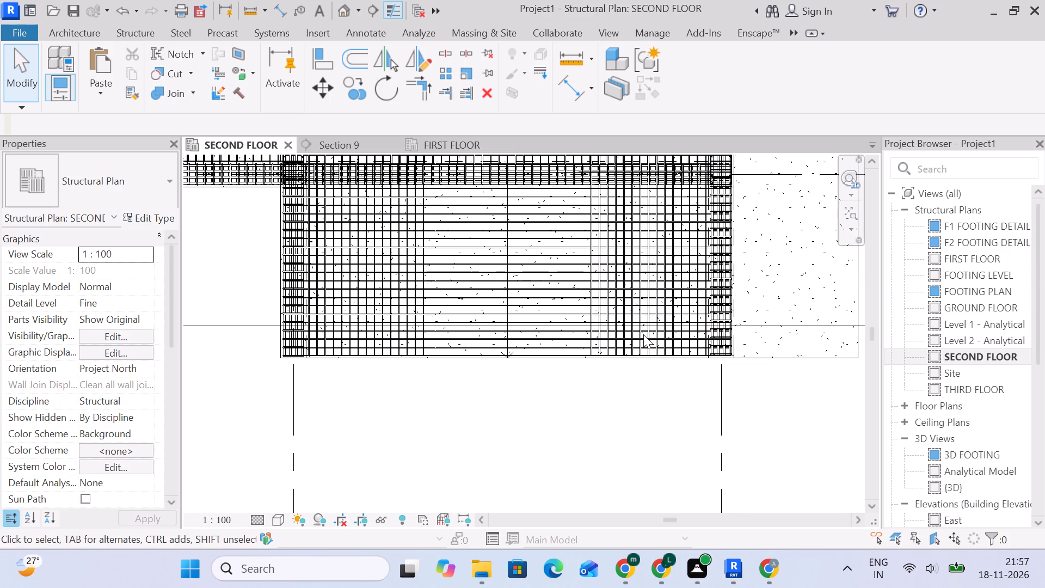
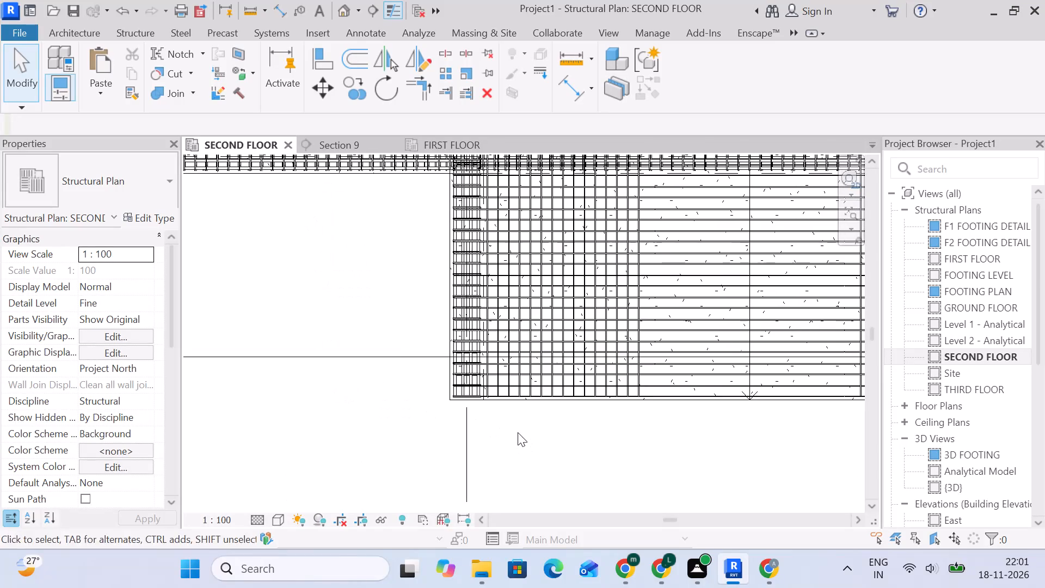
# Check the extent of the beam stirrup and the two bottom 36M bar rows between Section 9 and the SECOND FLOOR plan.
pyautogui.click(353, 145)
pyautogui.click(392, 334)
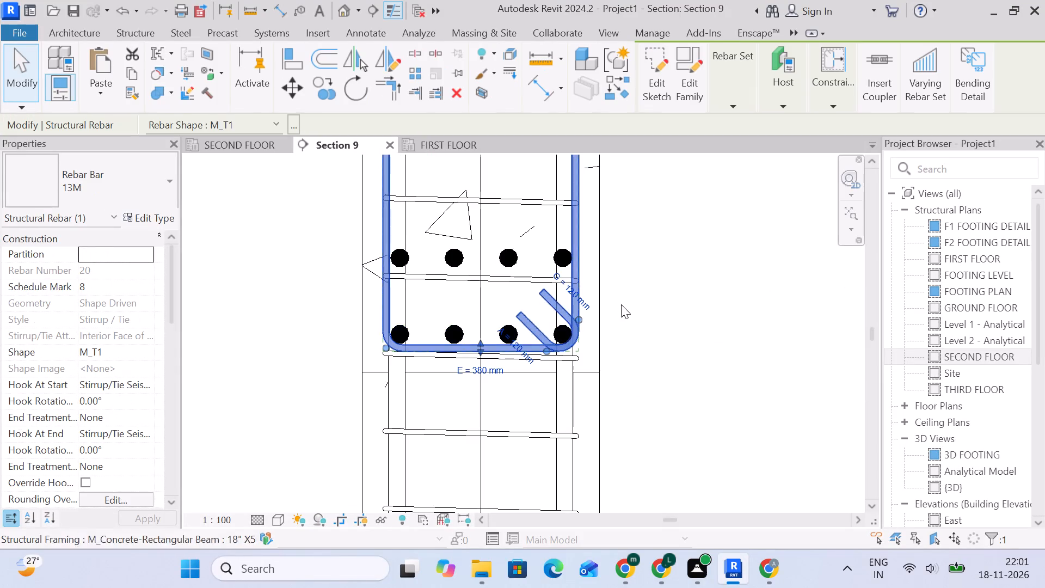
pyautogui.click(250, 150)
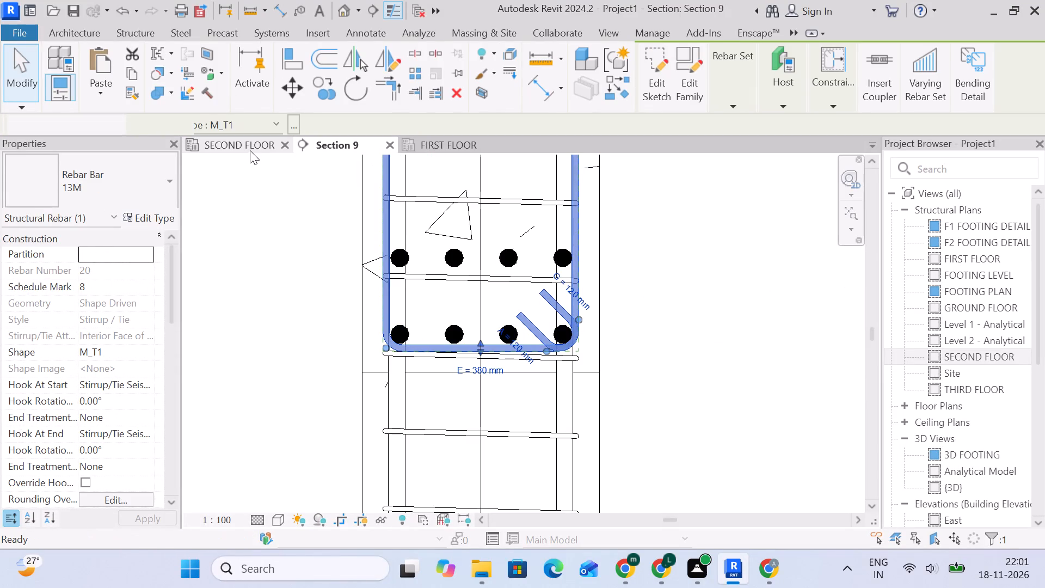
pyautogui.click(346, 278)
pyautogui.click(353, 137)
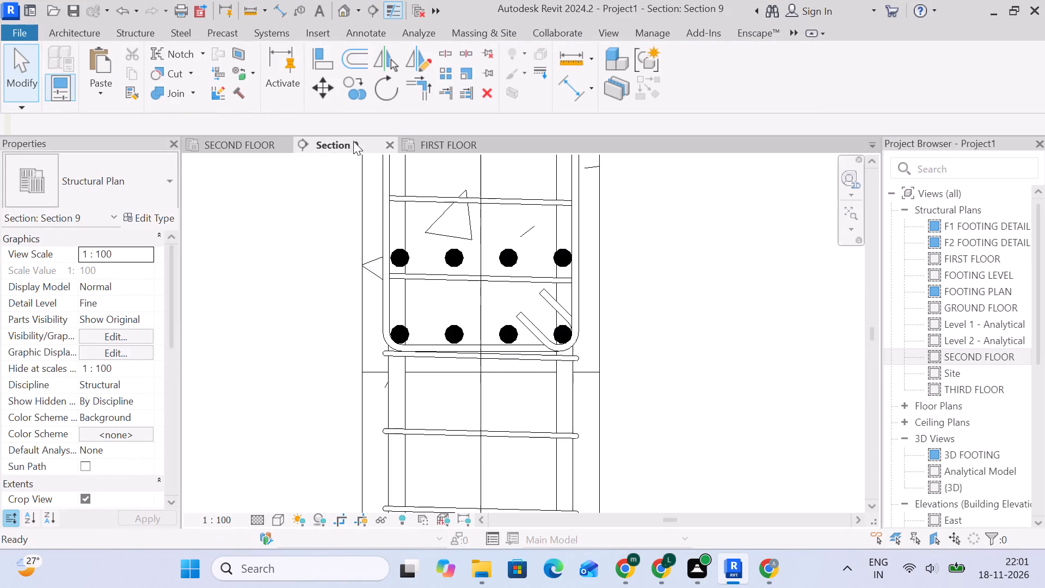
pyautogui.click(410, 332)
pyautogui.click(250, 148)
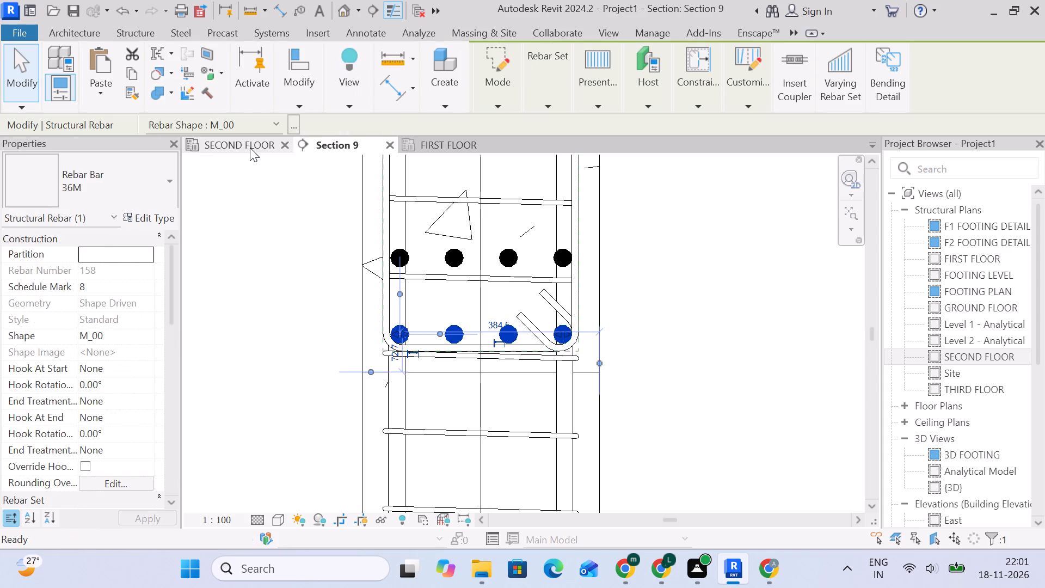
pyautogui.click(313, 249)
pyautogui.click(339, 137)
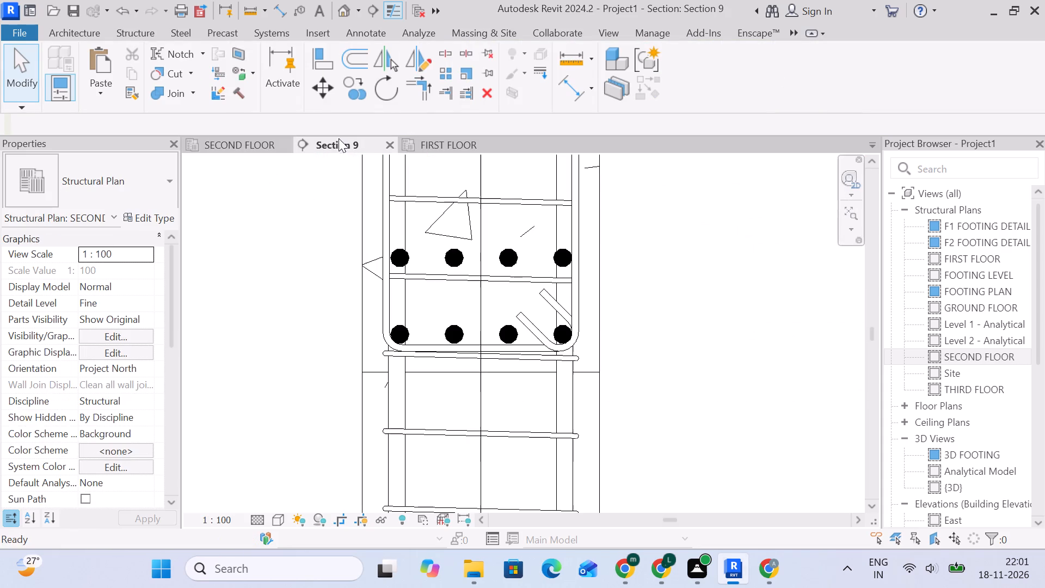
pyautogui.click(452, 256)
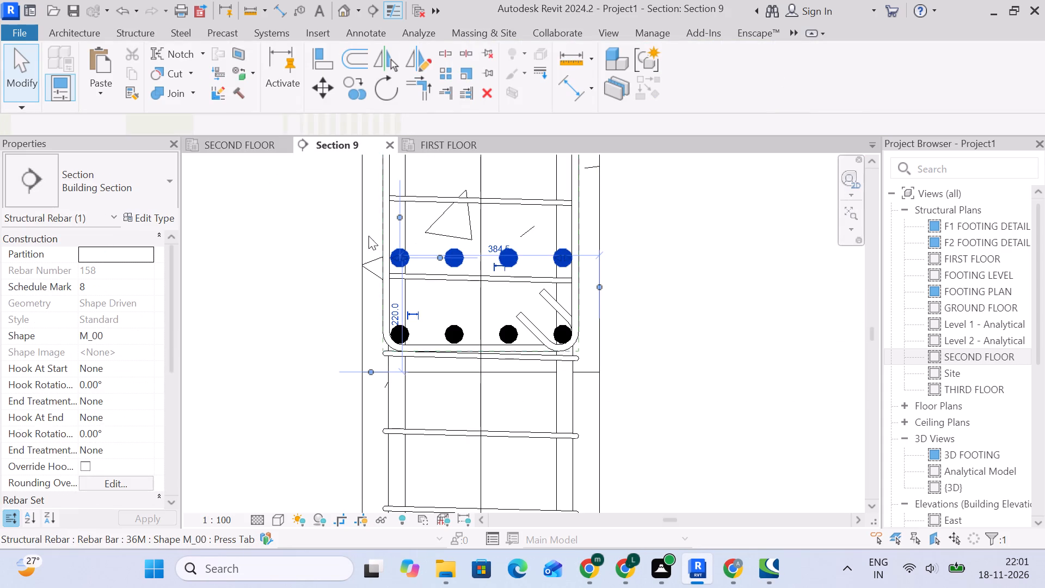
pyautogui.click(263, 148)
pyautogui.click(312, 252)
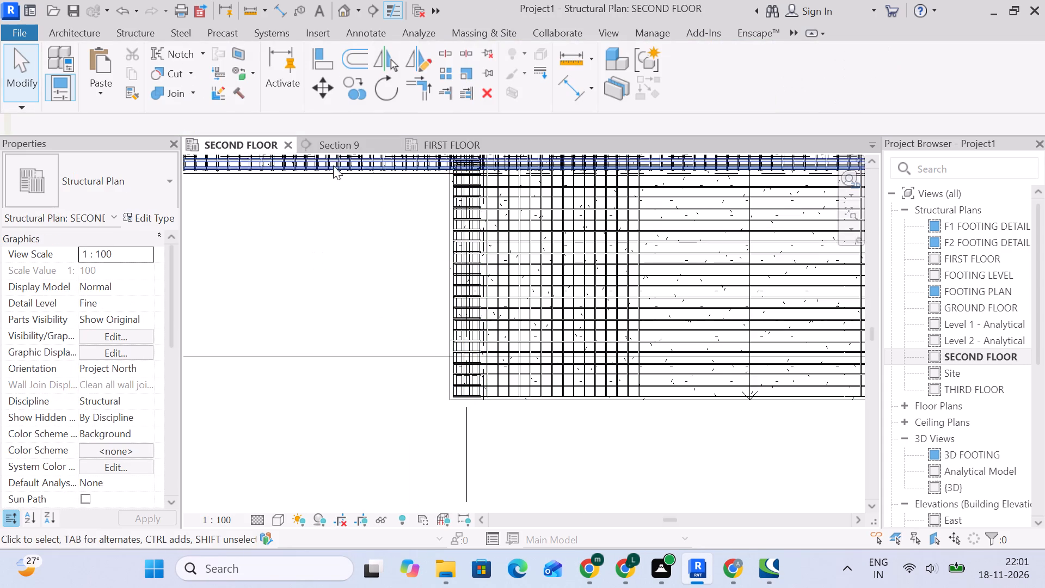
# Extend the second-from-top row of 36M beam bars in the SECOND FLOOR plan to the last stirrup at the outer slab edge.
pyautogui.click(333, 144)
pyautogui.moveTo(424, 225); pyautogui.dragTo(407, 469, button='middle')
pyautogui.scroll(-2, 416, 306)
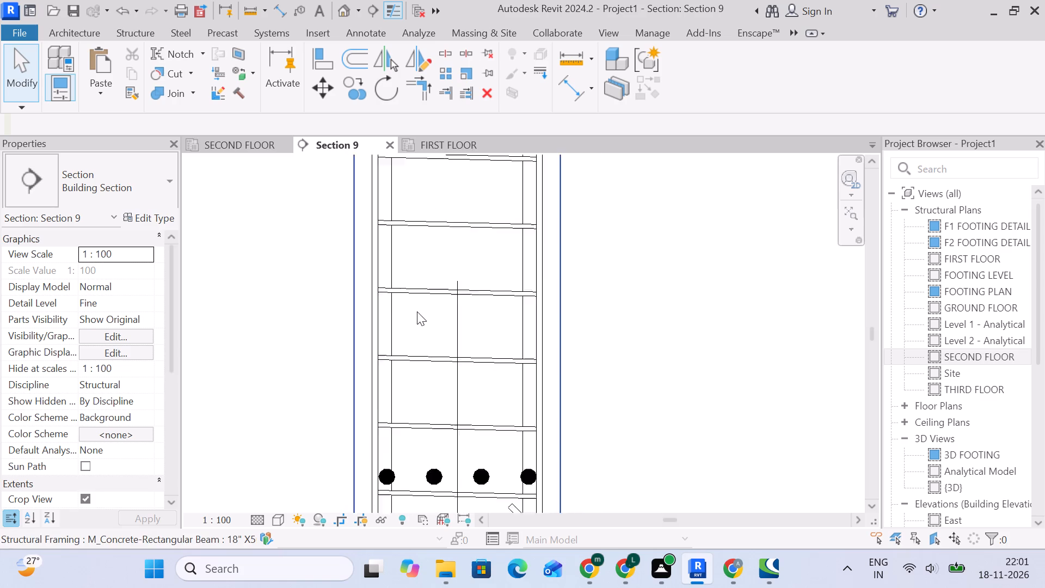
pyautogui.scroll(-3, 417, 311)
pyautogui.moveTo(417, 317); pyautogui.dragTo(417, 469, button='middle')
pyautogui.scroll(5, 421, 364)
pyautogui.click(385, 333)
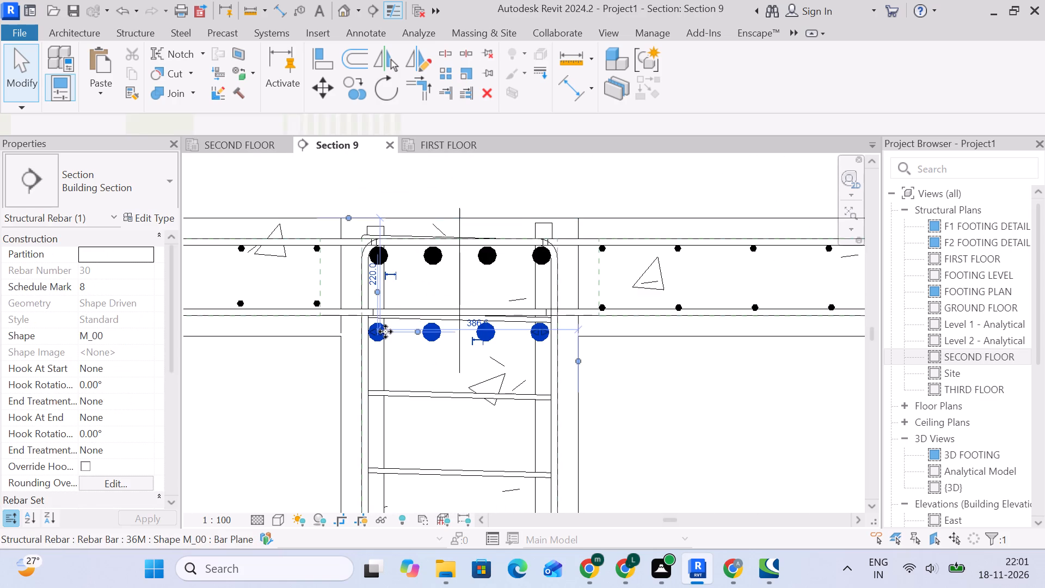
pyautogui.click(232, 150)
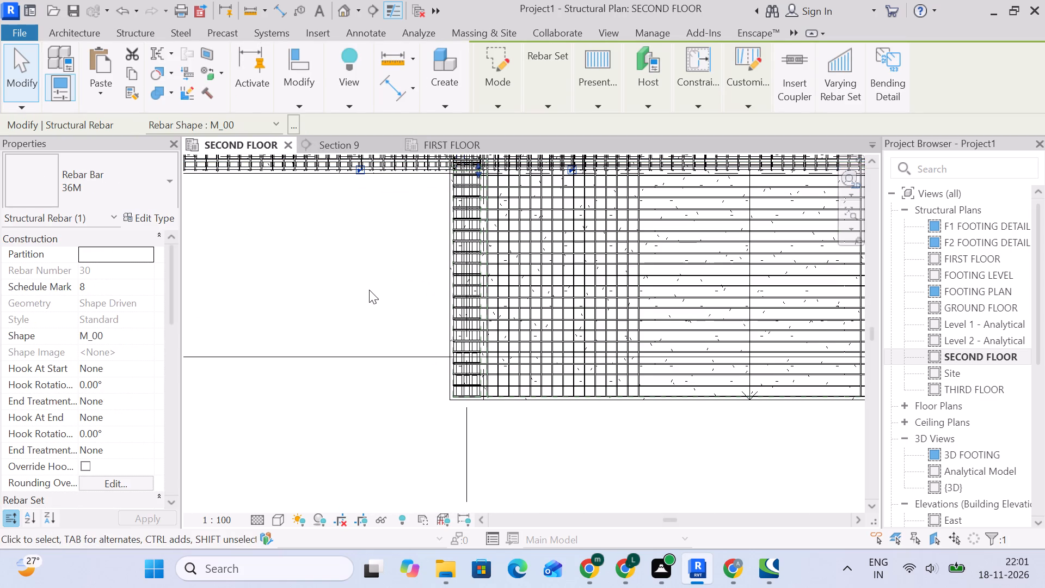
pyautogui.moveTo(370, 290); pyautogui.dragTo(345, 340, button='middle')
pyautogui.moveTo(452, 219); pyautogui.dragTo(453, 223)
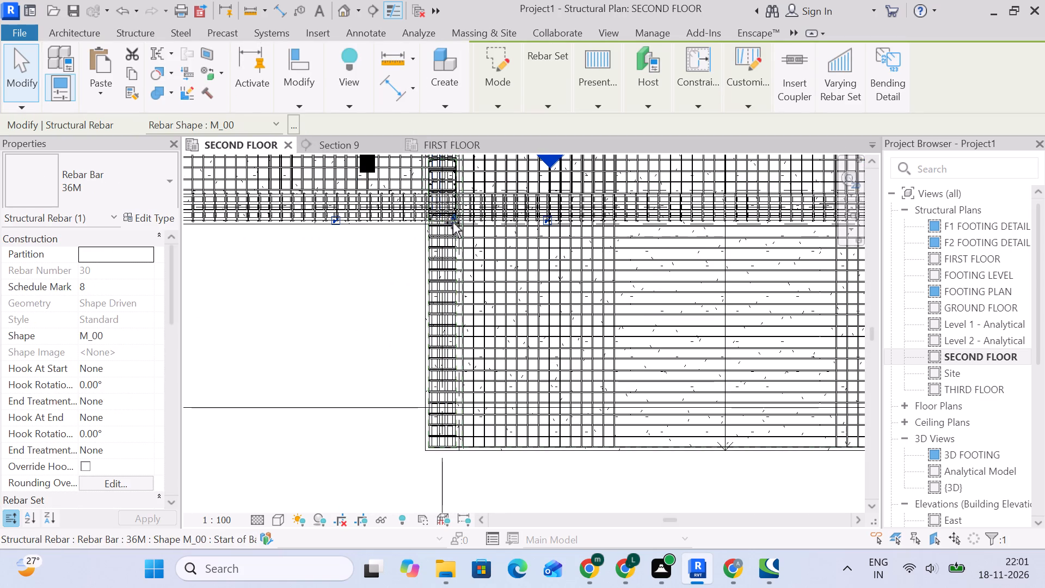
pyautogui.moveTo(453, 223); pyautogui.dragTo(447, 434)
pyautogui.scroll(9, 444, 445)
pyautogui.moveTo(501, 458); pyautogui.dragTo(522, 372, button='middle')
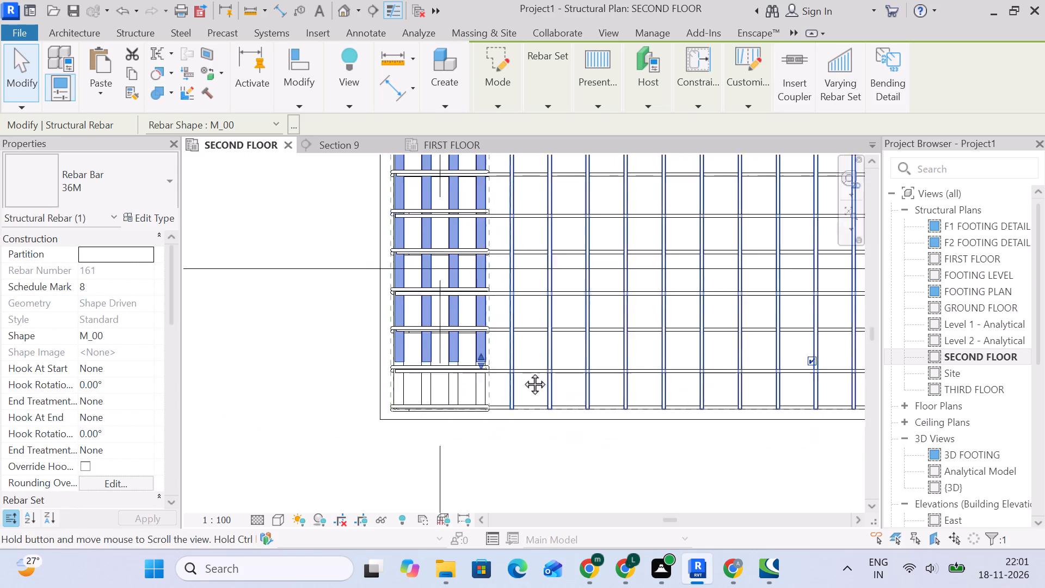
pyautogui.moveTo(522, 372); pyautogui.dragTo(525, 348, button='middle')
pyautogui.scroll(4, 525, 348)
pyautogui.moveTo(477, 257); pyautogui.dragTo(478, 337)
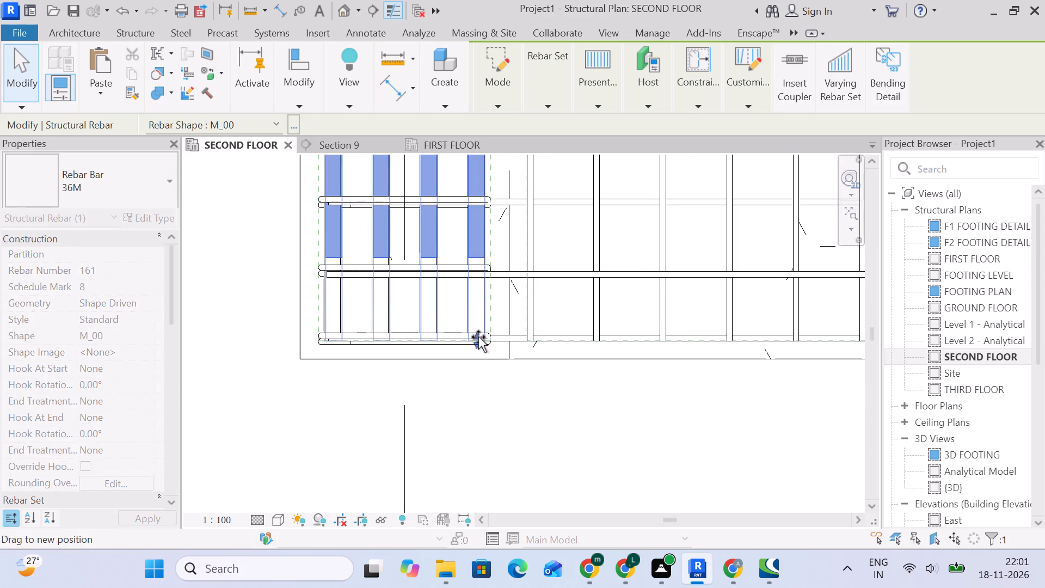
pyautogui.moveTo(478, 337); pyautogui.dragTo(479, 339)
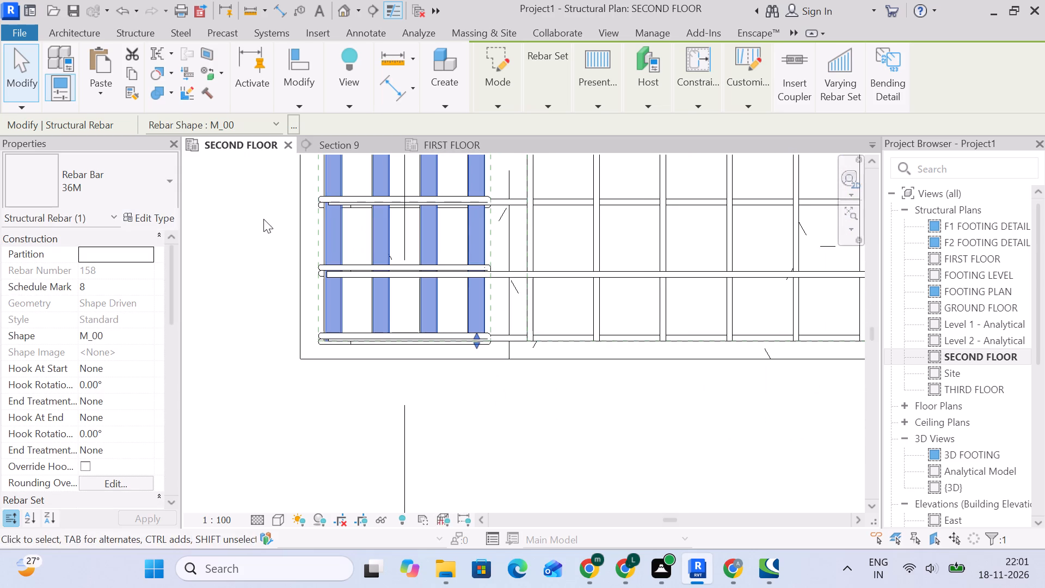
# Extend the top row of 36M beam bars in the SECOND FLOOR plan to the last stirrup at the outer slab edge.
pyautogui.click(342, 157)
pyautogui.click(275, 194)
pyautogui.click(348, 143)
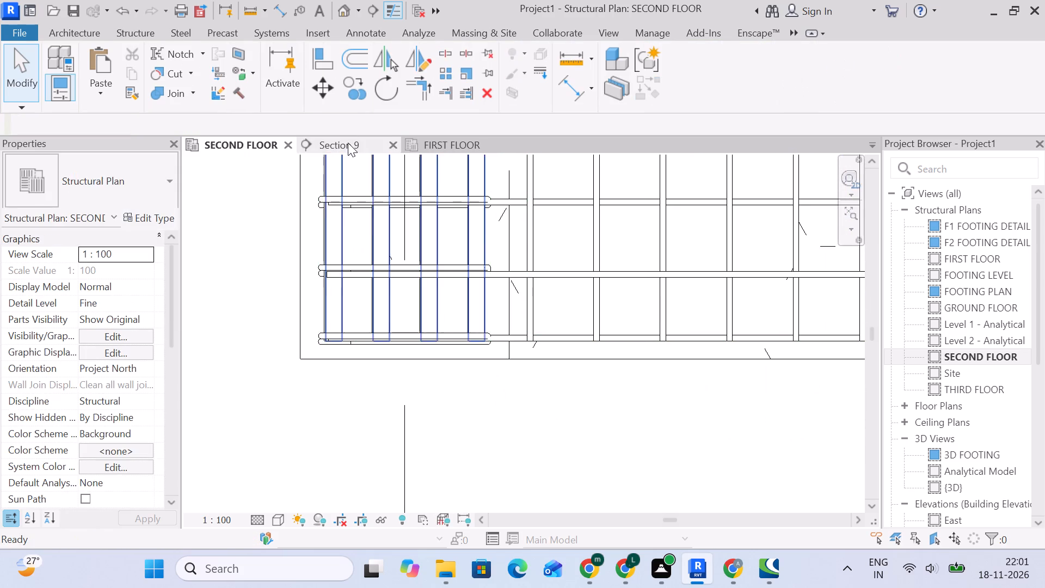
pyautogui.click(379, 259)
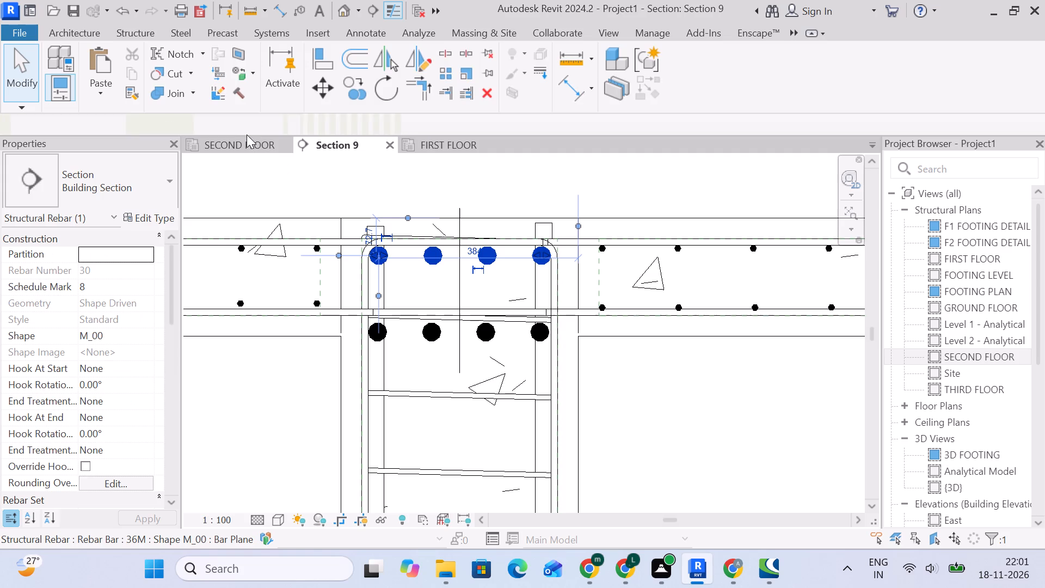
pyautogui.click(245, 134)
pyautogui.click(247, 144)
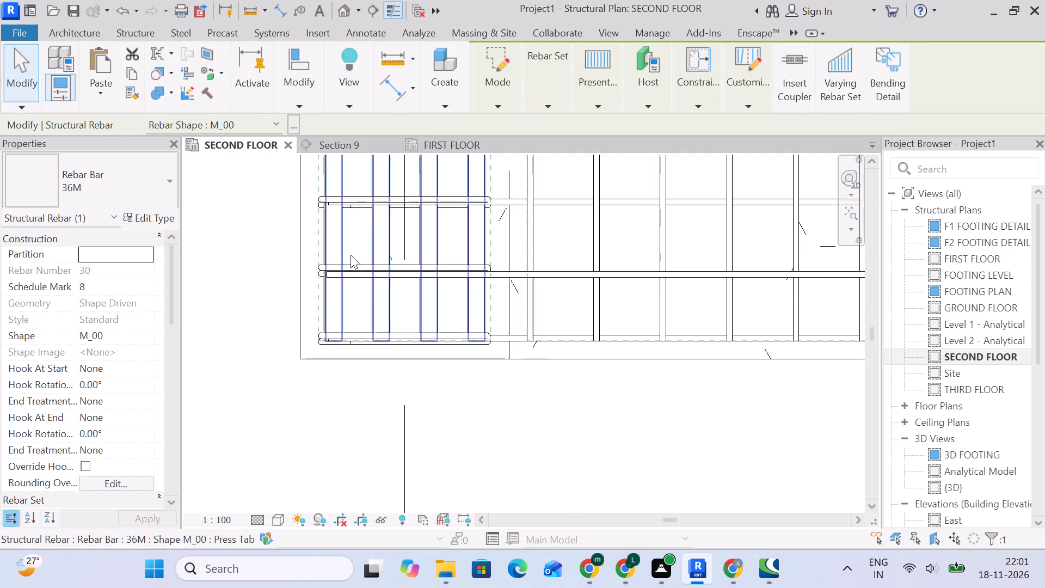
pyautogui.scroll(-10, 369, 261)
pyautogui.moveTo(370, 276); pyautogui.dragTo(387, 402, button='middle')
pyautogui.moveTo(427, 210); pyautogui.dragTo(394, 415, button='middle')
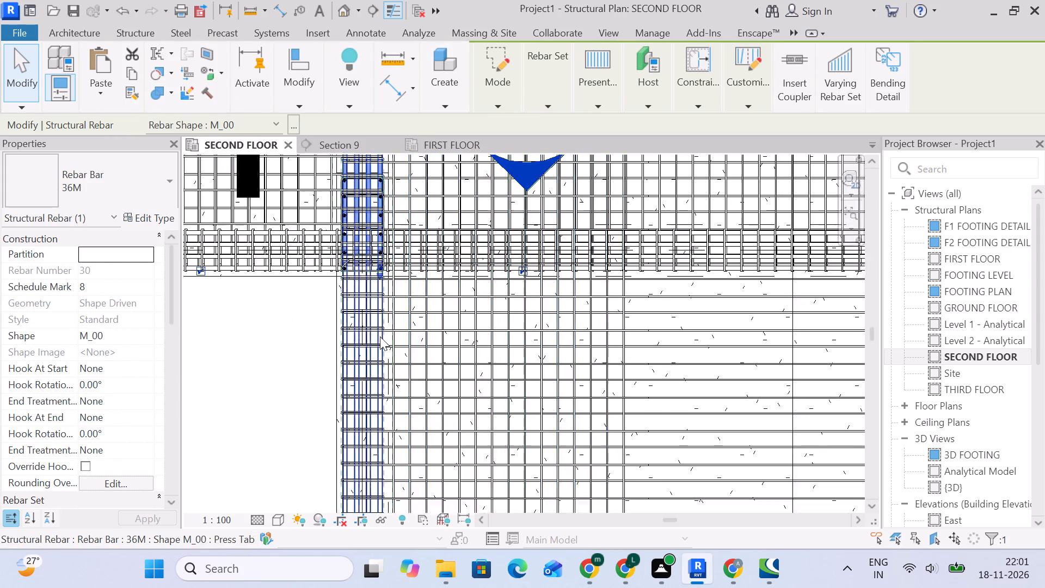
pyautogui.scroll(4, 378, 328)
pyautogui.moveTo(382, 236); pyautogui.dragTo(408, 439)
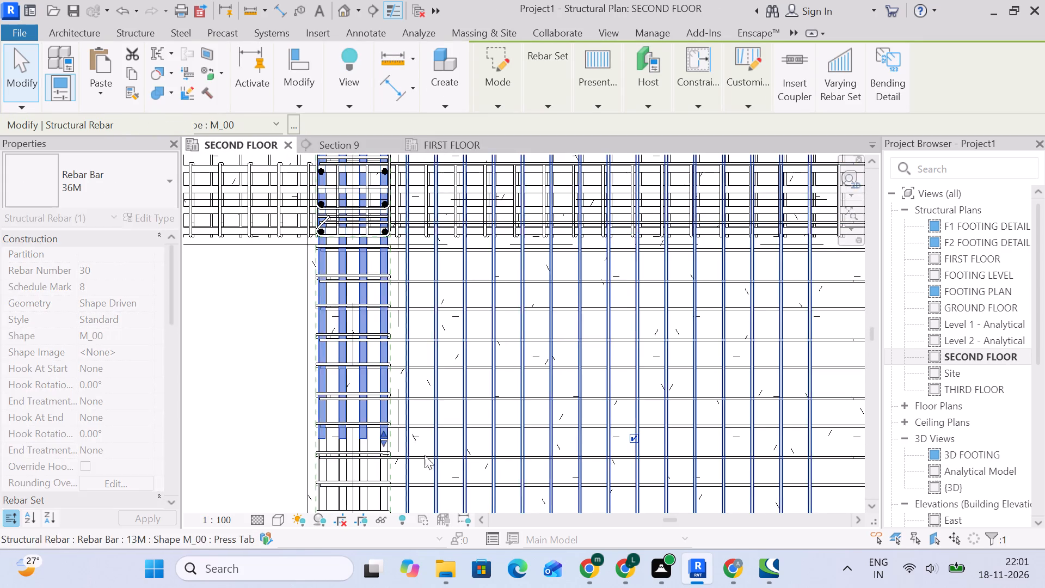
pyautogui.moveTo(438, 468); pyautogui.dragTo(471, 287, button='middle')
pyautogui.moveTo(419, 254); pyautogui.dragTo(439, 432)
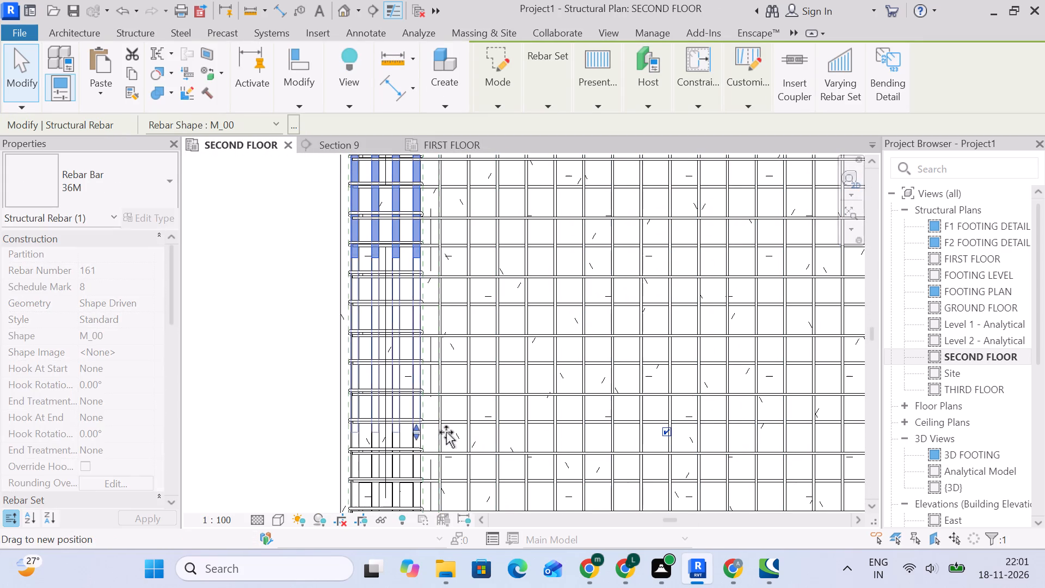
pyautogui.moveTo(498, 455); pyautogui.dragTo(546, 264, button='middle')
pyautogui.moveTo(465, 239); pyautogui.dragTo(462, 397)
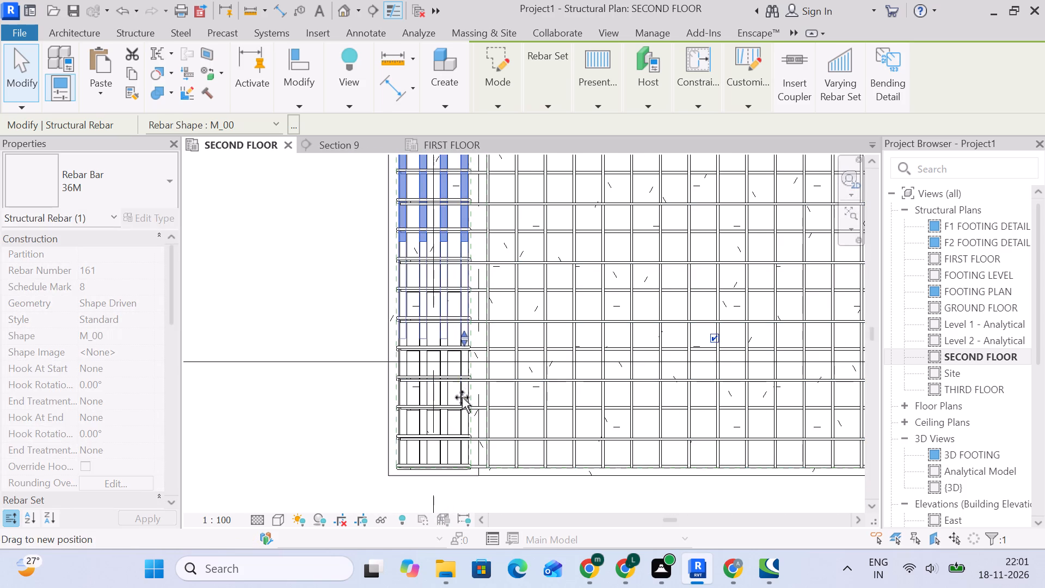
pyautogui.moveTo(462, 397); pyautogui.dragTo(462, 408)
pyautogui.scroll(8, 458, 489)
pyautogui.moveTo(476, 462); pyautogui.dragTo(577, 387, button='middle')
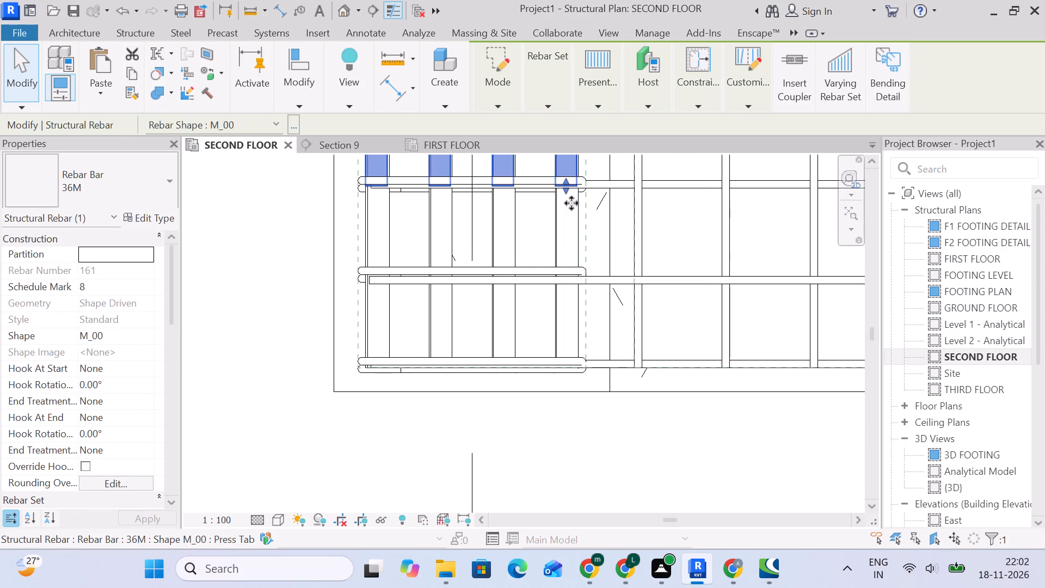
pyautogui.moveTo(565, 187); pyautogui.dragTo(580, 365)
pyautogui.scroll(4, 564, 395)
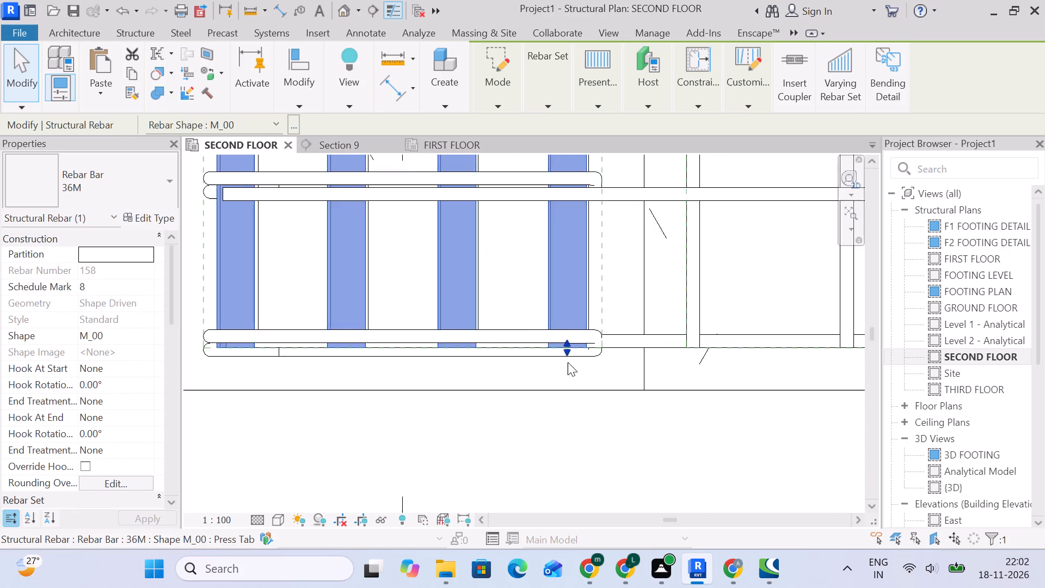
pyautogui.scroll(3, 568, 362)
pyautogui.scroll(-17, 544, 389)
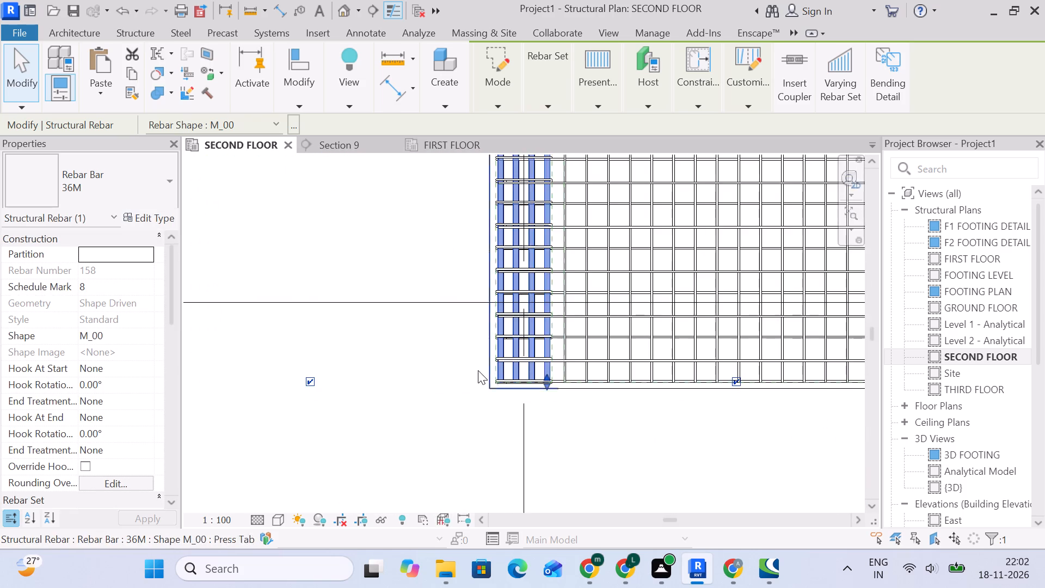
pyautogui.scroll(-6, 459, 362)
pyautogui.click(409, 252)
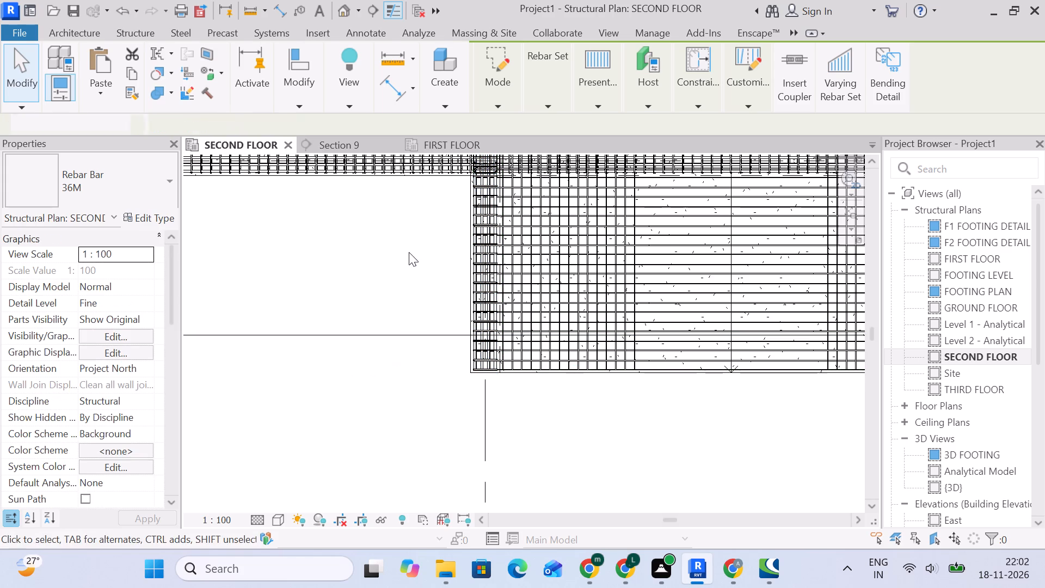
# Examine the beam reinforcement in Section 9 and the edge column at the neighbouring grid line in the SECOND FLOOR plan.
pyautogui.click(337, 142)
pyautogui.scroll(-8, 364, 247)
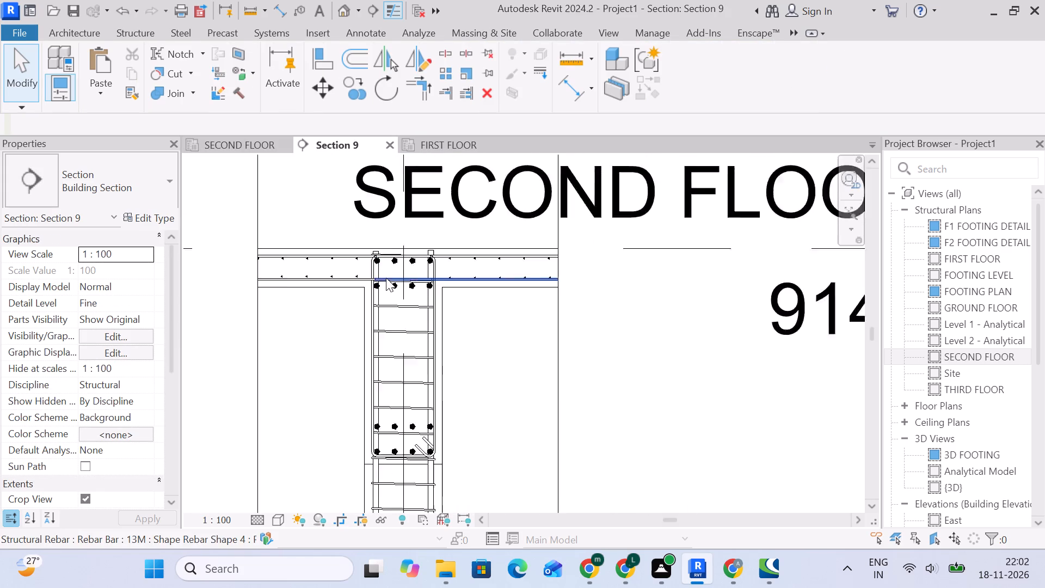
pyautogui.scroll(-2, 386, 278)
pyautogui.click(209, 148)
pyautogui.scroll(-3, 349, 310)
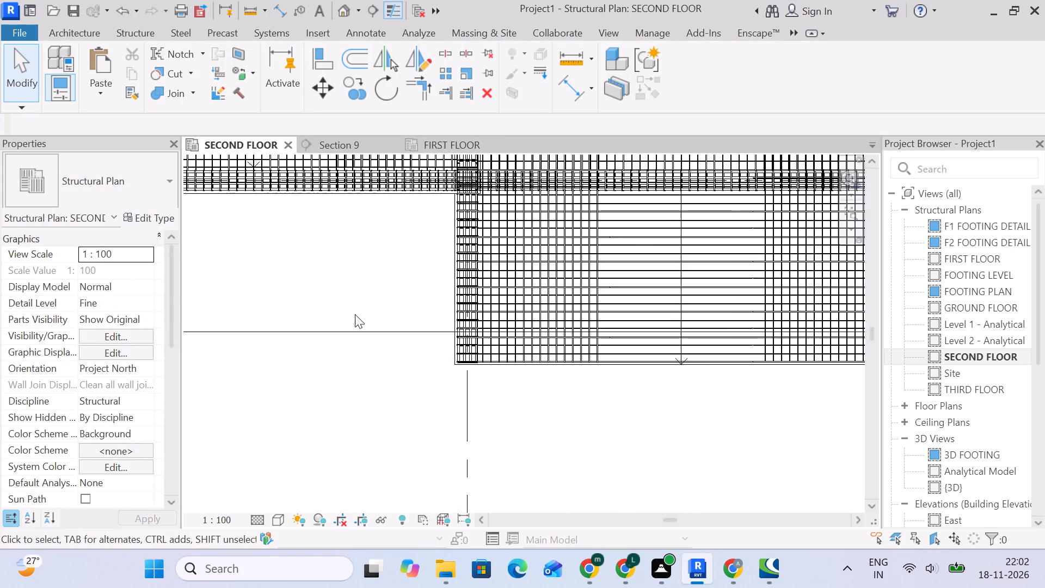
pyautogui.scroll(-6, 355, 314)
pyautogui.moveTo(356, 315); pyautogui.dragTo(543, 299, button='middle')
pyautogui.scroll(4, 445, 287)
pyautogui.scroll(2, 431, 236)
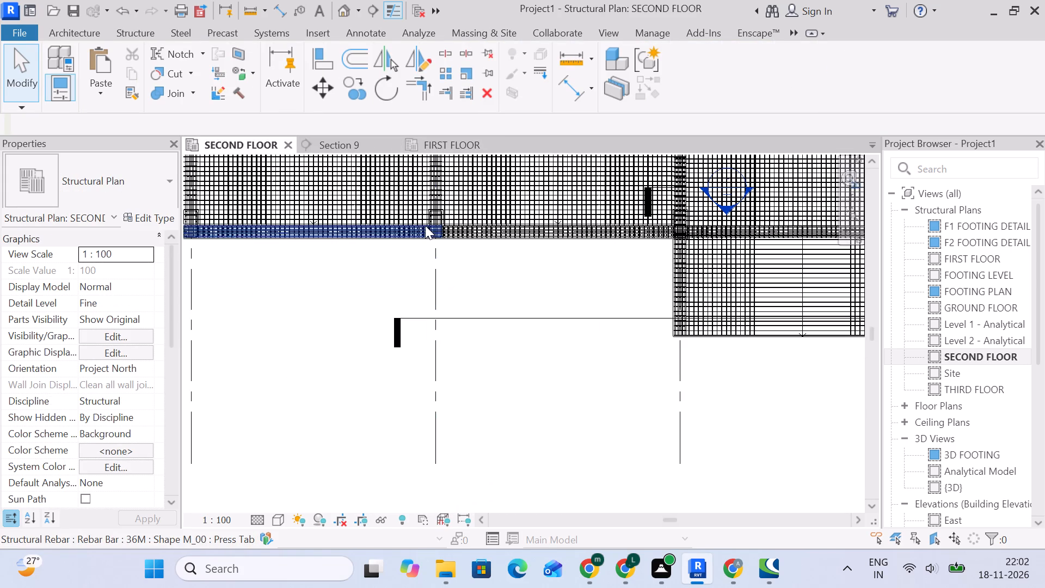
pyautogui.scroll(13, 425, 225)
pyautogui.click(482, 261)
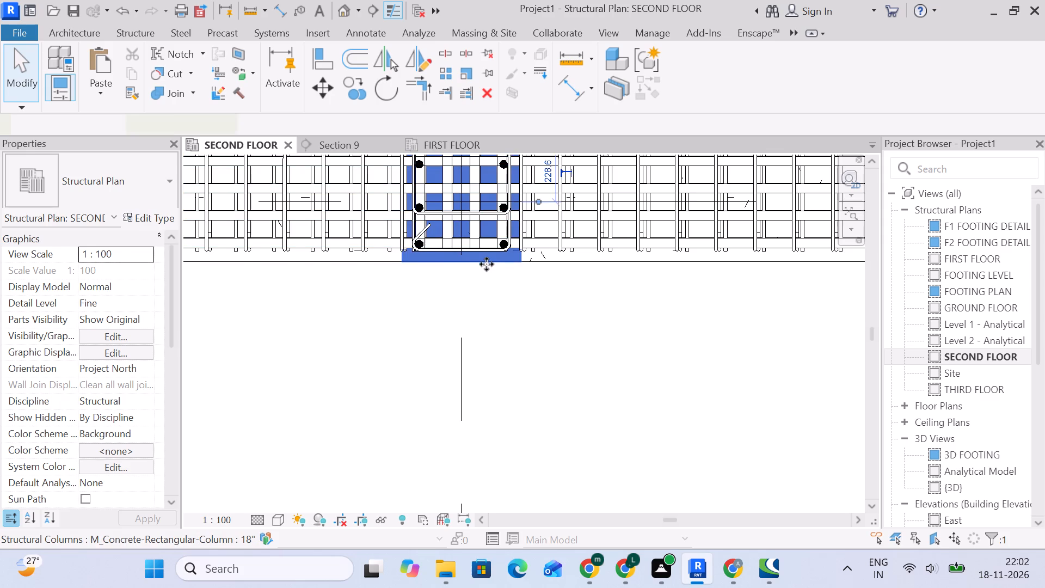
pyautogui.scroll(-5, 488, 268)
pyautogui.click(530, 312)
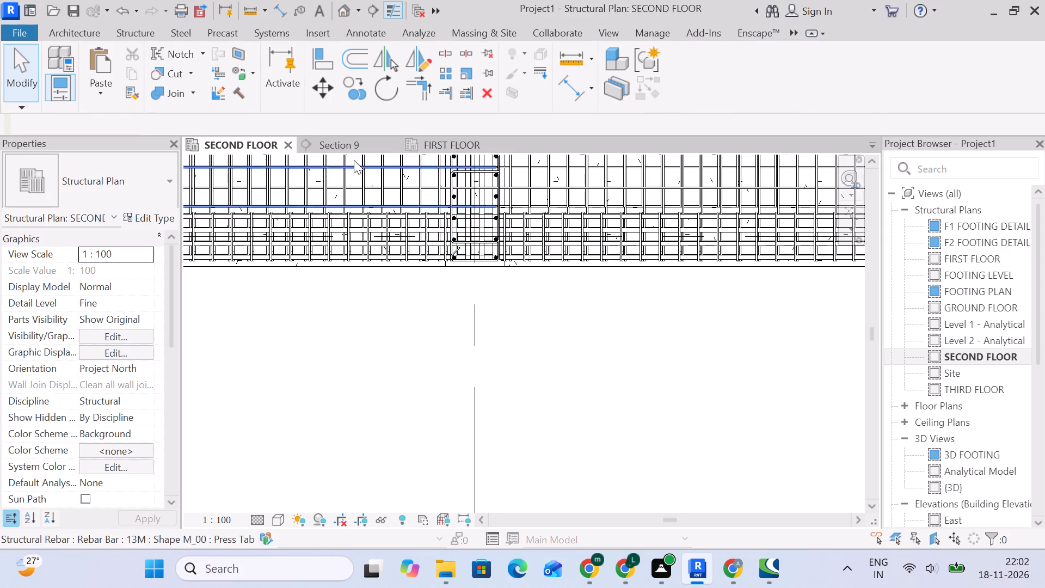
# Move the Section 9 line in the SECOND FLOOR plan so it cuts across the beam on the neighbouring grid line.
pyautogui.scroll(-10, 489, 212)
pyautogui.moveTo(666, 304); pyautogui.dragTo(507, 312, button='middle')
pyautogui.scroll(3, 596, 284)
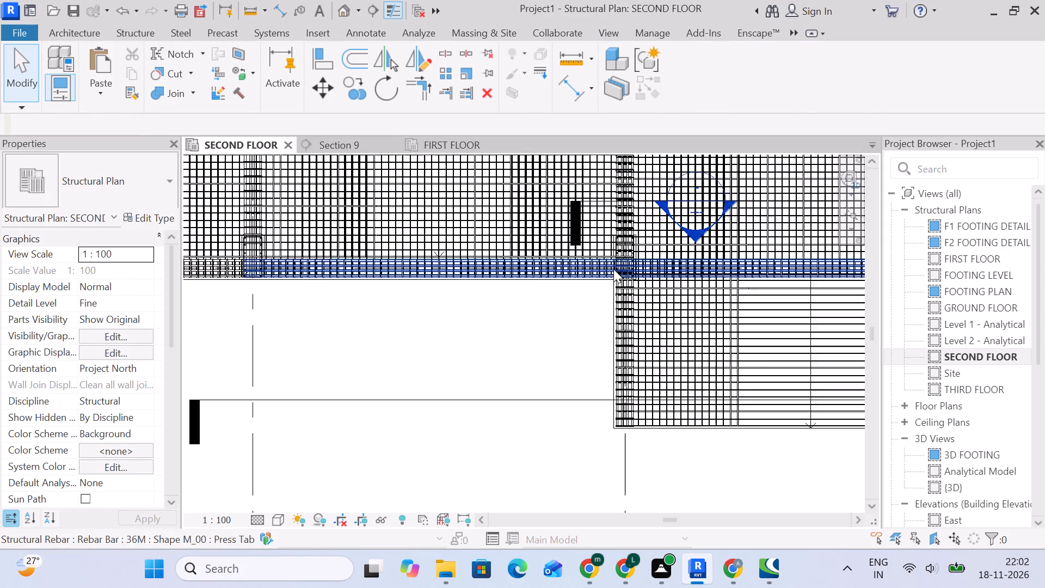
pyautogui.scroll(2, 613, 269)
pyautogui.scroll(4, 671, 182)
pyautogui.click(682, 181)
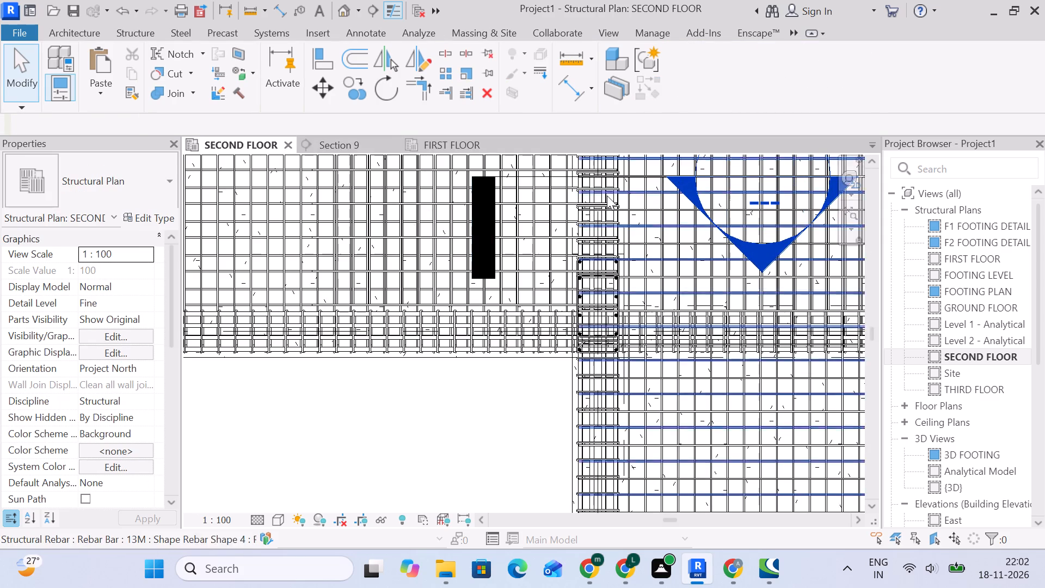
pyautogui.scroll(4, 518, 192)
pyautogui.moveTo(514, 191); pyautogui.dragTo(526, 288, button='middle')
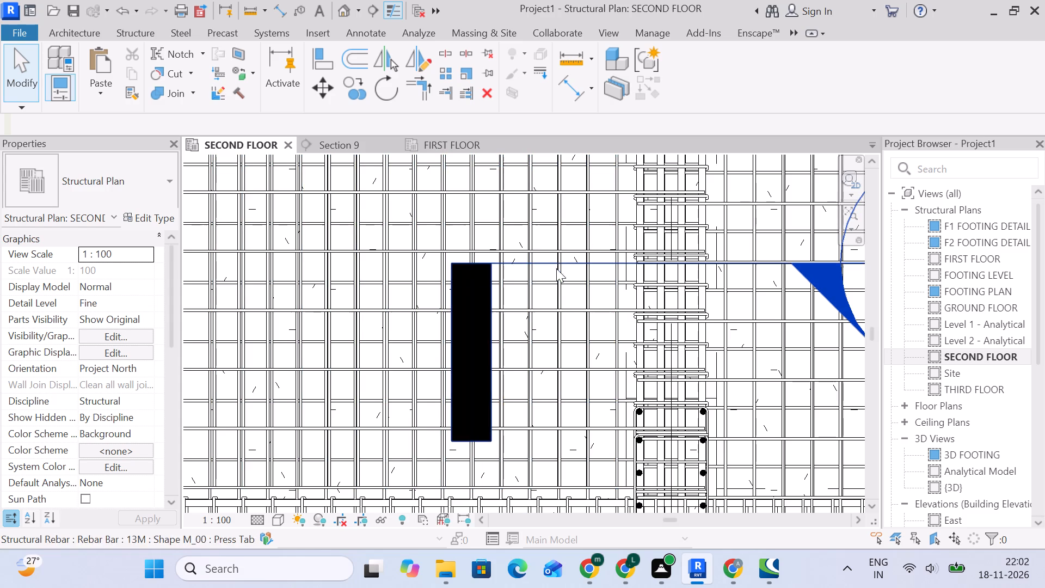
pyautogui.click(552, 261)
pyautogui.scroll(-7, 541, 264)
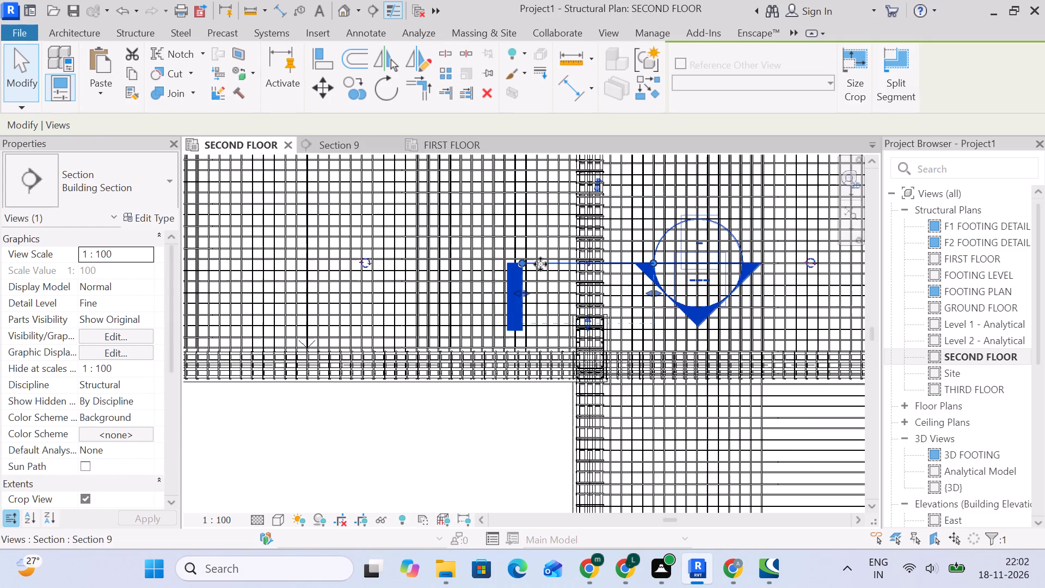
pyautogui.moveTo(542, 264); pyautogui.dragTo(268, 274)
pyautogui.moveTo(292, 281); pyautogui.dragTo(669, 283, button='middle')
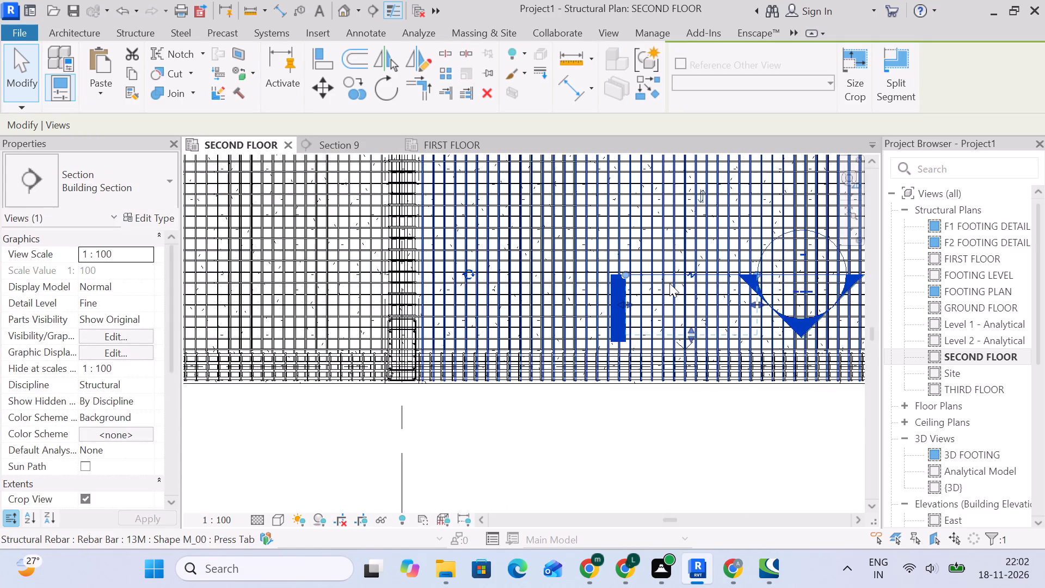
pyautogui.moveTo(648, 275); pyautogui.dragTo(392, 274)
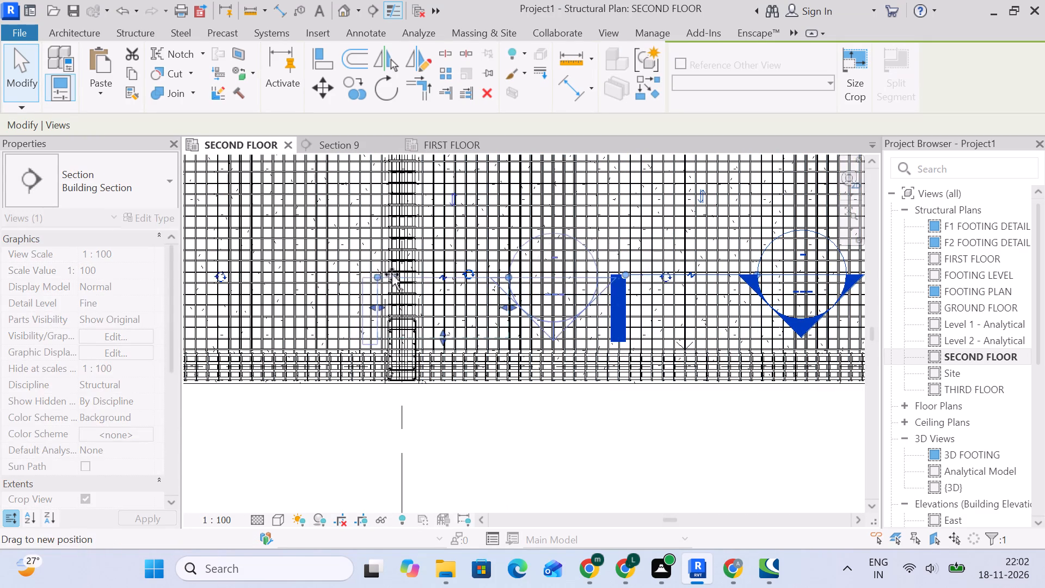
pyautogui.moveTo(392, 274); pyautogui.dragTo(354, 248)
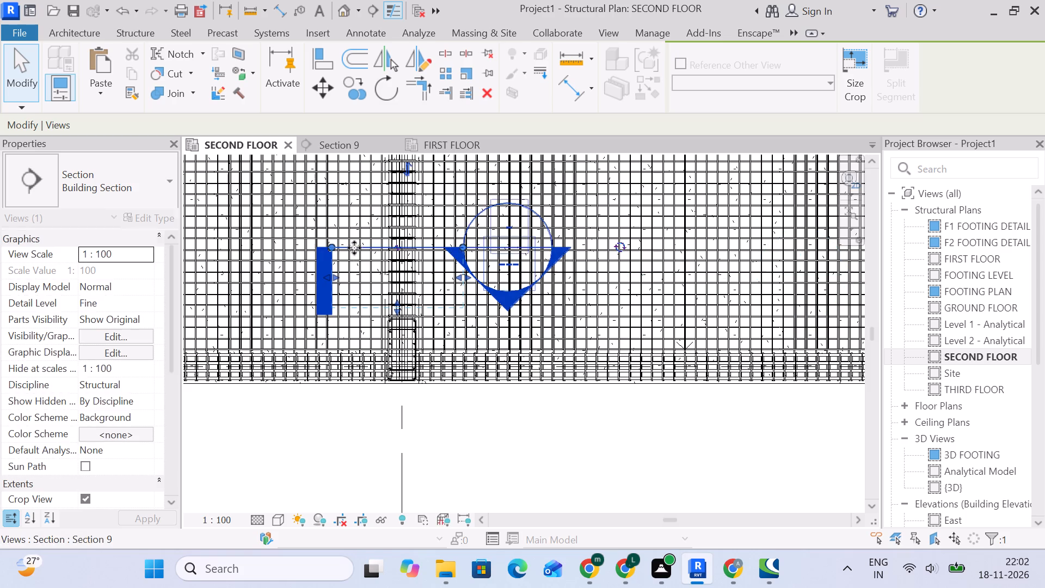
# Pick the 18" X50" concrete beam in Section 9 and stretch its end past the slab edge in the SECOND FLOOR plan.
pyautogui.scroll(-4, 399, 340)
pyautogui.moveTo(459, 354); pyautogui.dragTo(482, 256, button='middle')
pyautogui.click(343, 142)
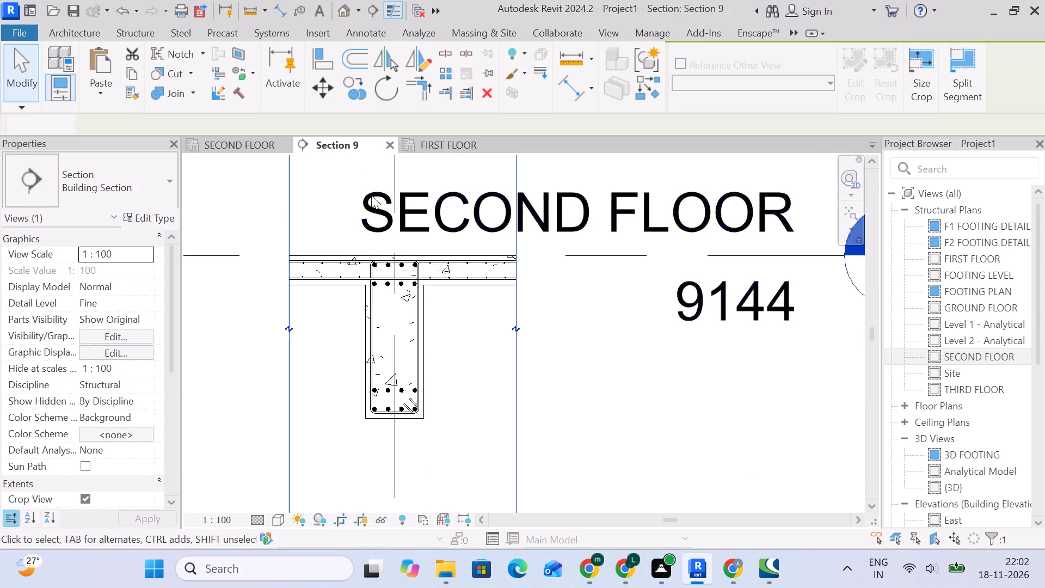
pyautogui.scroll(5, 411, 281)
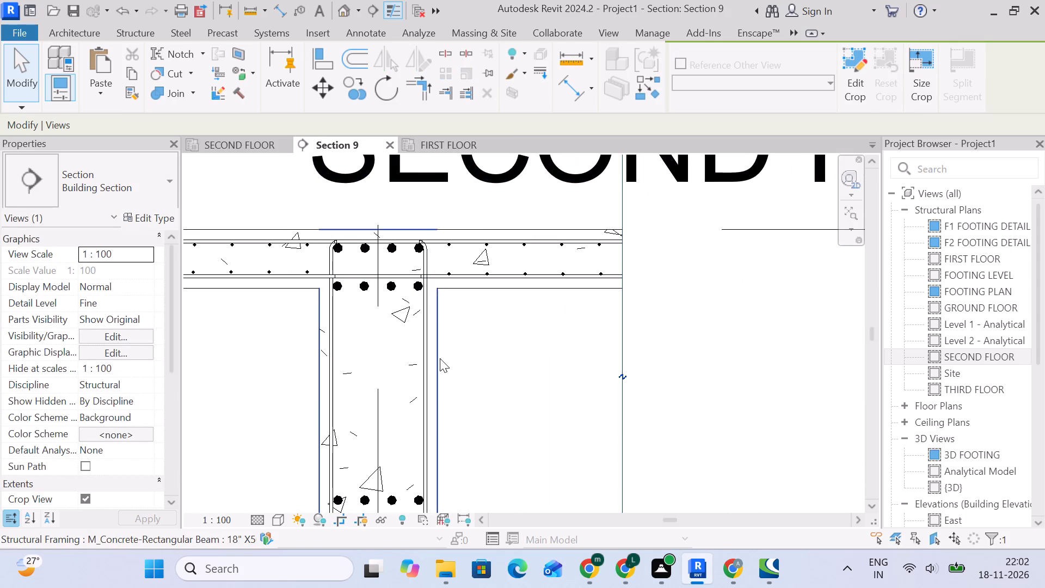
pyautogui.click(439, 357)
pyautogui.scroll(-5, 439, 353)
pyautogui.click(247, 151)
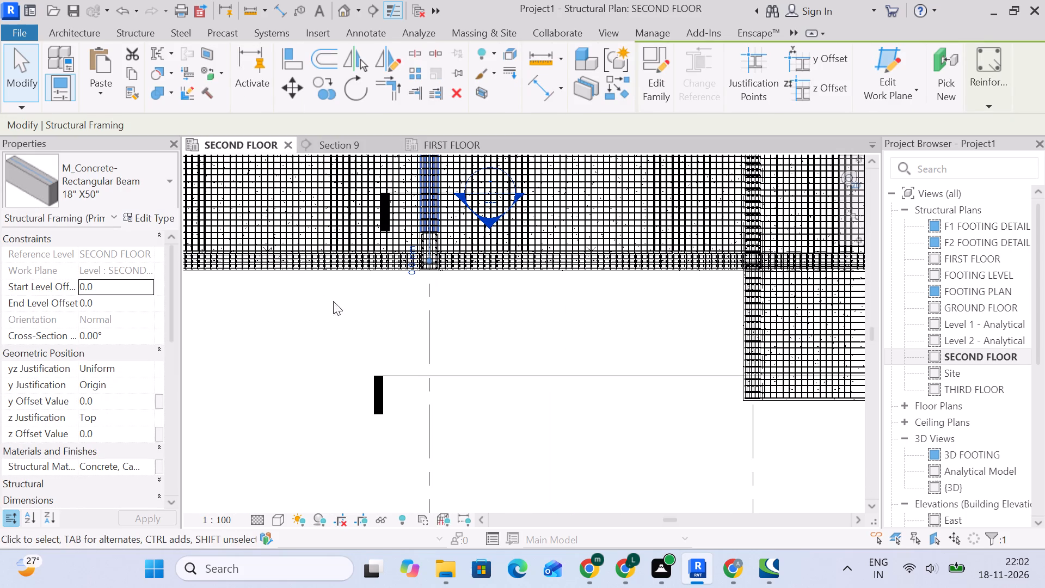
pyautogui.scroll(4, 433, 250)
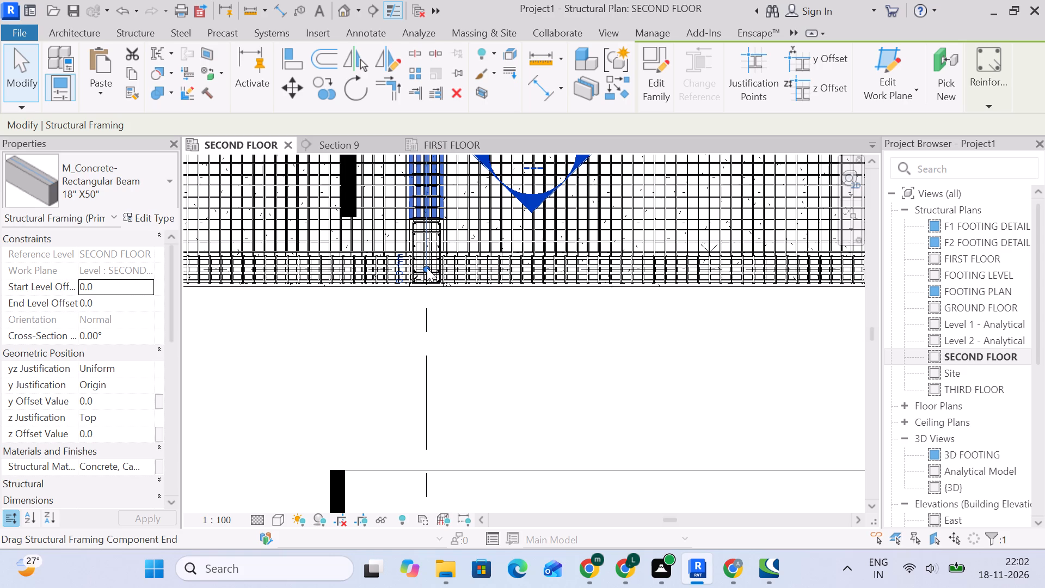
pyautogui.moveTo(426, 268); pyautogui.dragTo(421, 442)
pyautogui.moveTo(475, 442); pyautogui.dragTo(475, 285, button='middle')
pyautogui.scroll(-5, 465, 290)
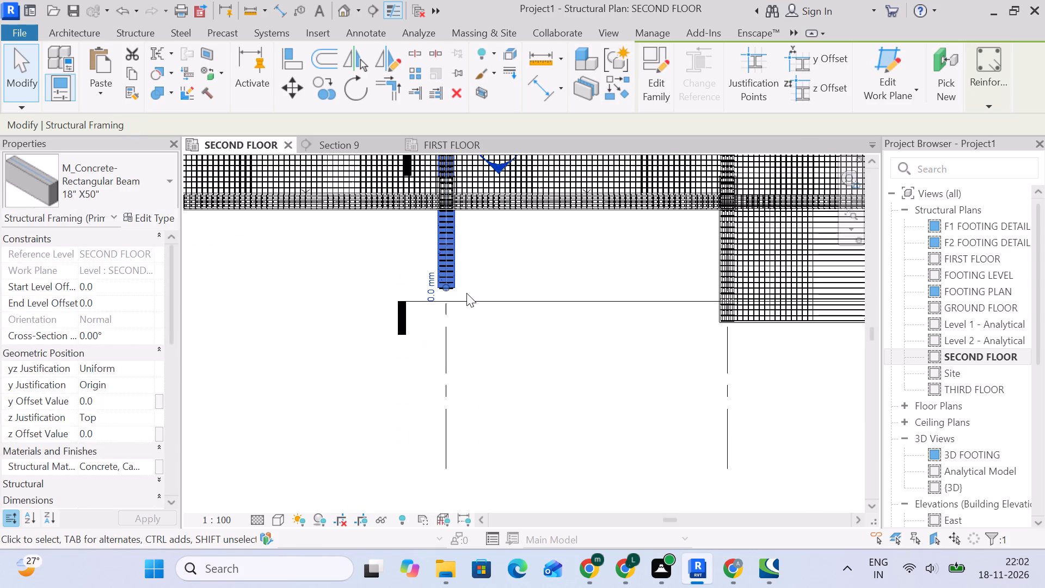
pyautogui.scroll(4, 422, 297)
pyautogui.moveTo(462, 279); pyautogui.dragTo(470, 359)
pyautogui.scroll(-4, 489, 357)
pyautogui.moveTo(505, 354); pyautogui.dragTo(379, 317, button='middle')
pyautogui.scroll(3, 368, 327)
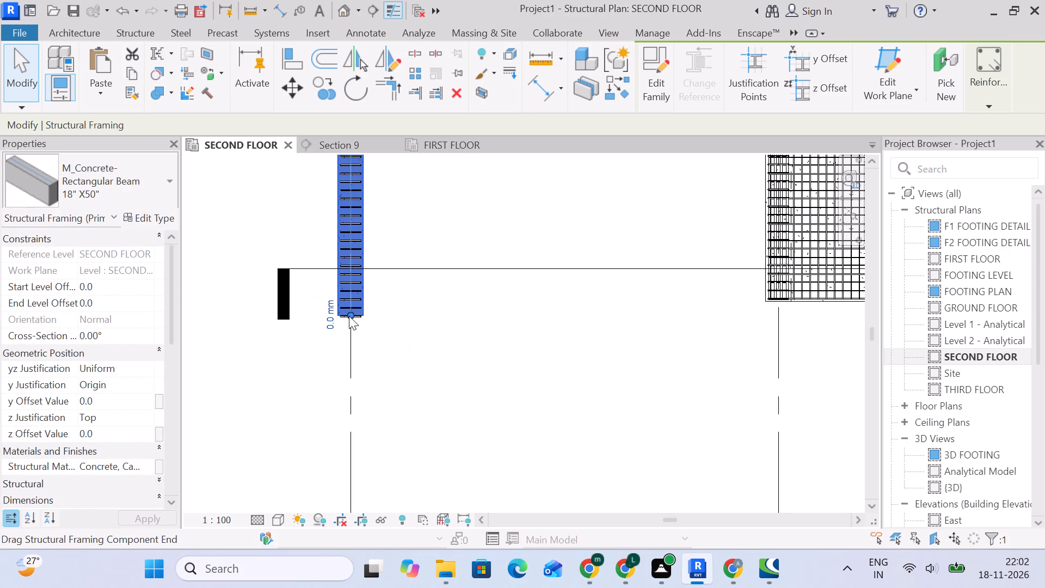
# Align the end of the stretched beam with the outer edge of the adjacent projecting slab.
pyautogui.click(293, 56)
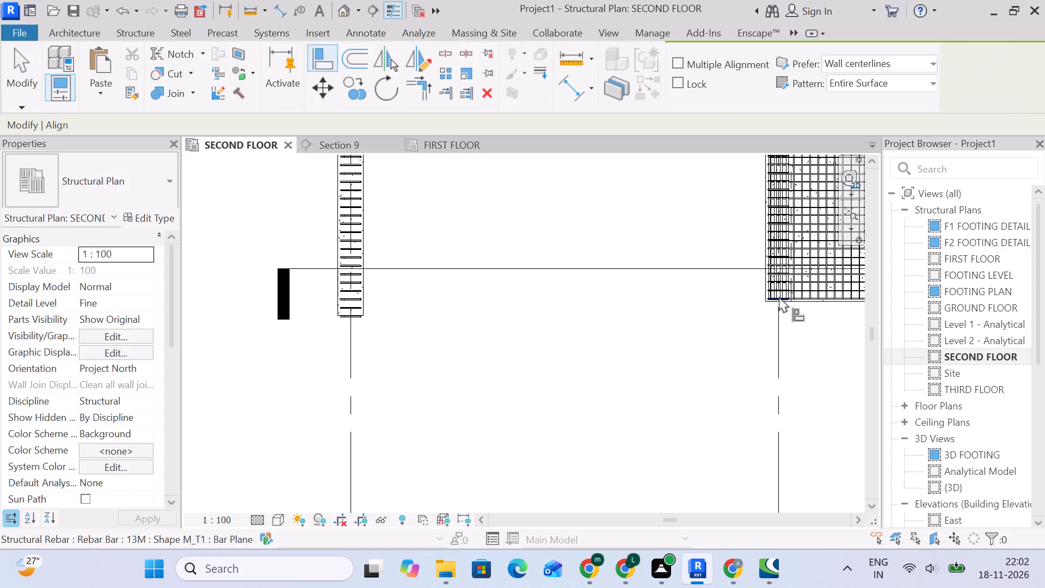
pyautogui.scroll(12, 779, 296)
pyautogui.click(763, 313)
pyautogui.scroll(-5, 447, 313)
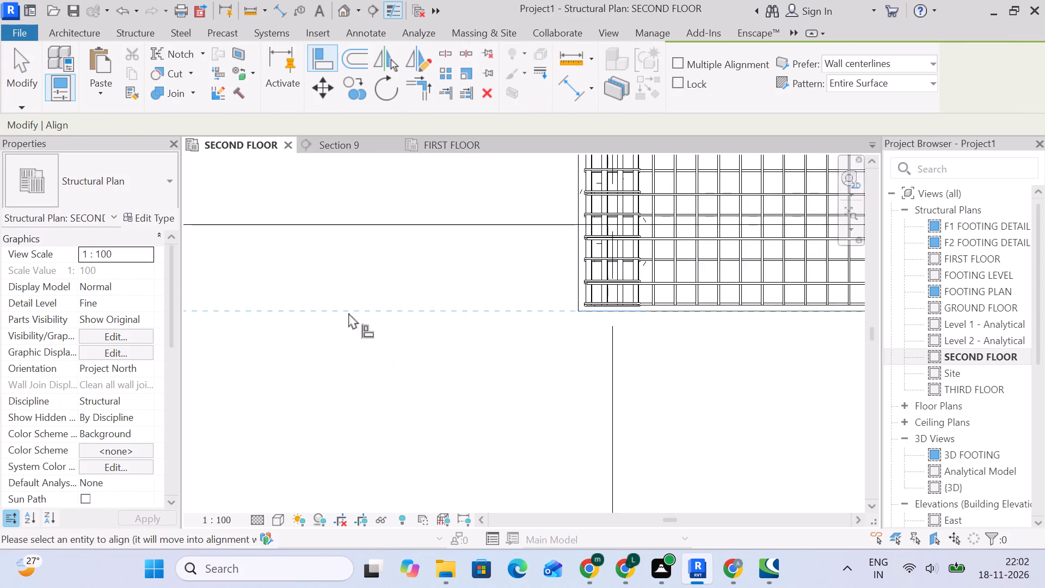
pyautogui.scroll(-3, 338, 313)
pyautogui.moveTo(338, 313); pyautogui.dragTo(796, 313, button='middle')
pyautogui.scroll(12, 245, 351)
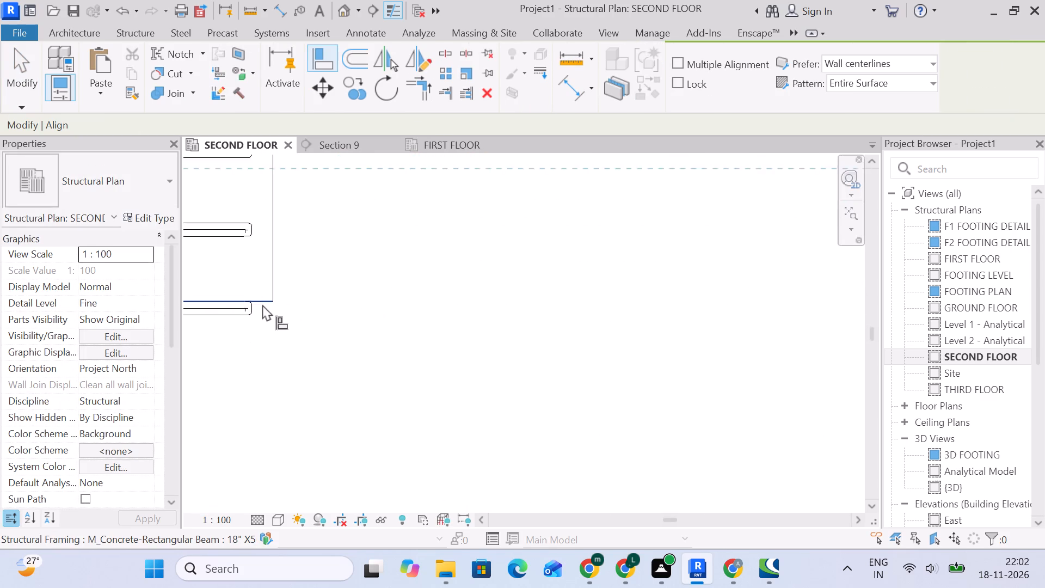
pyautogui.scroll(2, 262, 304)
pyautogui.click(262, 304)
pyautogui.scroll(-15, 274, 312)
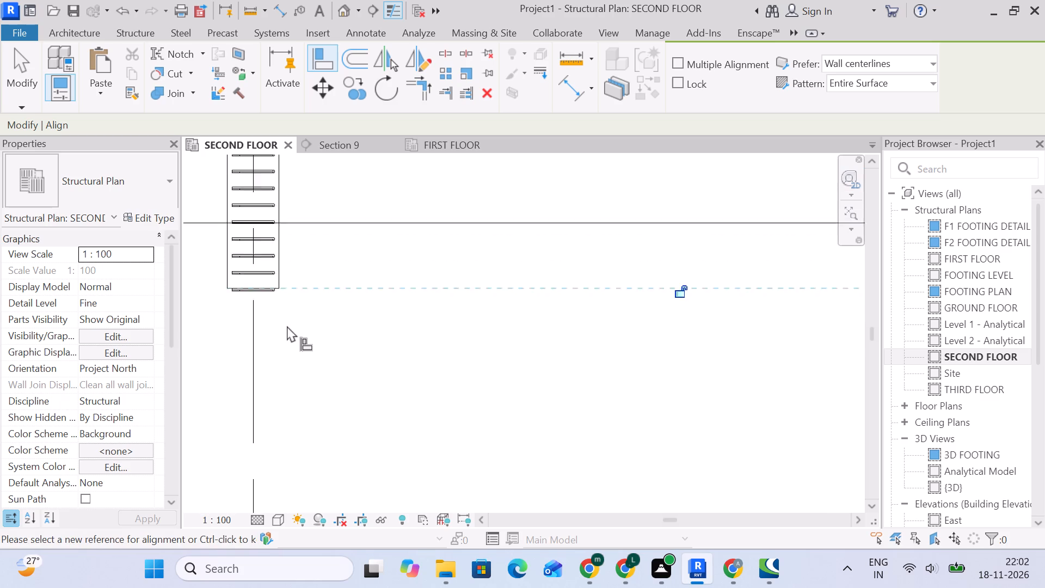
pyautogui.scroll(-2, 287, 326)
pyautogui.click(21, 64)
# Pull the end of the beam's 13M M_T1 stirrup set back to the cover line inside the beam end.
pyautogui.moveTo(279, 318); pyautogui.dragTo(446, 296, button='middle')
pyautogui.scroll(3, 446, 295)
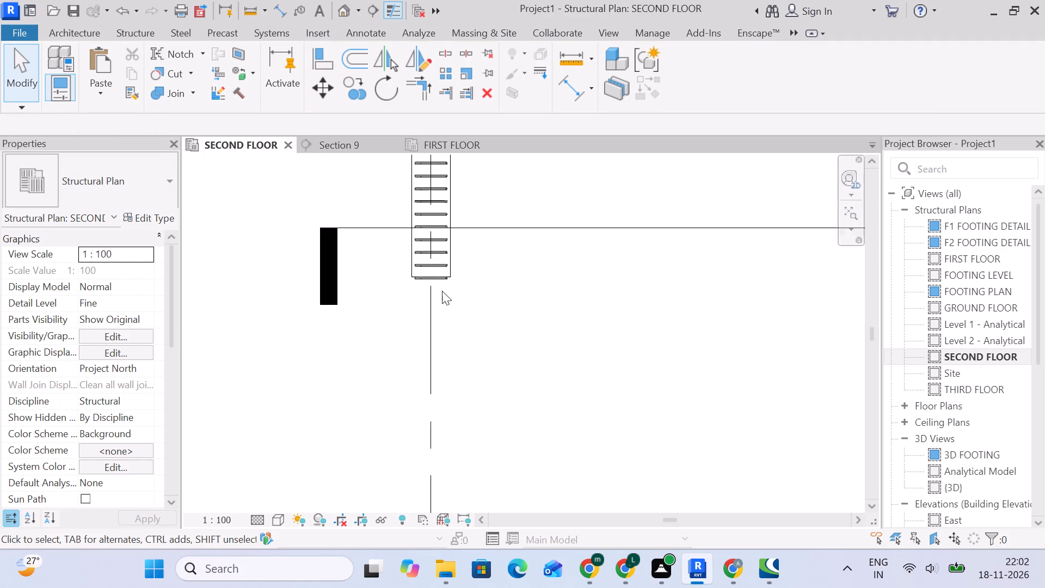
pyautogui.scroll(2, 442, 291)
pyautogui.click(446, 274)
pyautogui.scroll(11, 443, 274)
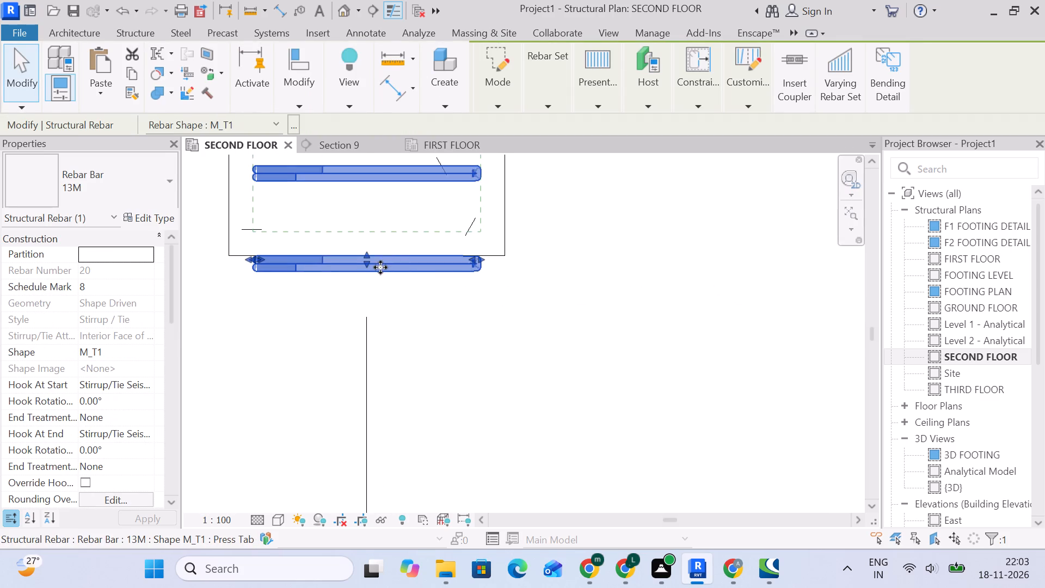
pyautogui.moveTo(364, 263); pyautogui.dragTo(374, 230)
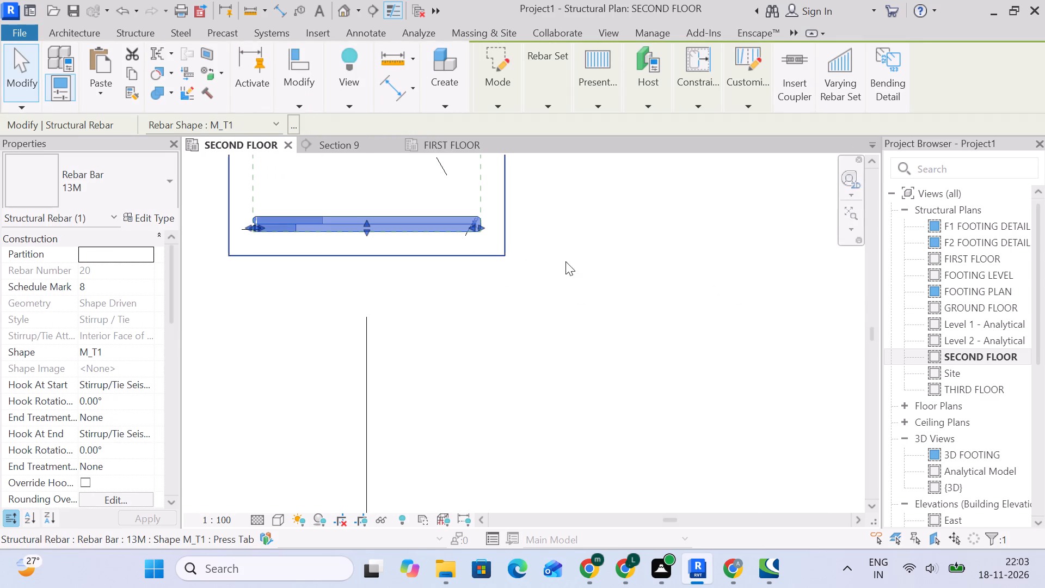
pyautogui.click(592, 256)
pyautogui.scroll(-20, 599, 250)
pyautogui.scroll(-1, 599, 250)
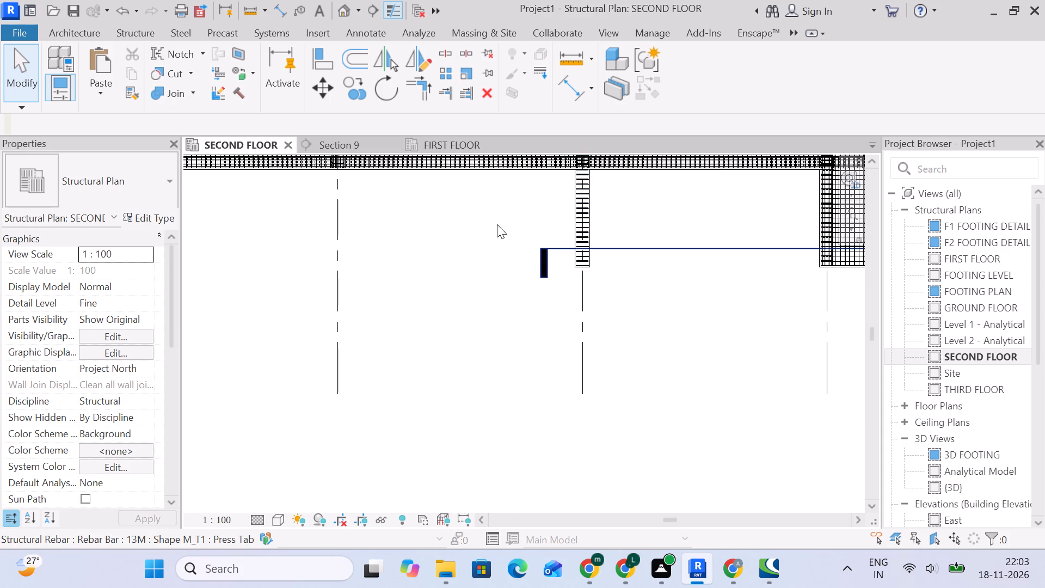
# Pick the bottom row of 36M bars in Section 9 and extend it to the last stirrup at the beam's outer end.
pyautogui.click(347, 148)
pyautogui.scroll(6, 406, 307)
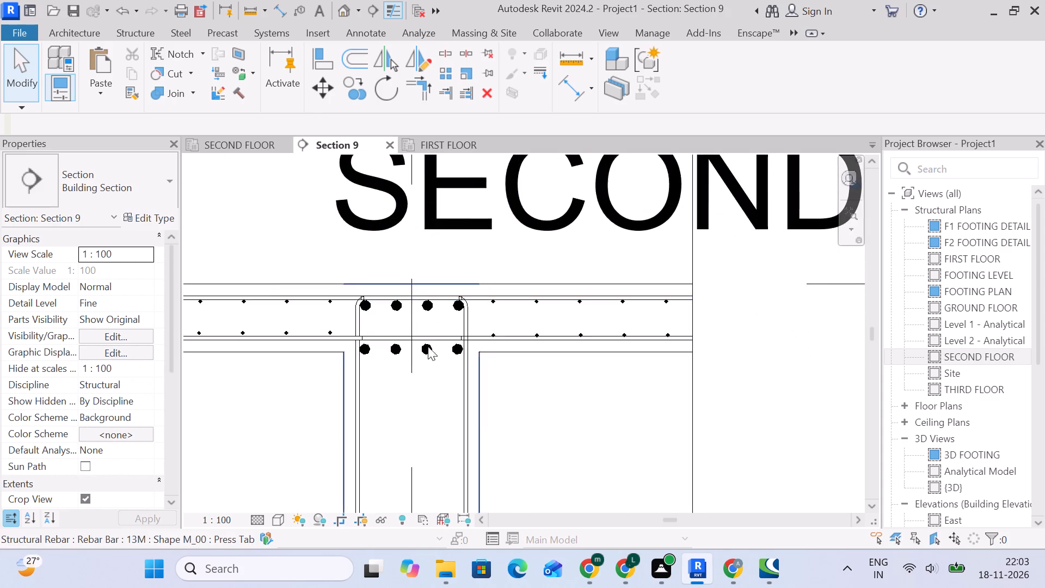
pyautogui.scroll(-1, 471, 403)
pyautogui.moveTo(481, 412); pyautogui.dragTo(485, 173, button='middle')
pyautogui.scroll(16, 446, 388)
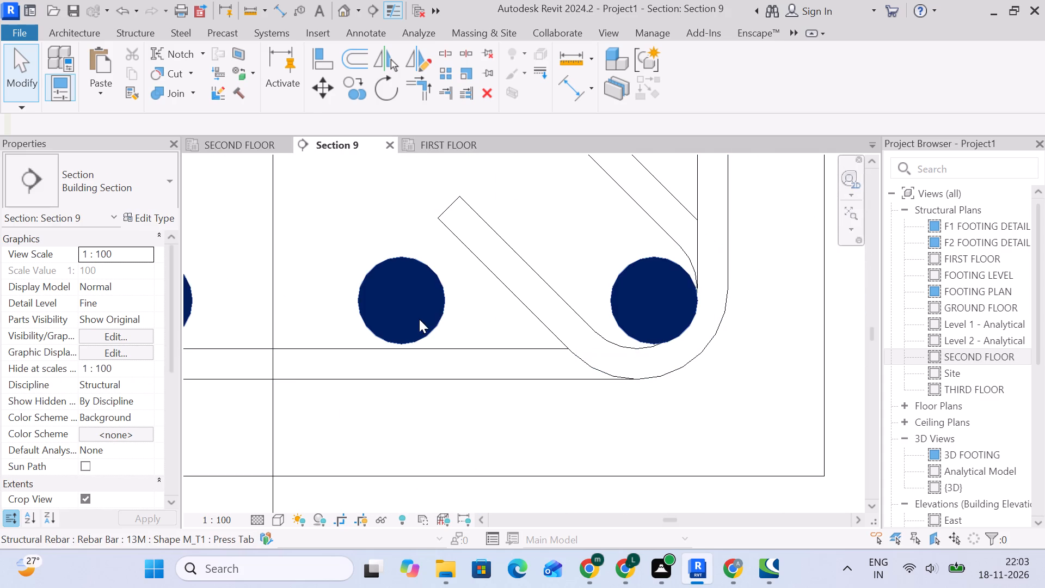
pyautogui.click(419, 319)
pyautogui.click(213, 148)
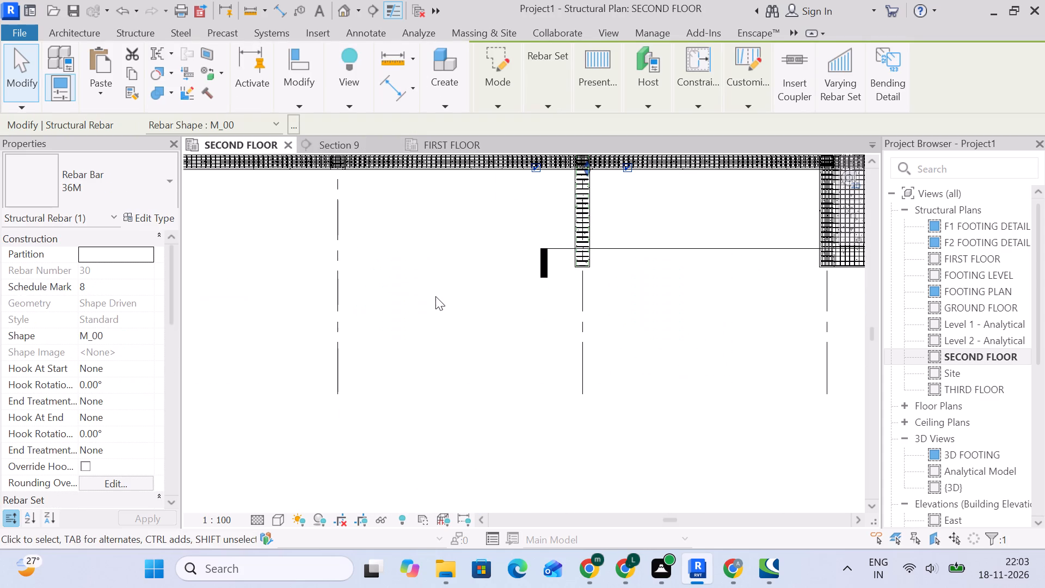
pyautogui.moveTo(587, 232); pyautogui.dragTo(532, 257, button='middle')
pyautogui.scroll(4, 534, 199)
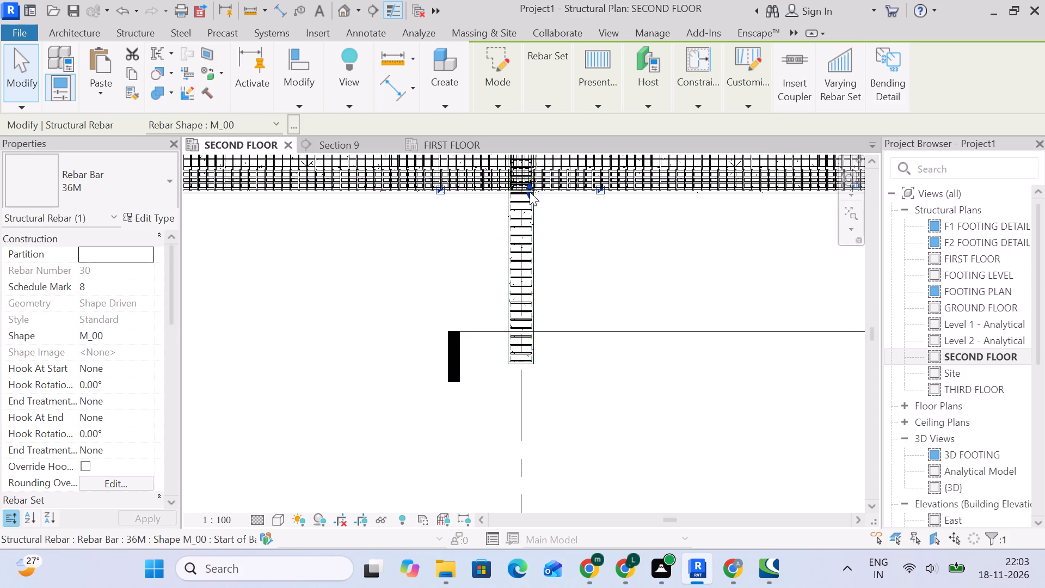
pyautogui.moveTo(529, 192); pyautogui.dragTo(525, 338)
pyautogui.scroll(10, 518, 376)
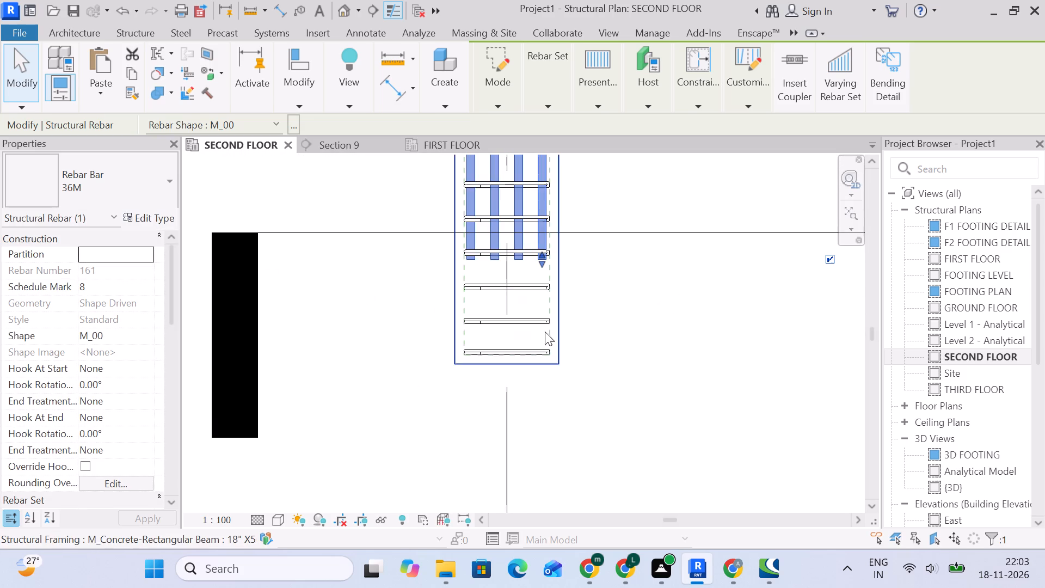
pyautogui.scroll(4, 545, 273)
pyautogui.moveTo(538, 253); pyautogui.dragTo(532, 407)
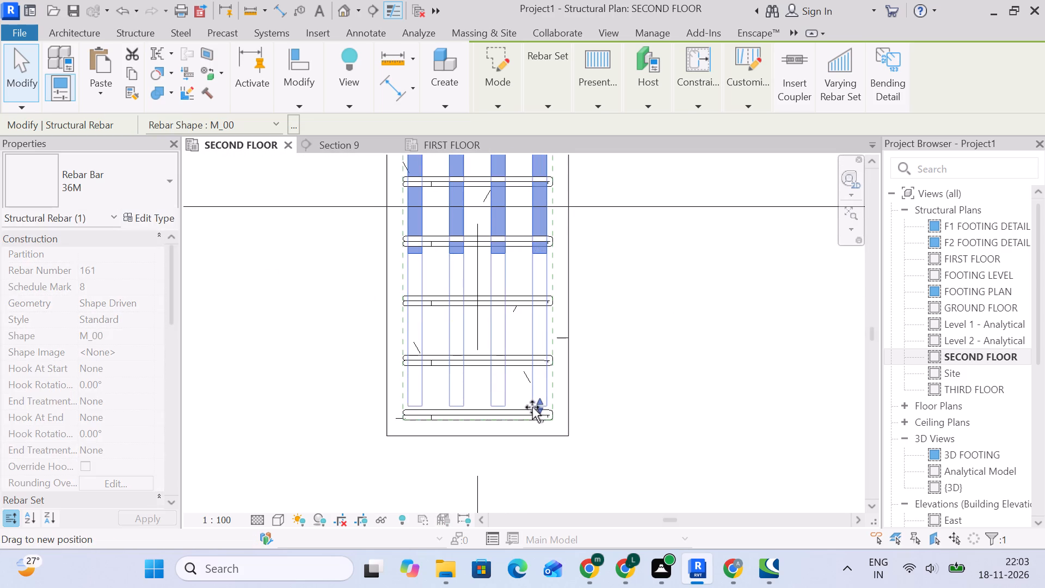
pyautogui.moveTo(532, 407); pyautogui.dragTo(533, 419)
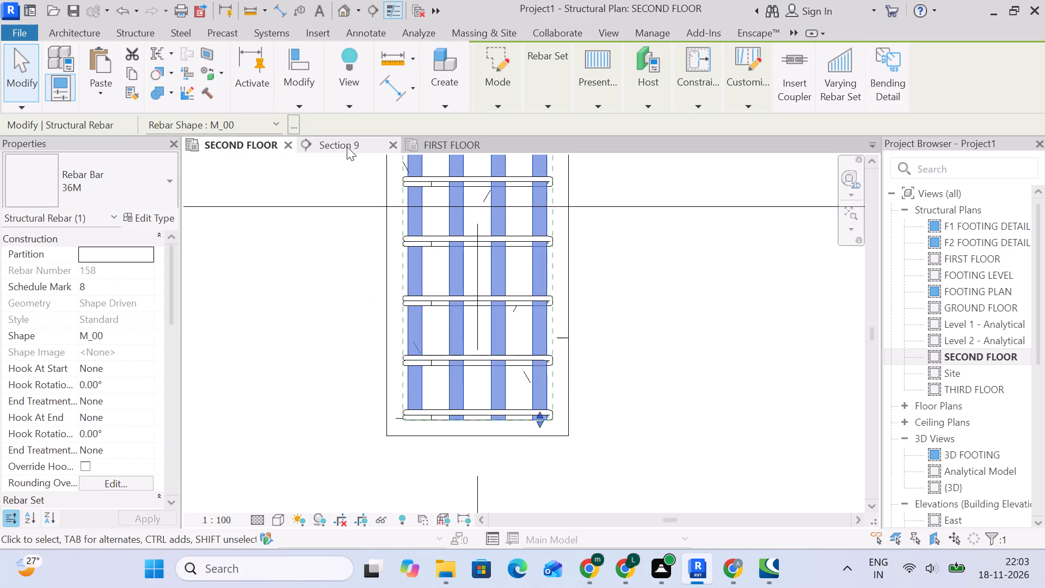
# Pick the second-from-bottom row of 36M bars in Section 9 and extend it to the last stirrup at the beam's outer end.
pyautogui.click(346, 145)
pyautogui.scroll(-6, 424, 256)
pyautogui.moveTo(428, 273); pyautogui.dragTo(431, 478, button='middle')
pyautogui.scroll(5, 463, 386)
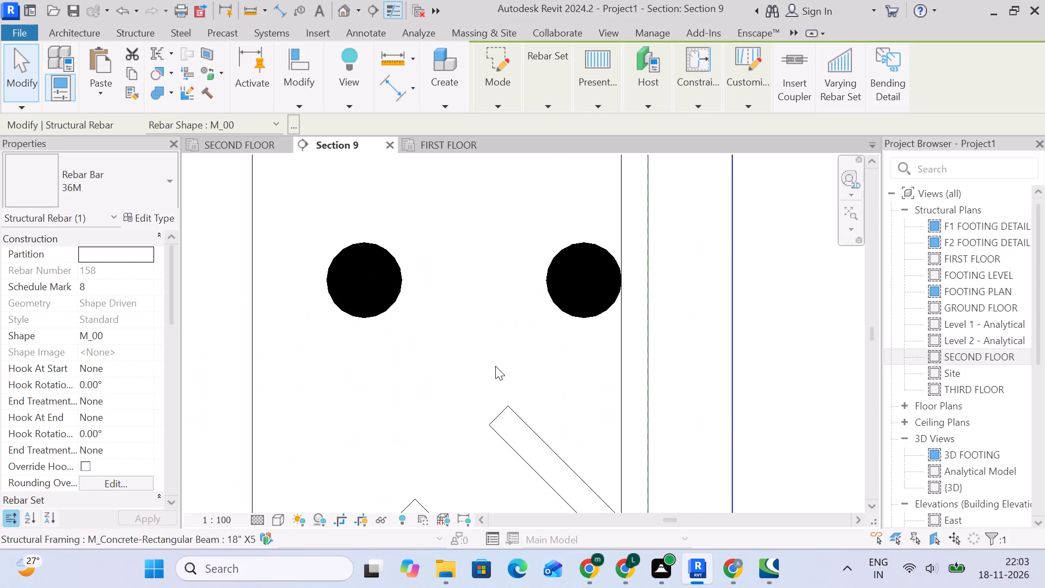
pyautogui.click(364, 284)
pyautogui.scroll(-12, 385, 295)
pyautogui.moveTo(390, 307); pyautogui.dragTo(404, 225, button='middle')
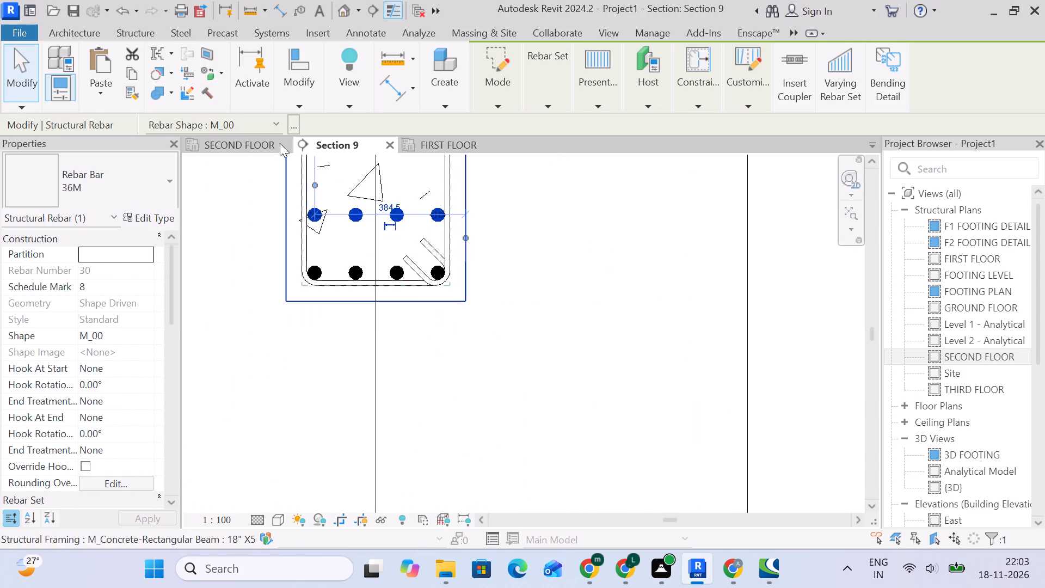
pyautogui.click(233, 144)
pyautogui.scroll(-11, 469, 244)
pyautogui.moveTo(472, 272); pyautogui.dragTo(465, 367, button='middle')
pyautogui.moveTo(486, 248); pyautogui.dragTo(448, 444, button='middle')
pyautogui.scroll(4, 433, 326)
pyautogui.moveTo(445, 315); pyautogui.dragTo(444, 445)
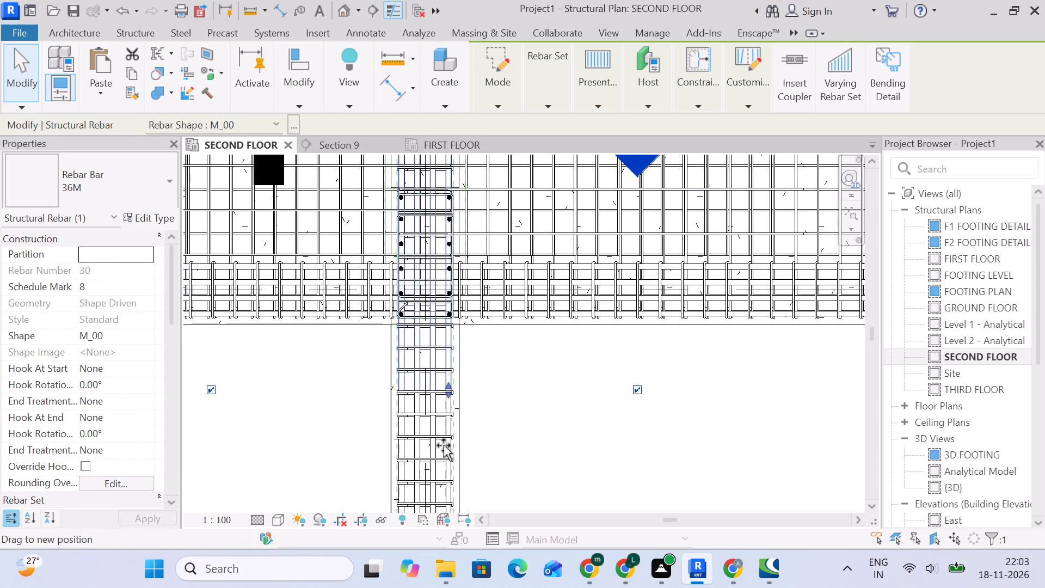
pyautogui.moveTo(444, 445); pyautogui.dragTo(442, 486)
pyautogui.moveTo(469, 462); pyautogui.dragTo(503, 199, button='middle')
pyautogui.moveTo(481, 220); pyautogui.dragTo(481, 239)
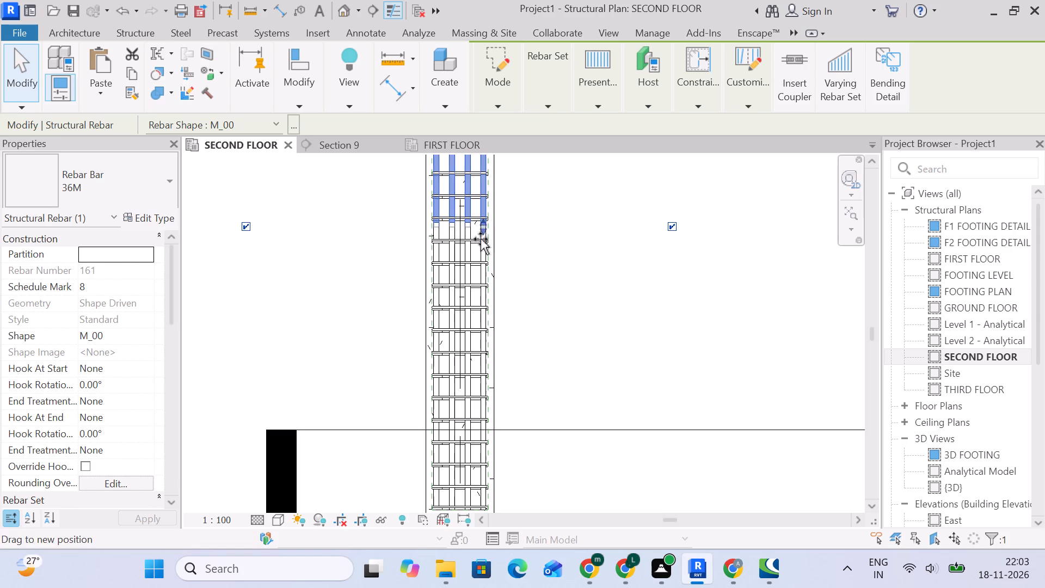
pyautogui.moveTo(481, 239); pyautogui.dragTo(501, 415)
pyautogui.moveTo(555, 443); pyautogui.dragTo(587, 226, button='middle')
pyautogui.moveTo(514, 192); pyautogui.dragTo(520, 258)
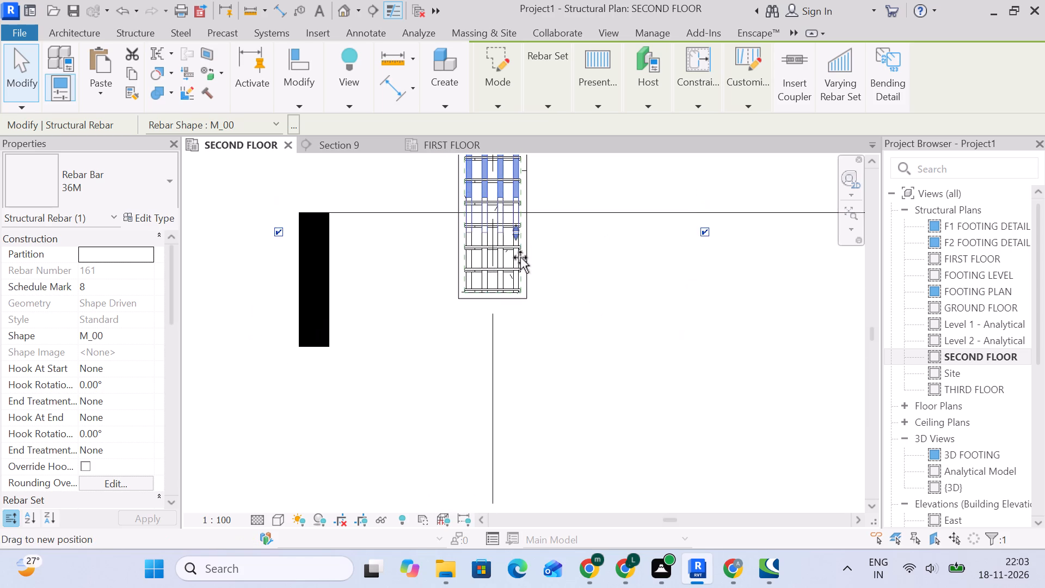
pyautogui.moveTo(520, 258); pyautogui.dragTo(522, 289)
pyautogui.scroll(18, 512, 309)
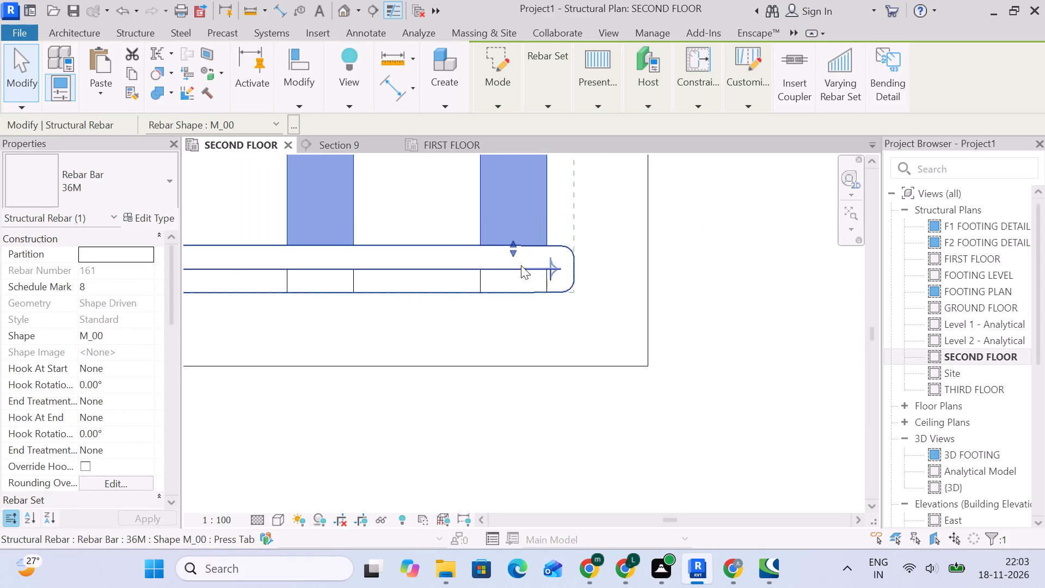
pyautogui.moveTo(514, 252); pyautogui.dragTo(515, 290)
pyautogui.scroll(-6, 517, 298)
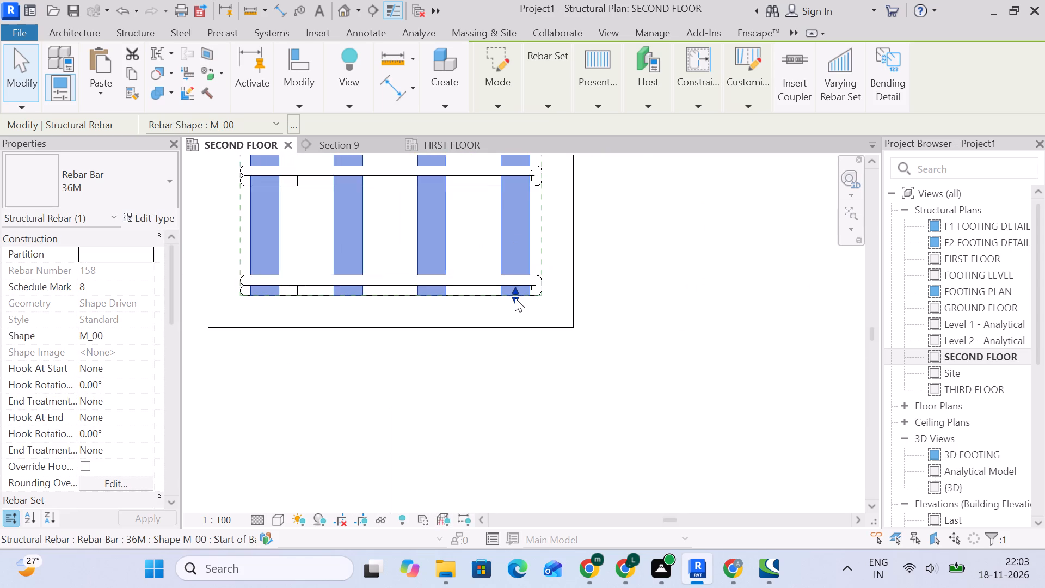
# Pick the second-from-top row of 36M bars in Section 9 and extend it to the last stirrup at the beam's outer end.
pyautogui.scroll(-12, 515, 298)
pyautogui.click(354, 148)
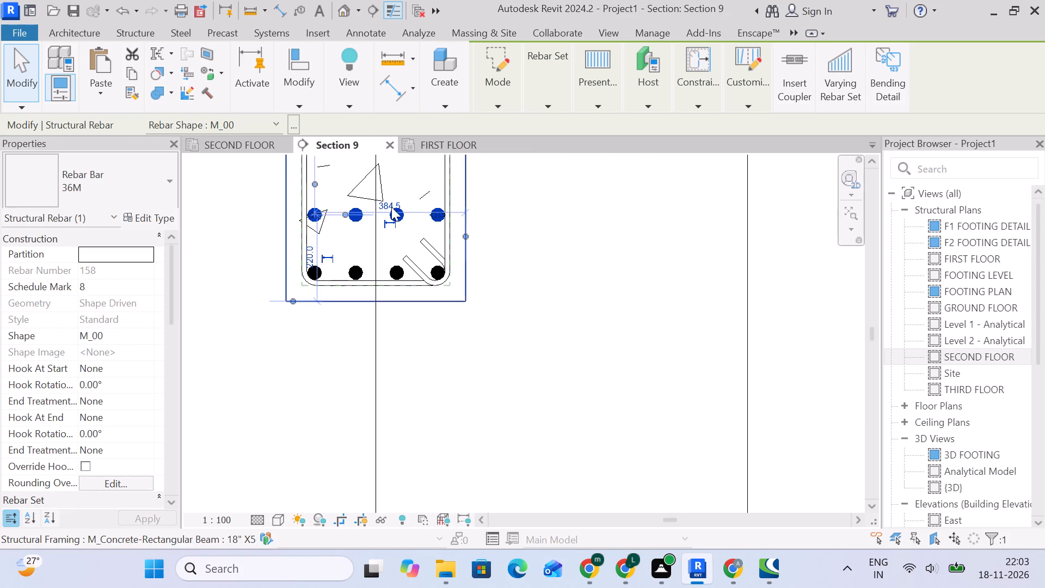
pyautogui.scroll(-5, 453, 236)
pyautogui.scroll(1, 456, 240)
pyautogui.moveTo(456, 244); pyautogui.dragTo(464, 434, button='middle')
pyautogui.scroll(4, 438, 251)
pyautogui.click(422, 216)
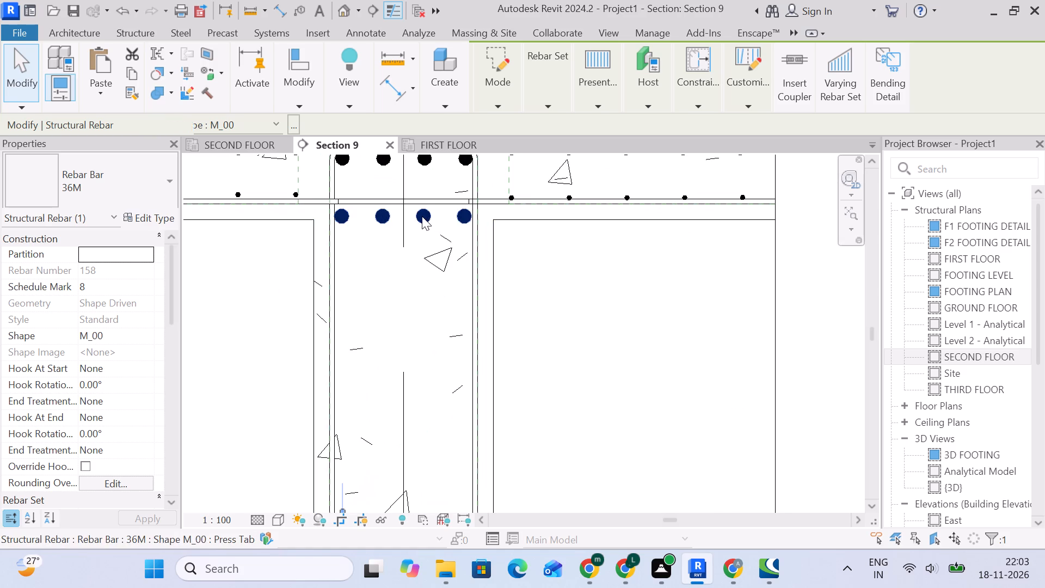
pyautogui.click(251, 145)
pyautogui.scroll(-5, 417, 243)
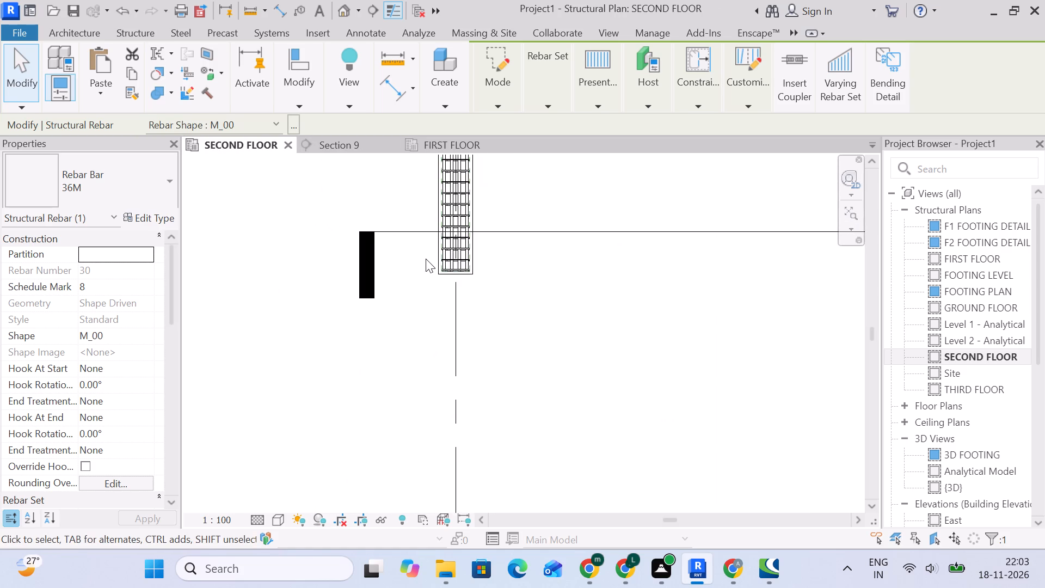
pyautogui.moveTo(454, 286); pyautogui.dragTo(456, 447, button='middle')
pyautogui.scroll(2, 466, 228)
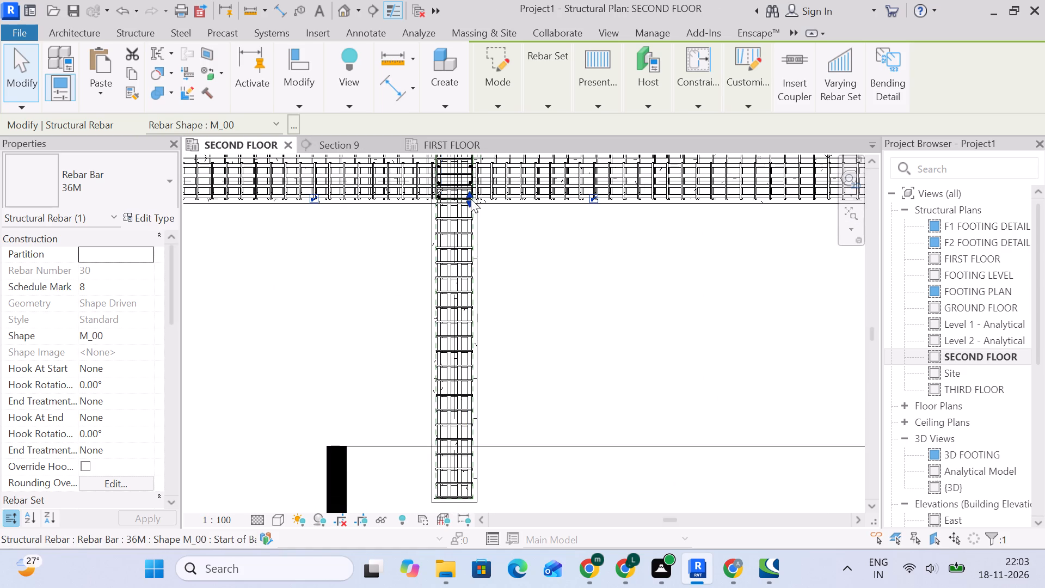
pyautogui.moveTo(471, 199); pyautogui.dragTo(479, 427)
pyautogui.moveTo(542, 456); pyautogui.dragTo(538, 284, button='middle')
pyautogui.scroll(9, 468, 273)
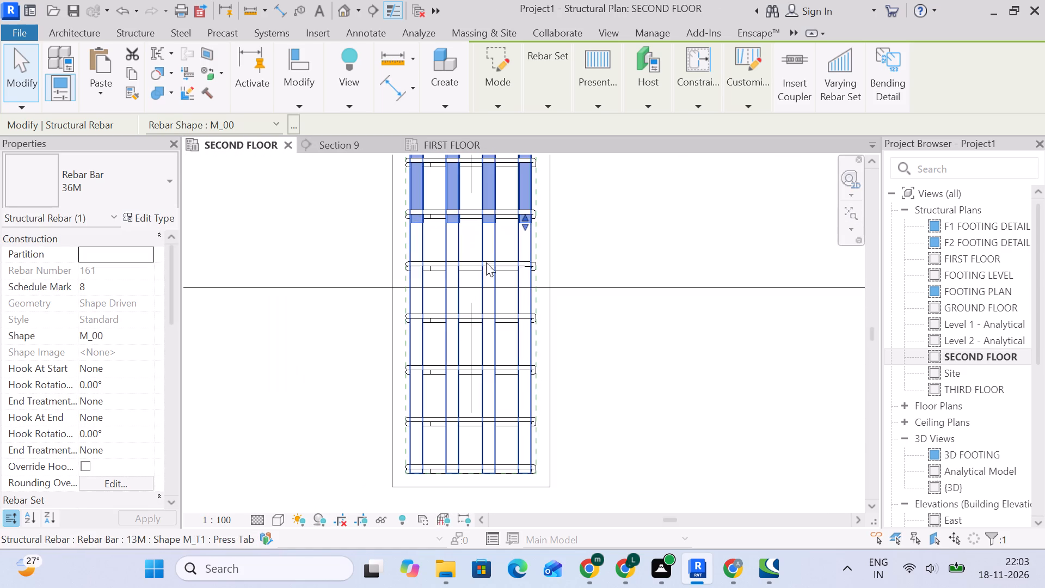
pyautogui.moveTo(524, 221); pyautogui.dragTo(522, 395)
pyautogui.moveTo(554, 499); pyautogui.dragTo(554, 386, button='middle')
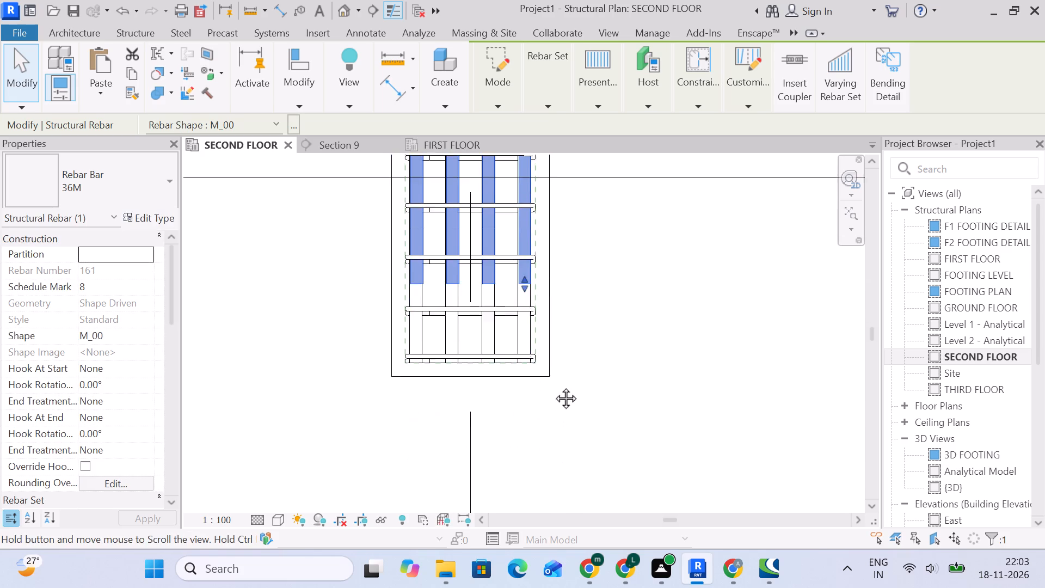
pyautogui.moveTo(554, 386); pyautogui.dragTo(550, 374, button='middle')
pyautogui.scroll(5, 552, 383)
pyautogui.moveTo(498, 191); pyautogui.dragTo(501, 342)
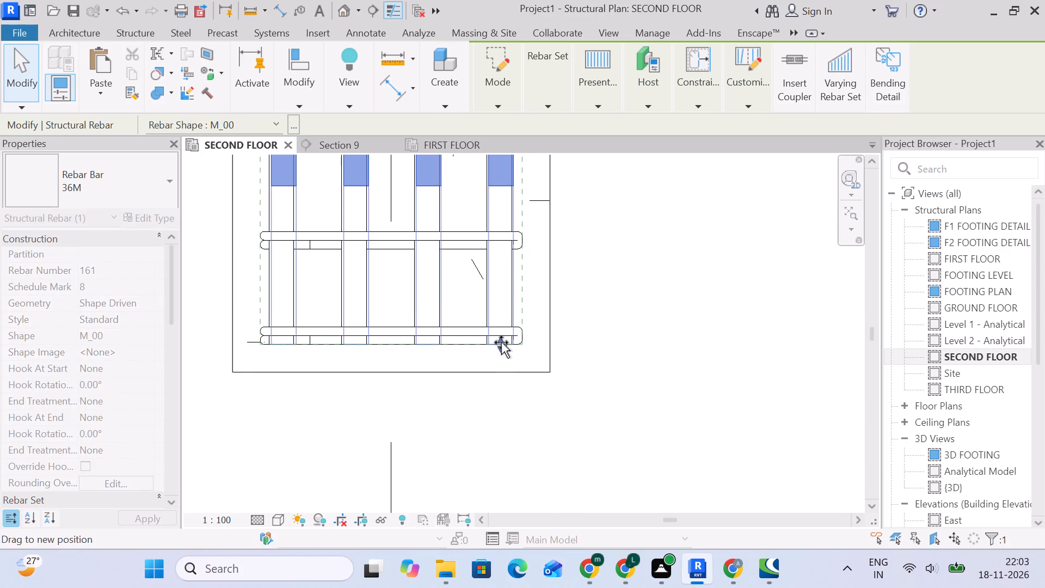
pyautogui.moveTo(501, 342); pyautogui.dragTo(502, 344)
# Pick the top row of 36M bars in Section 9 and extend it to the last stirrup at the beam's outer end.
pyautogui.click(346, 144)
pyautogui.moveTo(409, 226); pyautogui.dragTo(420, 375, button='middle')
pyautogui.scroll(3, 434, 305)
pyautogui.click(439, 309)
pyautogui.click(224, 151)
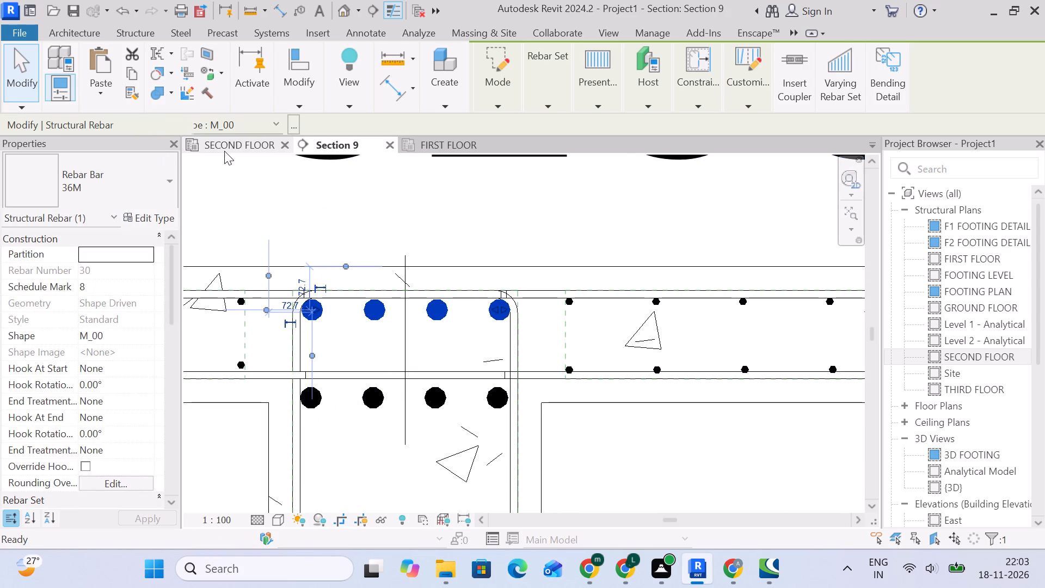
pyautogui.scroll(-6, 371, 258)
pyautogui.scroll(-5, 422, 289)
pyautogui.moveTo(423, 309); pyautogui.dragTo(439, 455, button='middle')
pyautogui.moveTo(508, 236); pyautogui.dragTo(482, 433, button='middle')
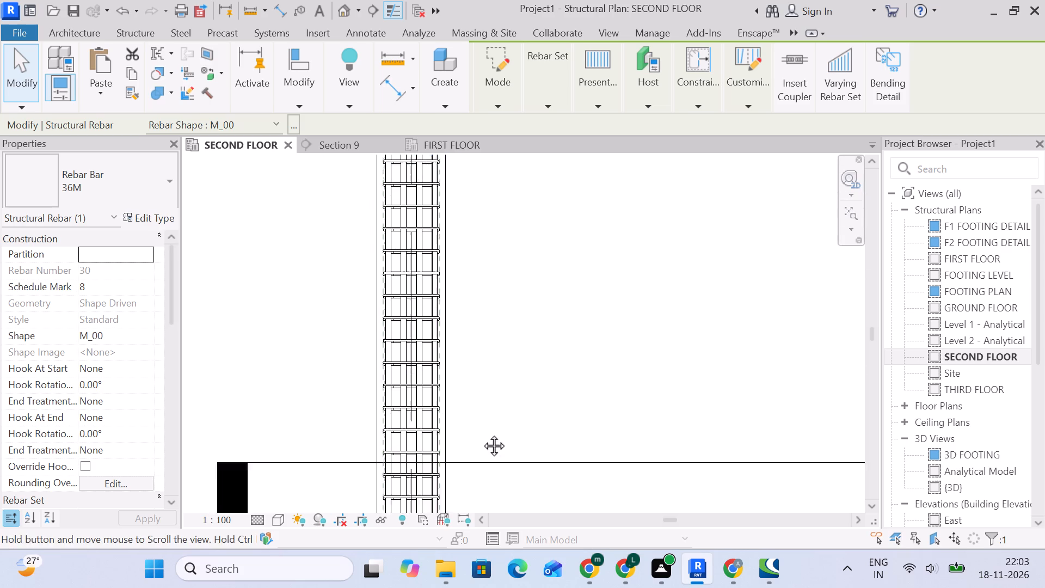
pyautogui.moveTo(482, 433); pyautogui.dragTo(481, 449, button='middle')
pyautogui.scroll(2, 415, 241)
pyautogui.moveTo(420, 193); pyautogui.dragTo(453, 438)
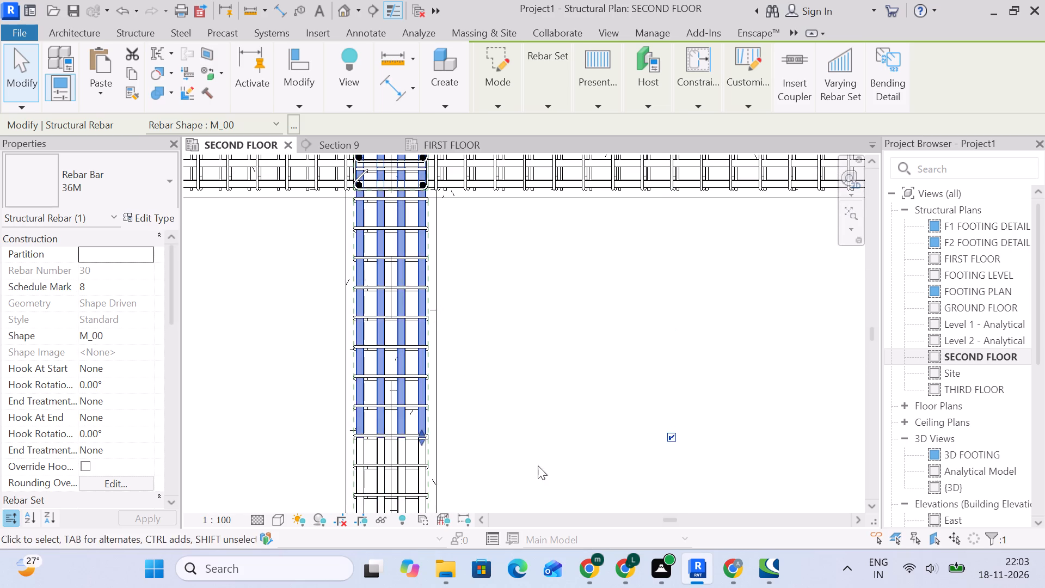
pyautogui.moveTo(545, 470); pyautogui.dragTo(578, 264, button='middle')
pyautogui.moveTo(448, 232); pyautogui.dragTo(469, 433)
pyautogui.moveTo(590, 503); pyautogui.dragTo(585, 322, button='middle')
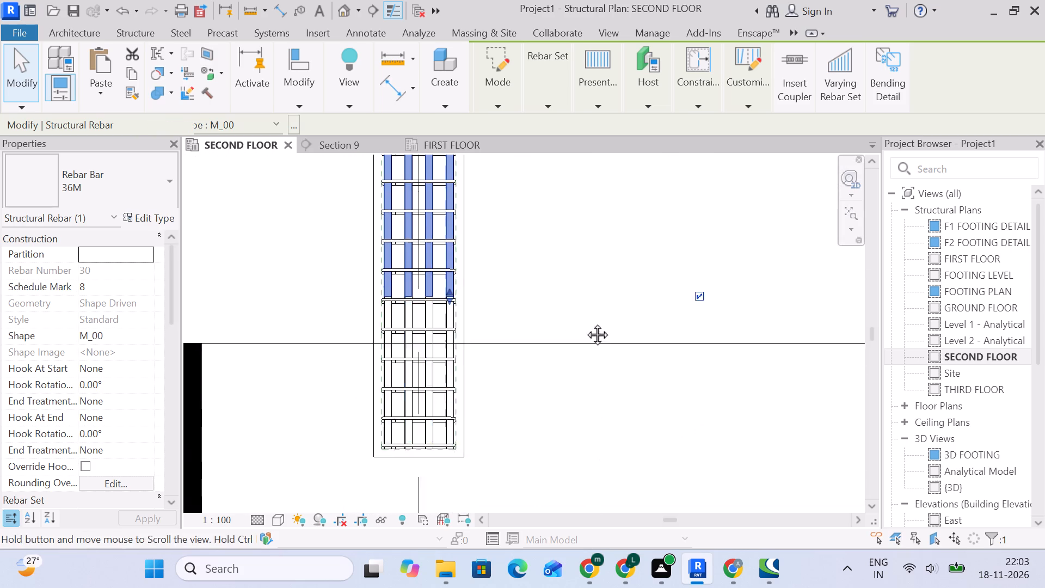
pyautogui.moveTo(585, 322); pyautogui.dragTo(583, 261, button='middle')
pyautogui.scroll(3, 423, 206)
pyautogui.moveTo(457, 185); pyautogui.dragTo(452, 240)
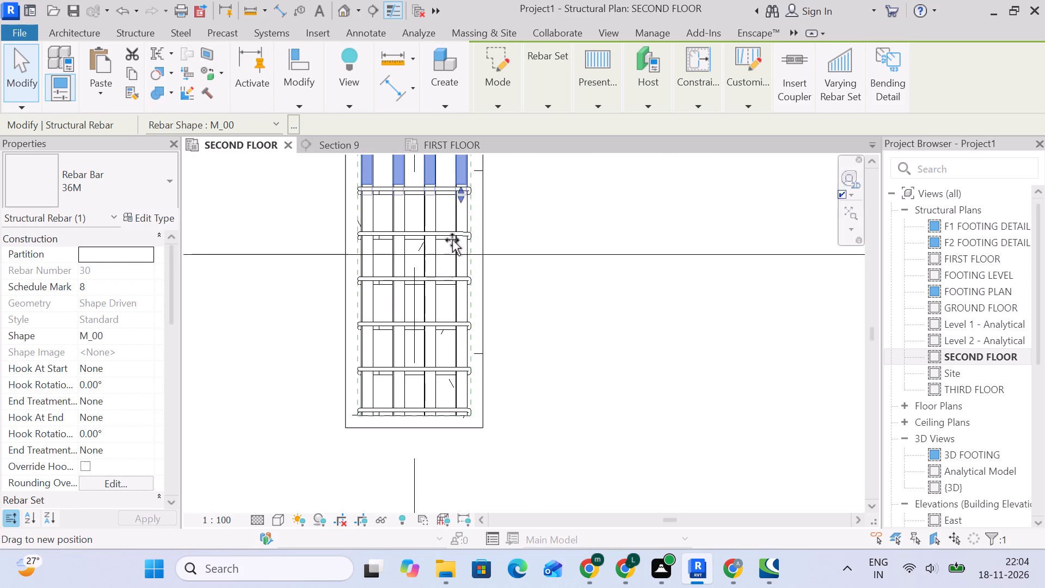
pyautogui.moveTo(452, 240); pyautogui.dragTo(445, 392)
pyautogui.scroll(9, 453, 414)
pyautogui.moveTo(642, 425); pyautogui.dragTo(617, 305, button='middle')
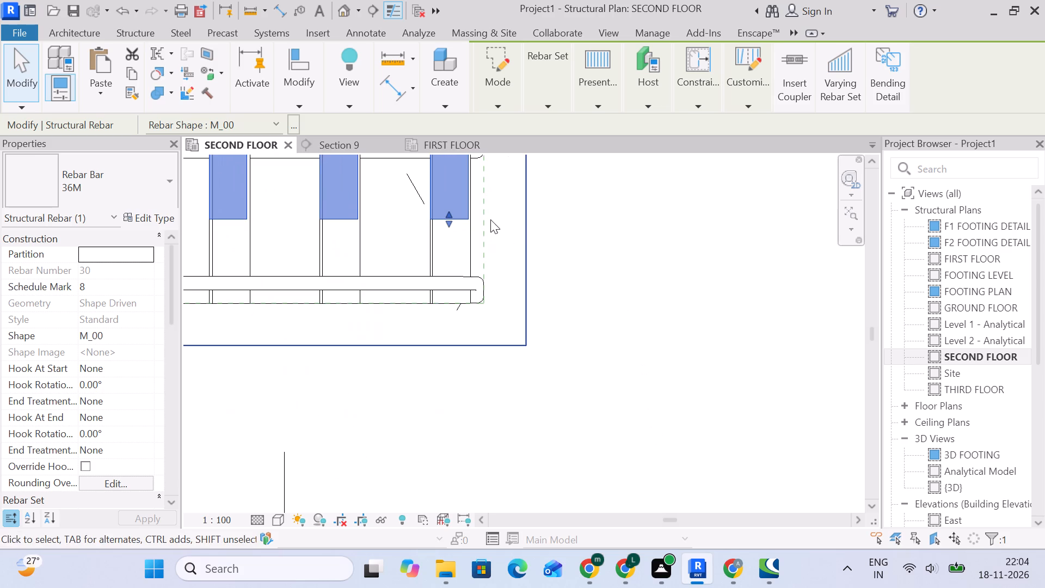
pyautogui.moveTo(452, 223); pyautogui.dragTo(454, 303)
pyautogui.scroll(-4, 470, 321)
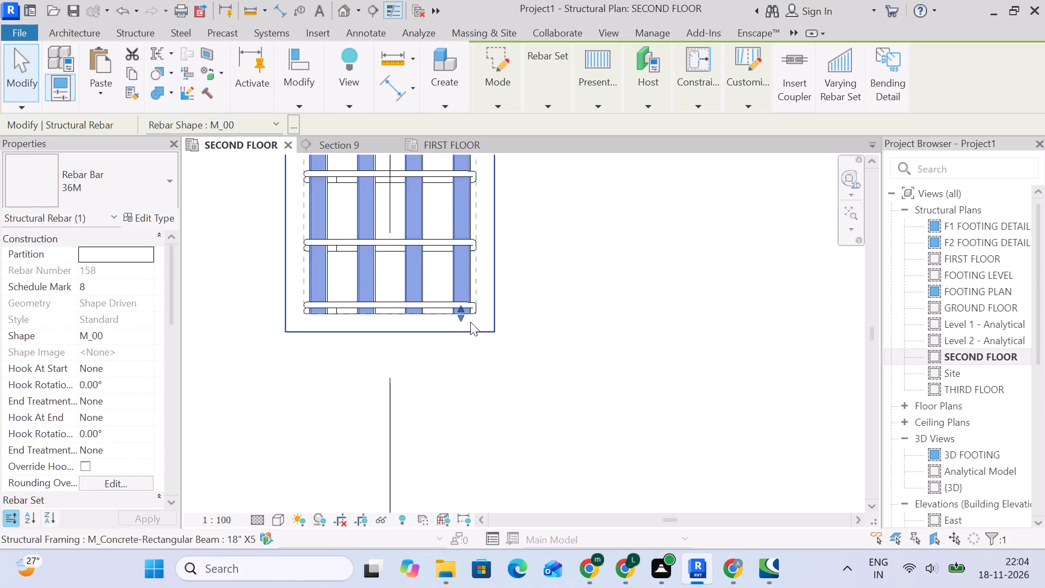
pyautogui.scroll(-20, 470, 322)
pyautogui.click(580, 356)
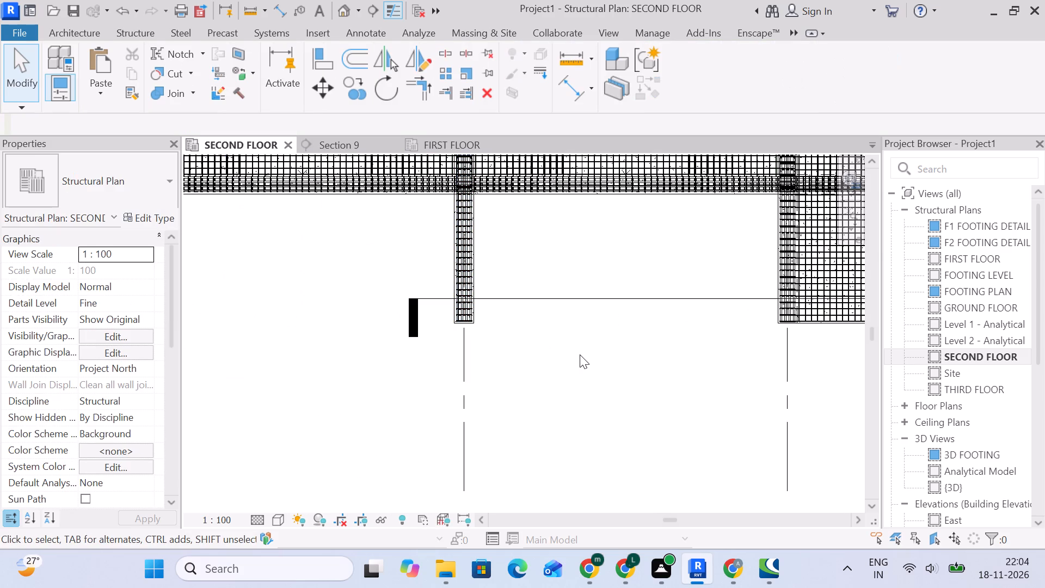
# Move the Section 9 line from the extended beam to across the next beam towards grid B.
pyautogui.scroll(-5, 580, 354)
pyautogui.moveTo(580, 354); pyautogui.dragTo(589, 350, button='middle')
pyautogui.moveTo(407, 320); pyautogui.dragTo(520, 320, button='middle')
pyautogui.scroll(-5, 526, 316)
pyautogui.scroll(5, 502, 305)
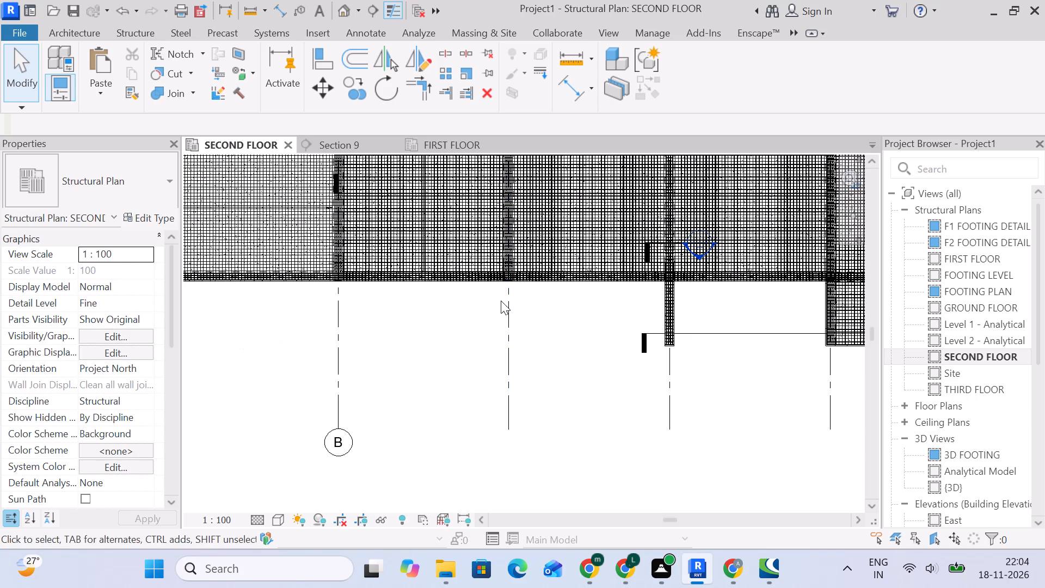
pyautogui.scroll(5, 514, 296)
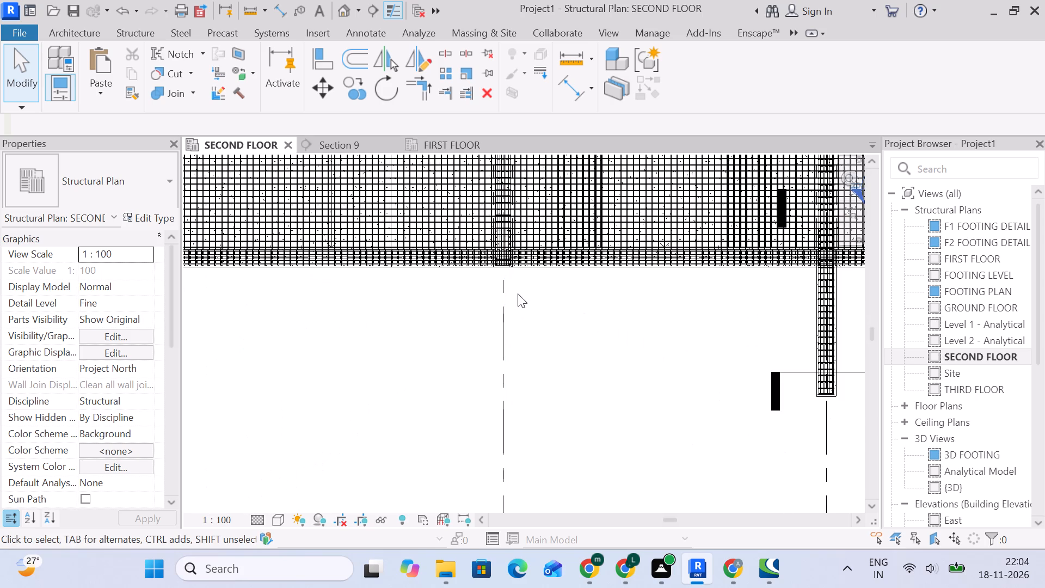
pyautogui.scroll(6, 509, 268)
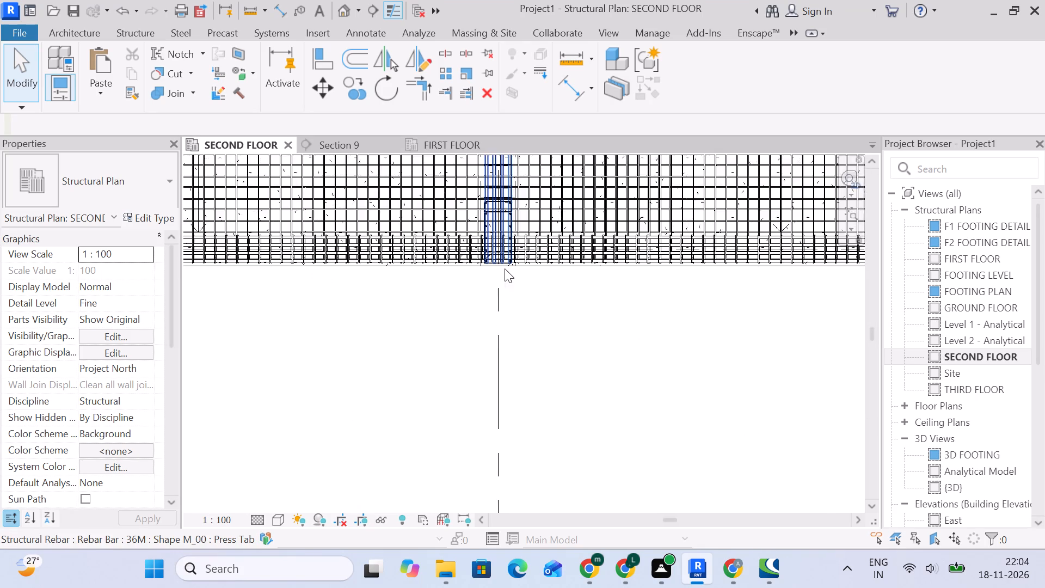
pyautogui.scroll(8, 505, 268)
pyautogui.scroll(-6, 505, 265)
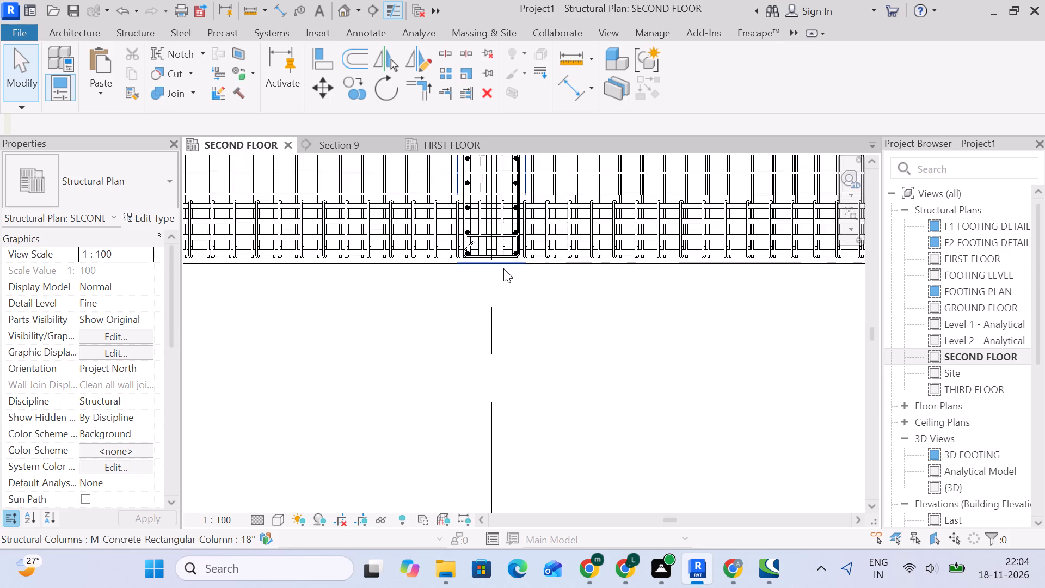
pyautogui.scroll(-11, 574, 361)
pyautogui.moveTo(589, 376); pyautogui.dragTo(413, 371, button='middle')
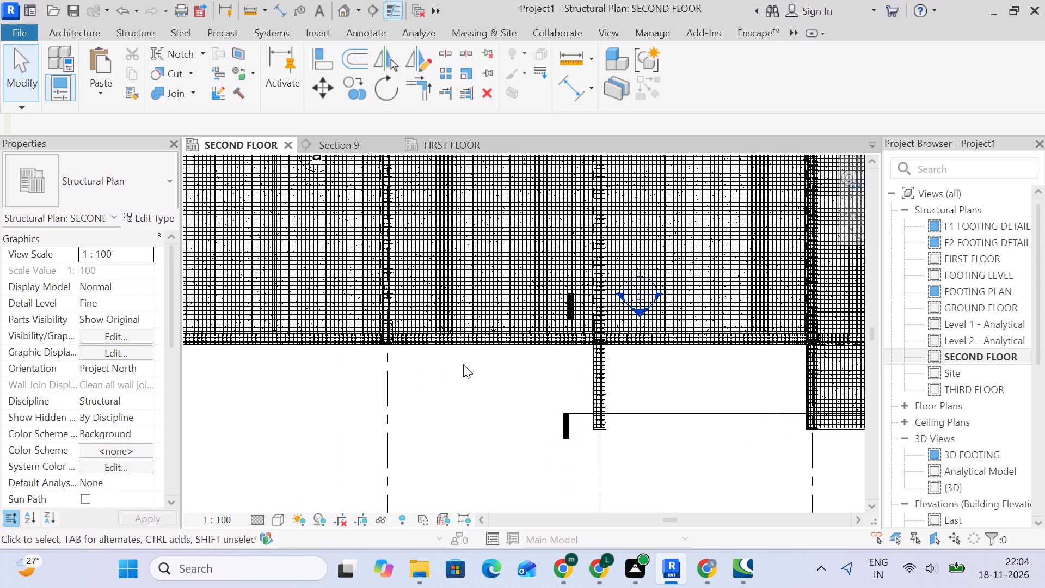
pyautogui.scroll(15, 583, 295)
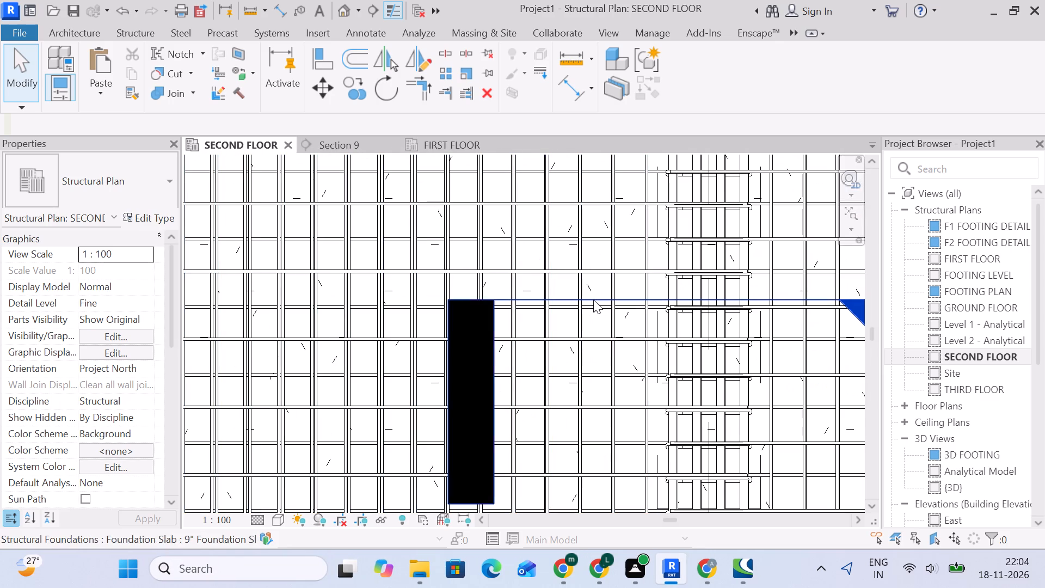
pyautogui.click(593, 299)
pyautogui.scroll(-5, 593, 299)
pyautogui.moveTo(593, 301); pyautogui.dragTo(772, 321, button='middle')
pyautogui.scroll(1, 772, 321)
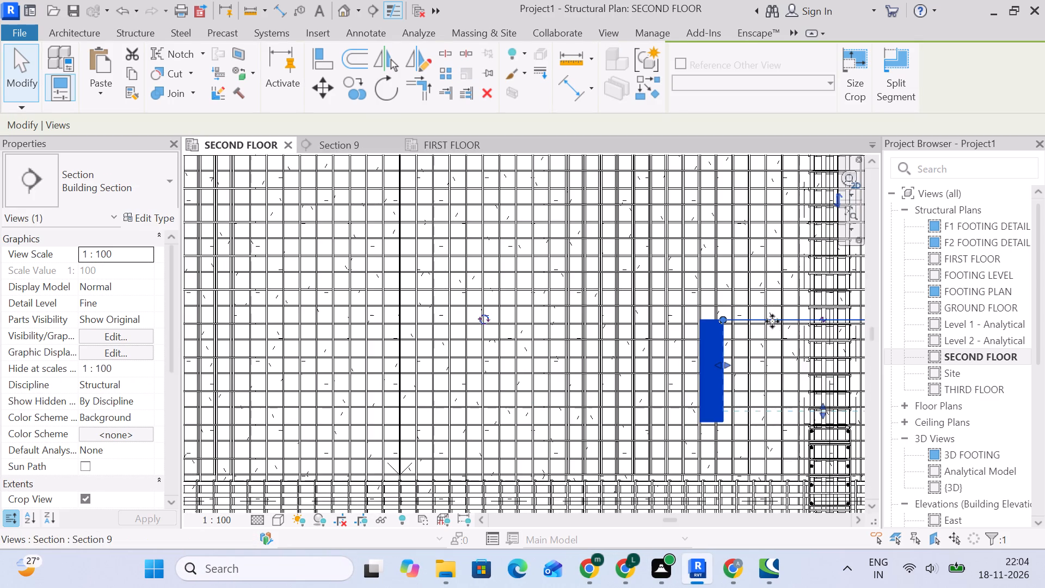
pyautogui.moveTo(774, 319); pyautogui.dragTo(362, 327)
pyautogui.moveTo(382, 340); pyautogui.dragTo(571, 340, button='middle')
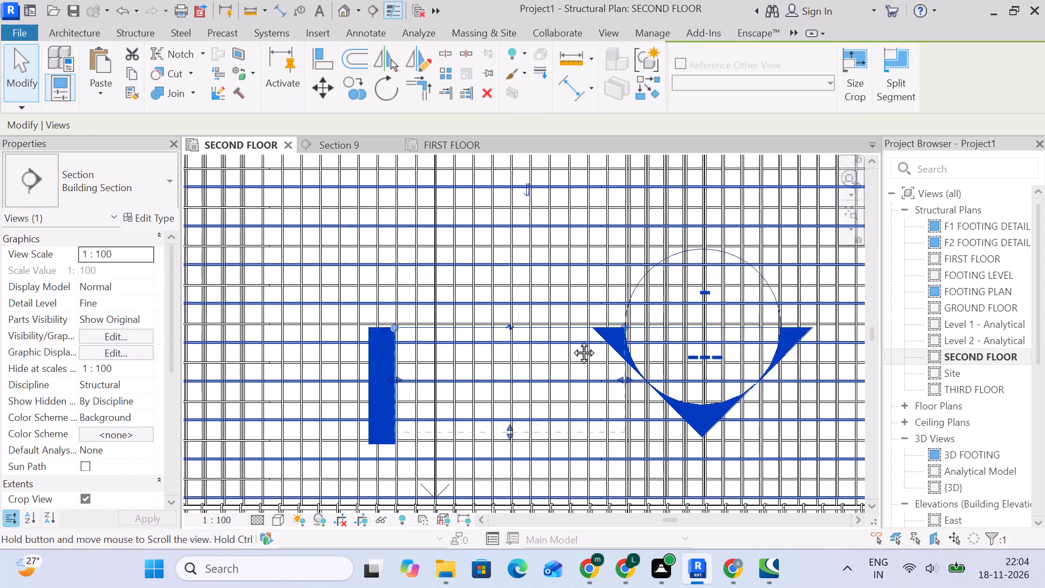
pyautogui.moveTo(571, 340); pyautogui.dragTo(718, 340, button='middle')
pyautogui.moveTo(704, 328); pyautogui.dragTo(361, 328)
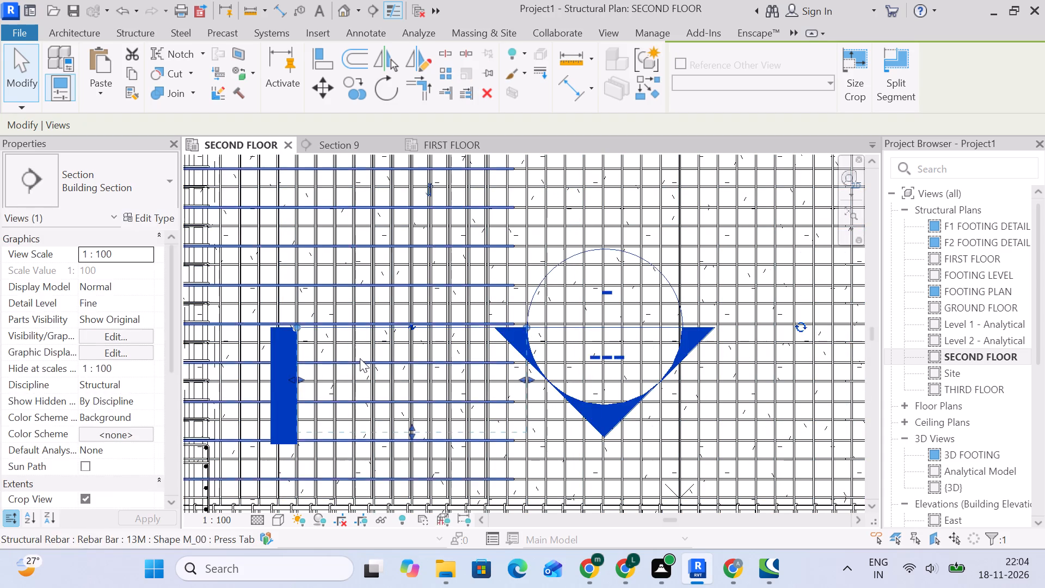
pyautogui.moveTo(364, 359); pyautogui.dragTo(665, 357, button='middle')
pyautogui.moveTo(667, 328); pyautogui.dragTo(485, 328)
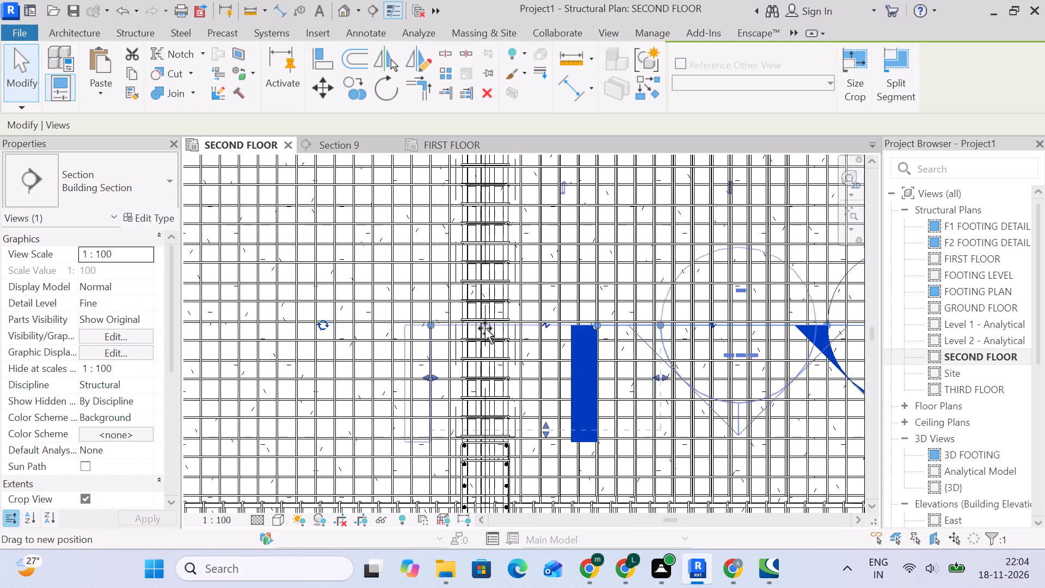
pyautogui.moveTo(485, 328); pyautogui.dragTo(441, 308)
pyautogui.scroll(-5, 457, 376)
pyautogui.moveTo(567, 438); pyautogui.dragTo(558, 391, button='middle')
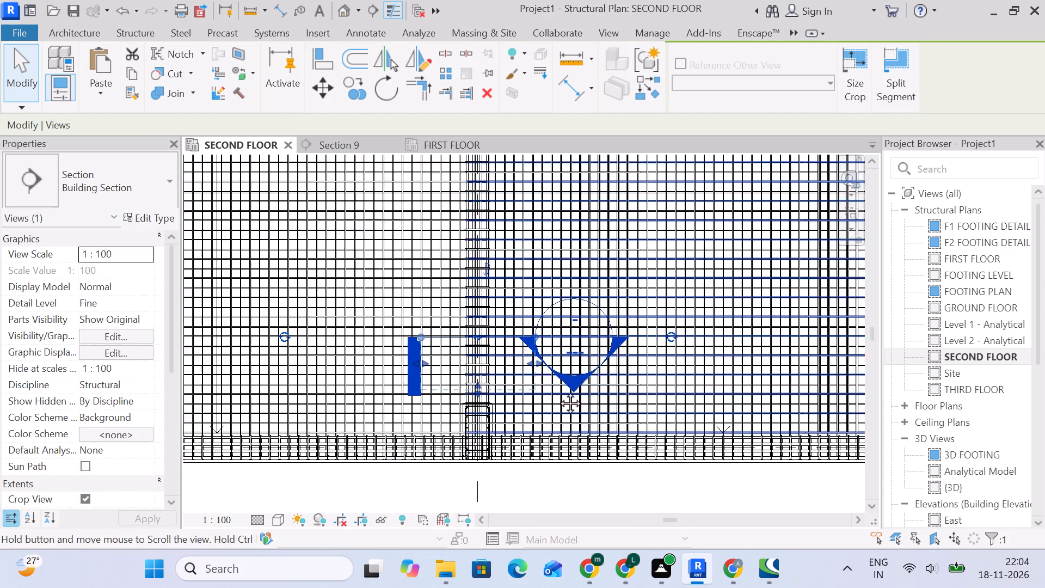
pyautogui.moveTo(558, 391); pyautogui.dragTo(537, 324, button='middle')
# Pick the 18" X50" beam in Section 9 and stretch its end along its gridline beyond the SECOND FLOOR edge beam.
pyautogui.click(332, 145)
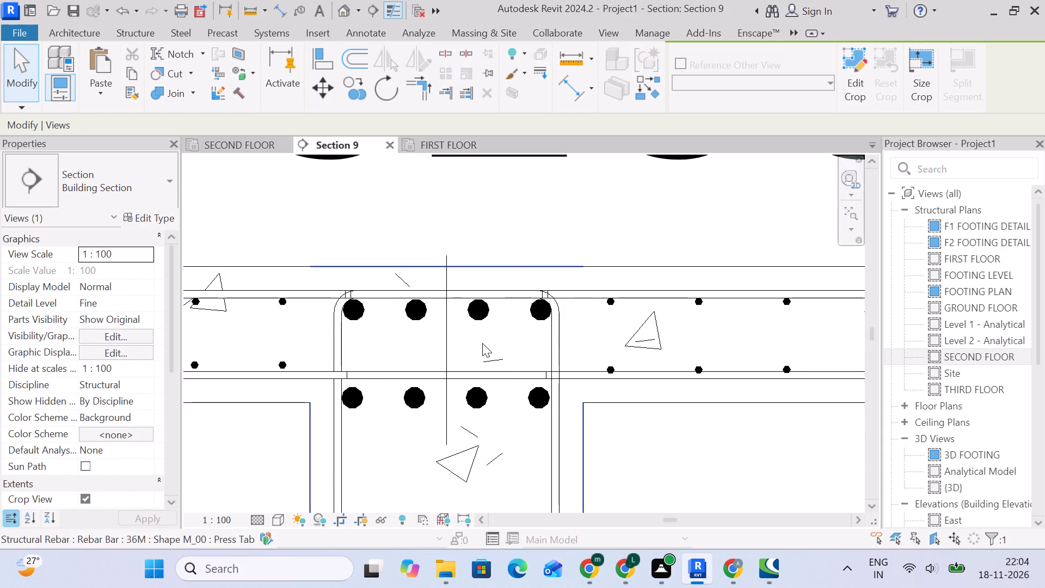
pyautogui.scroll(-5, 483, 343)
pyautogui.moveTo(589, 477); pyautogui.dragTo(544, 215, button='middle')
pyautogui.click(496, 307)
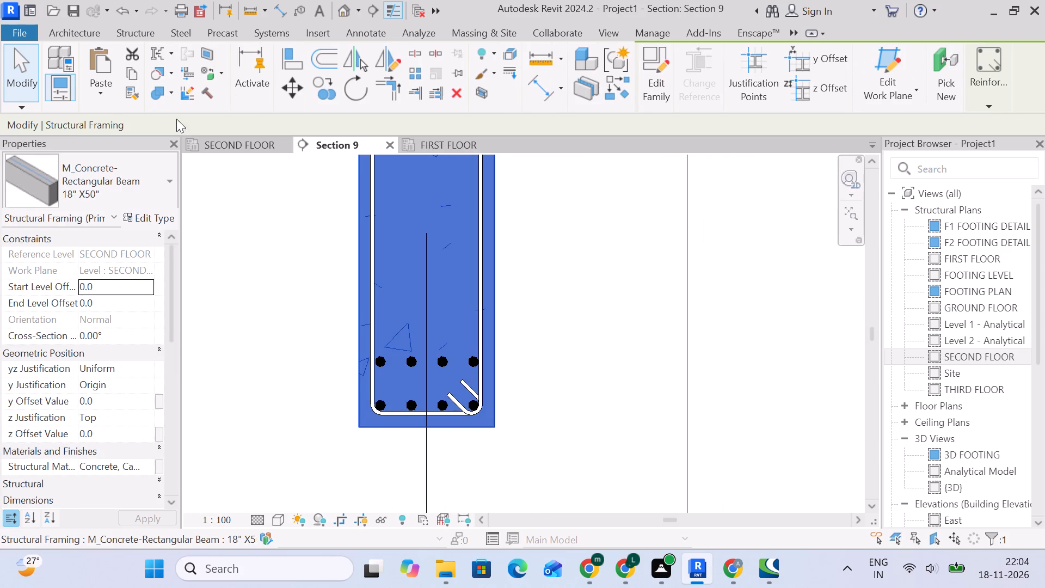
pyautogui.click(228, 151)
pyautogui.scroll(-5, 426, 304)
pyautogui.moveTo(471, 347); pyautogui.dragTo(482, 279, button='middle')
pyautogui.scroll(2, 467, 283)
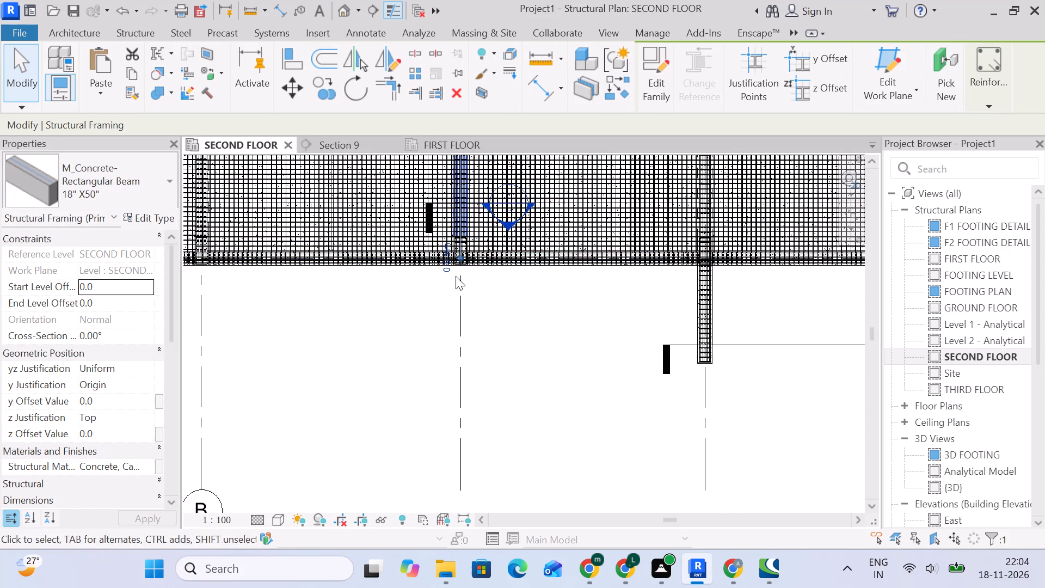
pyautogui.scroll(2, 456, 276)
pyautogui.moveTo(462, 246); pyautogui.dragTo(464, 397)
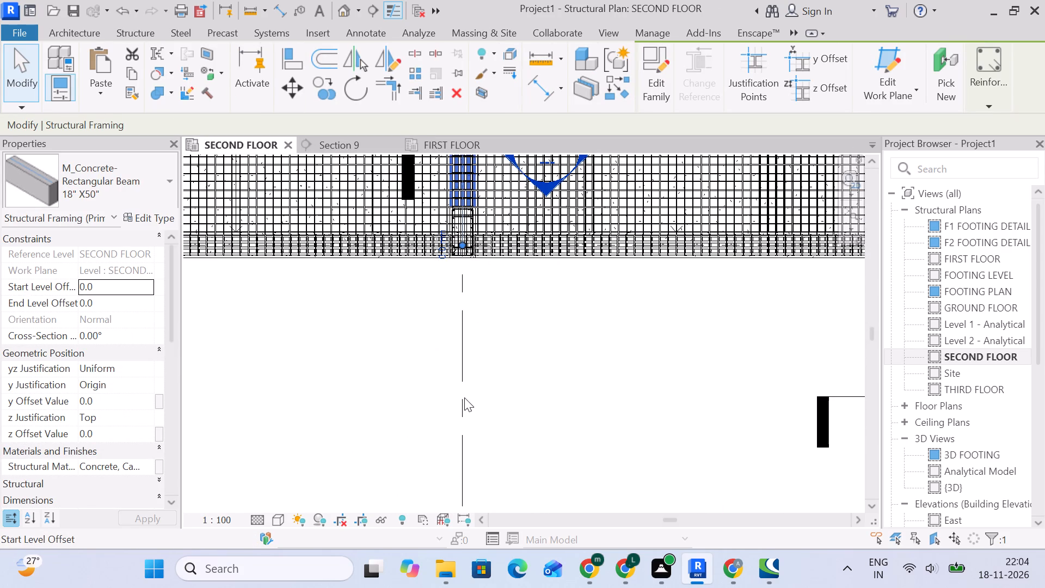
pyautogui.moveTo(464, 397); pyautogui.dragTo(462, 398)
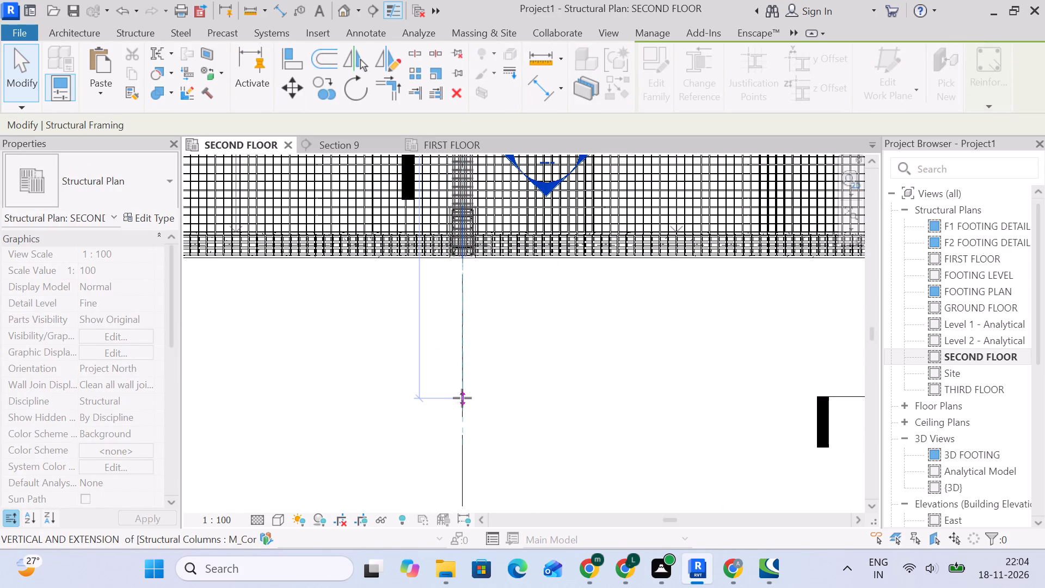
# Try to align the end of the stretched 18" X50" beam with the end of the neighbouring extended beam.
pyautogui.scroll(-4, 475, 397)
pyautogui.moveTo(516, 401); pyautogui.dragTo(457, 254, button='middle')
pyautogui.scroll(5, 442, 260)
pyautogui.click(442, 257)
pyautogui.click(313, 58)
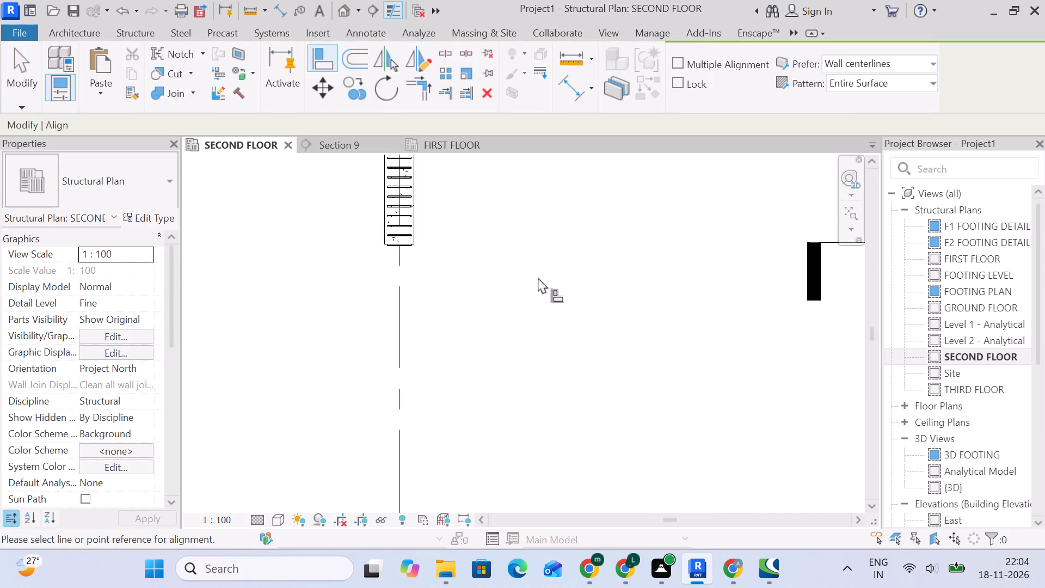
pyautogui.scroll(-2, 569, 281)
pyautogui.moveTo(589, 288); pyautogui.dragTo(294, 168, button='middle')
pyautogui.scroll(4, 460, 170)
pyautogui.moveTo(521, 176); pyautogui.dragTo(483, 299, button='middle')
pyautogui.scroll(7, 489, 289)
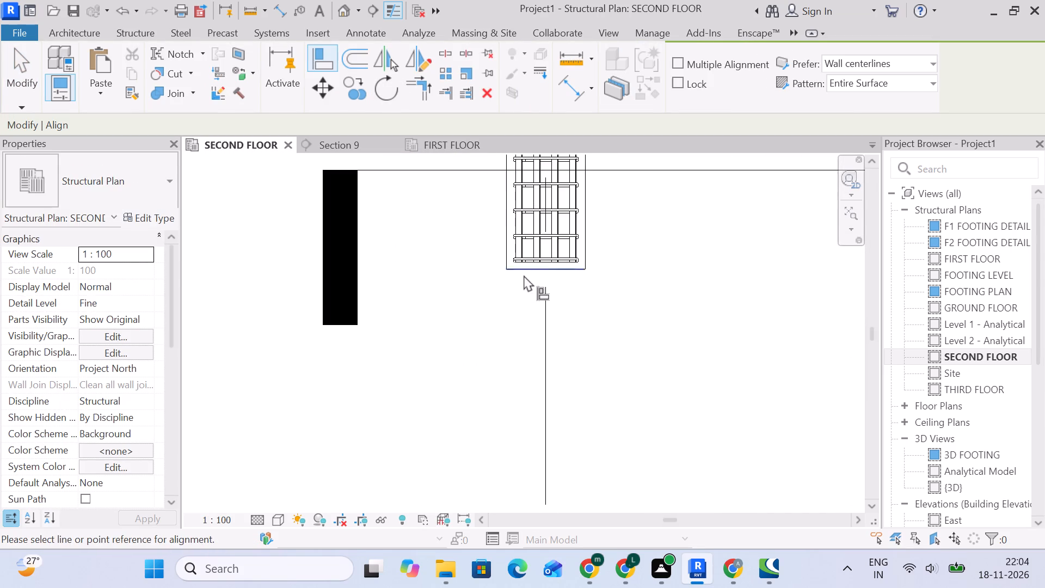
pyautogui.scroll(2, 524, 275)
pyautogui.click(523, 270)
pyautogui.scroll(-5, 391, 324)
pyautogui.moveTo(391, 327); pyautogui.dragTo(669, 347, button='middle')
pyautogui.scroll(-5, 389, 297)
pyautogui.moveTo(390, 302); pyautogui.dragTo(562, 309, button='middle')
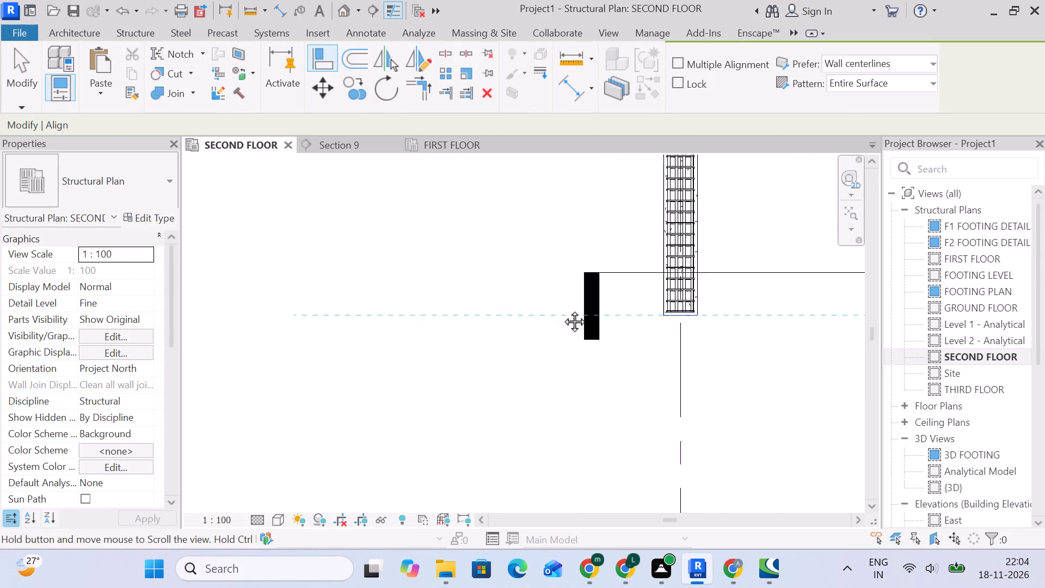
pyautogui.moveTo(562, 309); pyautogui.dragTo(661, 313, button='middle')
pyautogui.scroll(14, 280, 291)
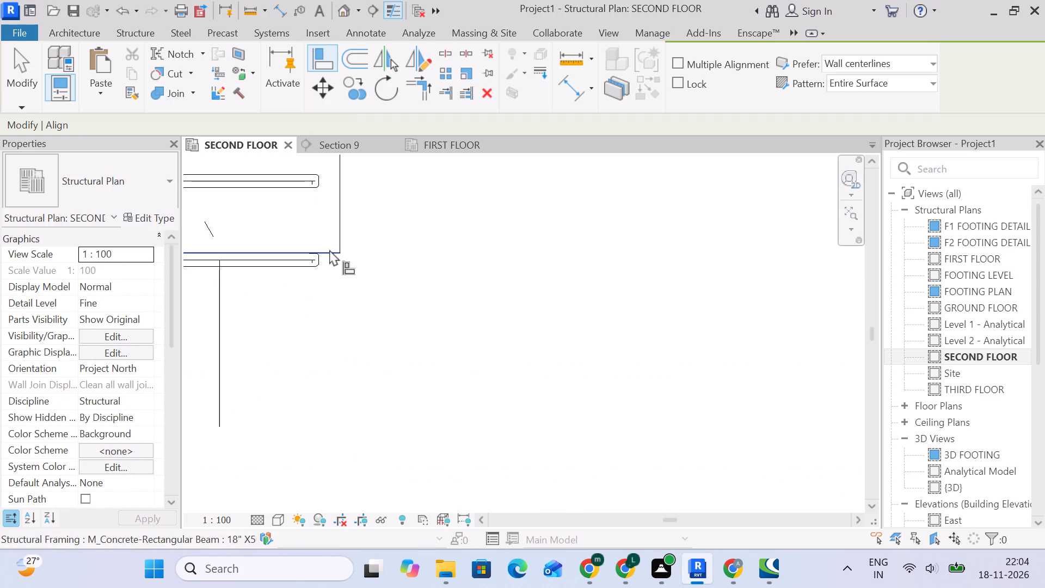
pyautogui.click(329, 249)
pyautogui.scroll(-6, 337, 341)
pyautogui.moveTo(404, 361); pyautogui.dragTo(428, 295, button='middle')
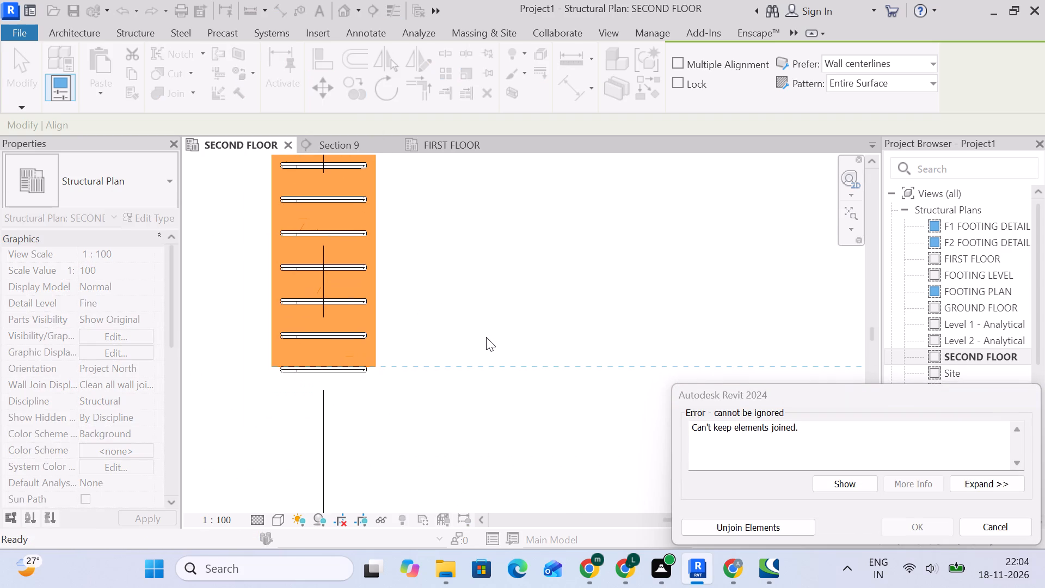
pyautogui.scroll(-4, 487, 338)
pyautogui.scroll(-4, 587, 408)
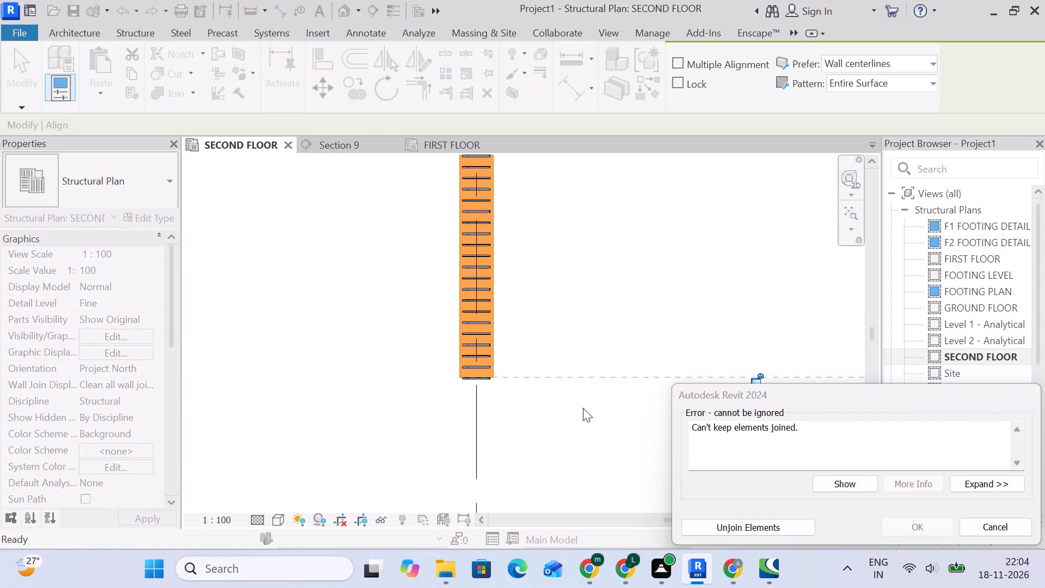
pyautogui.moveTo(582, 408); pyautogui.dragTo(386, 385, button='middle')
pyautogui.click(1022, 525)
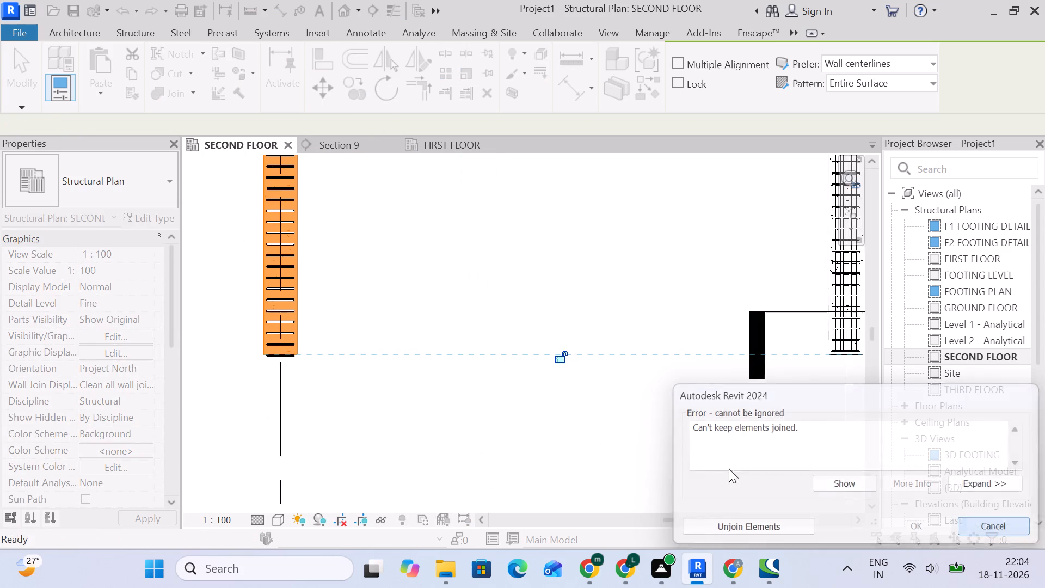
# Align the stretched 18" X50" beam's end with the neighbouring extended beam's end, unjoining the elements.
pyautogui.scroll(-3, 548, 309)
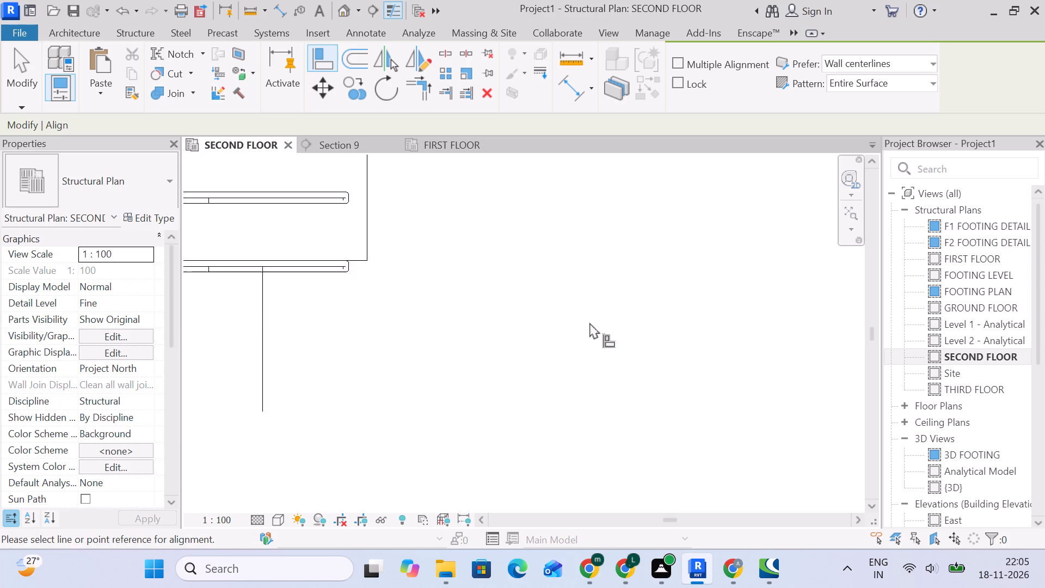
pyautogui.scroll(-2, 589, 322)
pyautogui.moveTo(654, 337); pyautogui.dragTo(267, 278, button='middle')
pyautogui.moveTo(662, 338); pyautogui.dragTo(269, 285, button='middle')
pyautogui.scroll(-5, 440, 291)
pyautogui.moveTo(651, 368); pyautogui.dragTo(226, 300, button='middle')
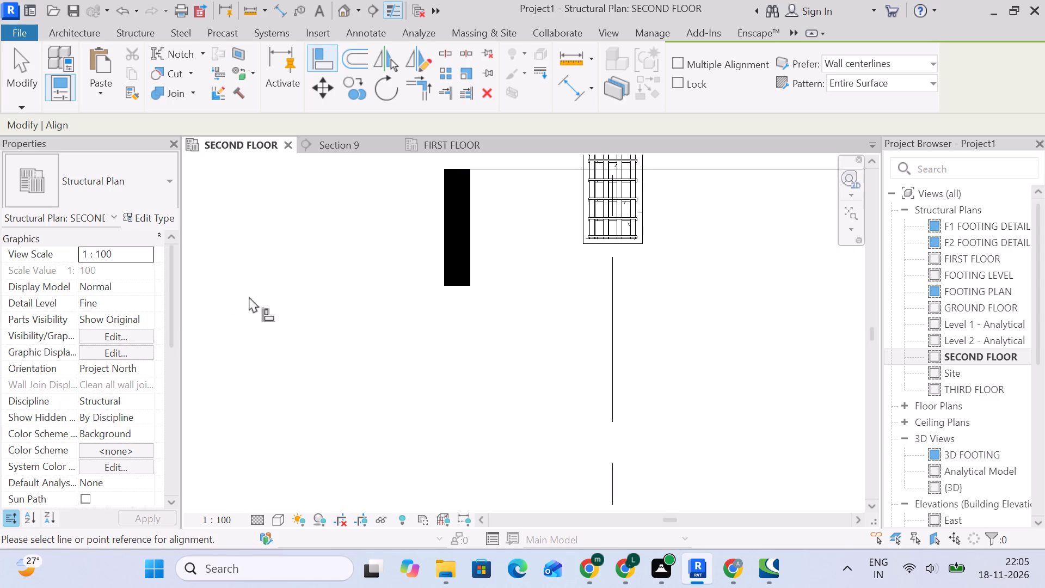
pyautogui.scroll(4, 415, 298)
pyautogui.scroll(5, 662, 226)
pyautogui.click(693, 202)
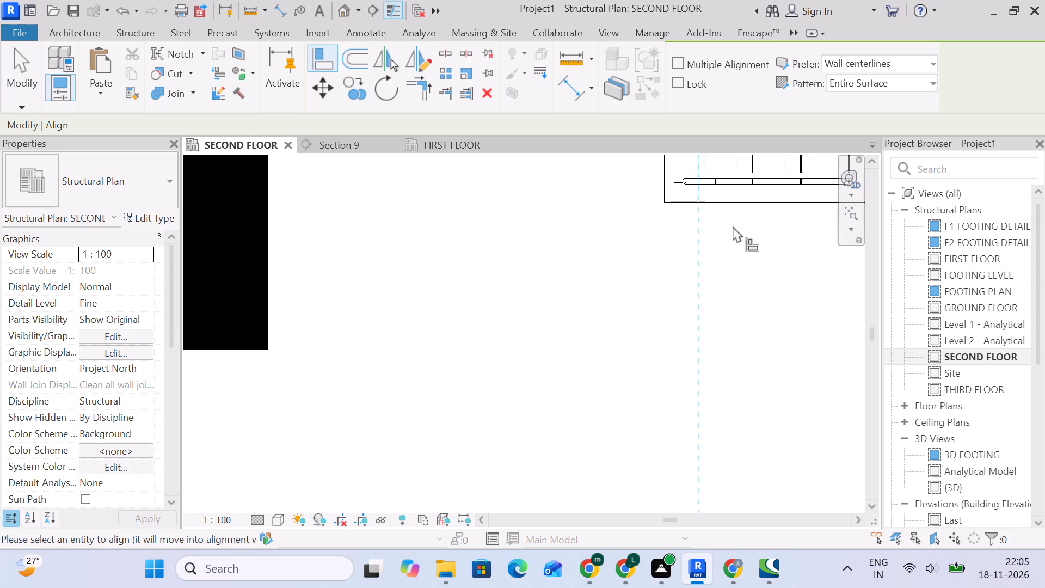
pyautogui.moveTo(733, 226); pyautogui.dragTo(372, 322, button='middle')
pyautogui.click(335, 313)
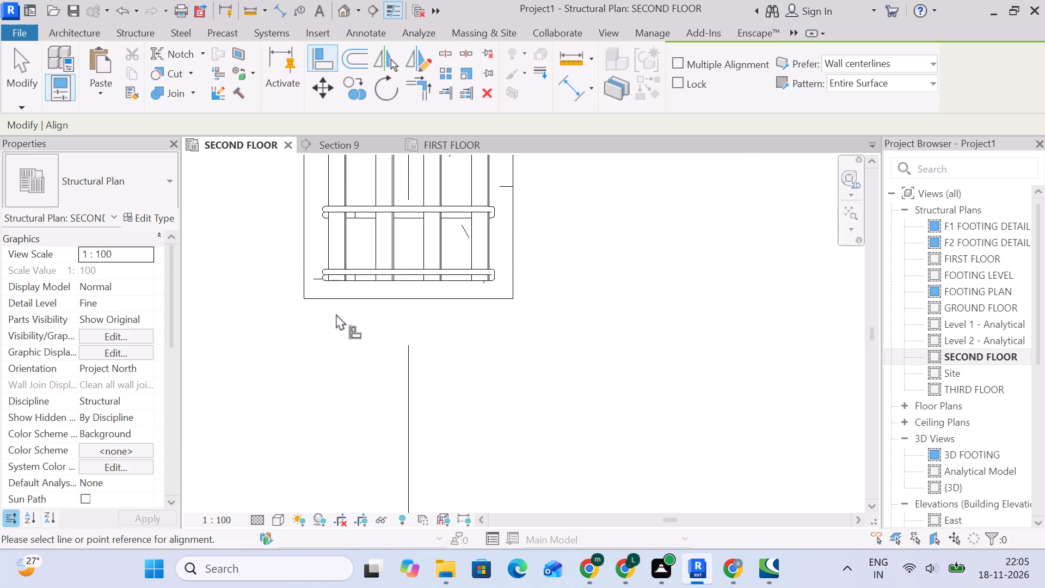
pyautogui.click(371, 301)
pyautogui.scroll(-10, 226, 322)
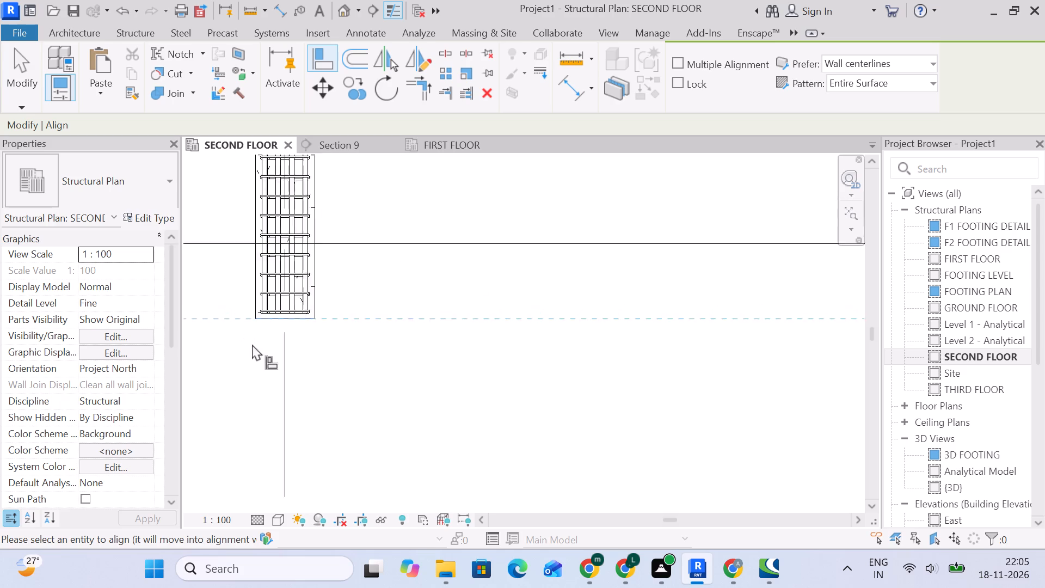
pyautogui.scroll(-1, 252, 344)
pyautogui.moveTo(252, 345); pyautogui.dragTo(573, 337, button='middle')
pyautogui.scroll(-4, 295, 324)
pyautogui.moveTo(300, 329); pyautogui.dragTo(647, 292, button='middle')
pyautogui.scroll(7, 431, 262)
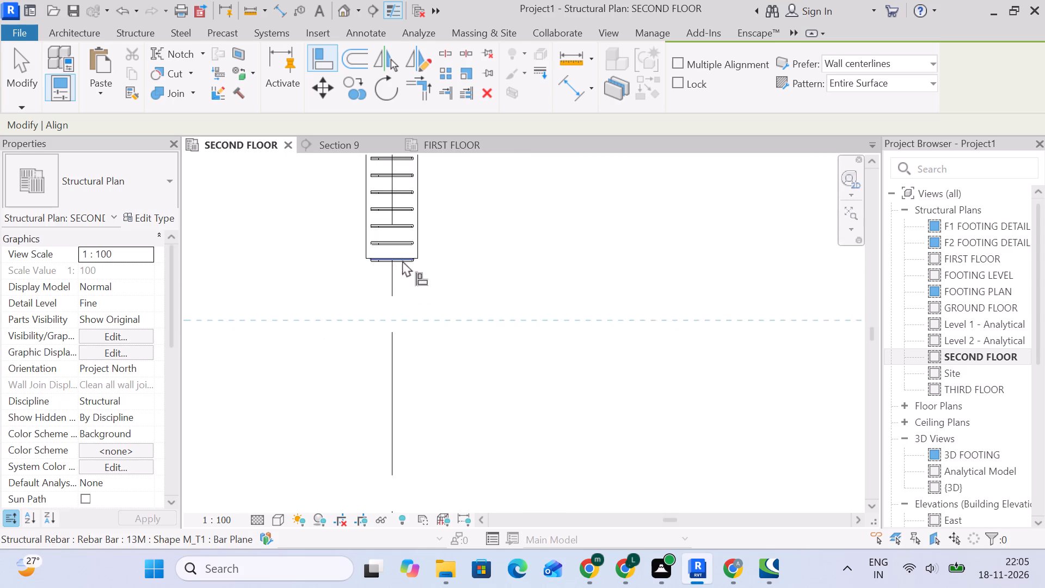
pyautogui.scroll(8, 402, 260)
pyautogui.click(451, 250)
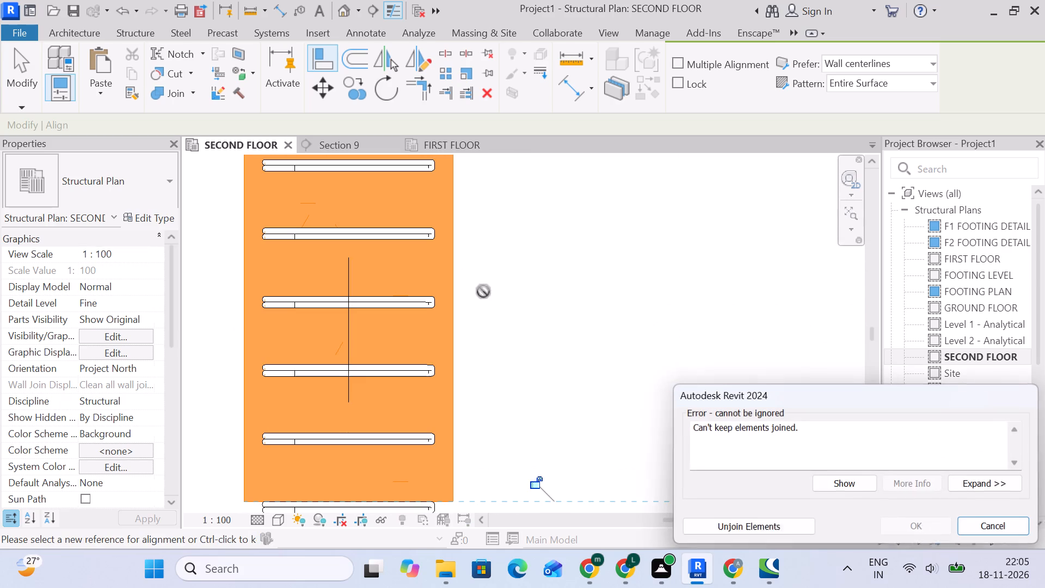
pyautogui.click(805, 525)
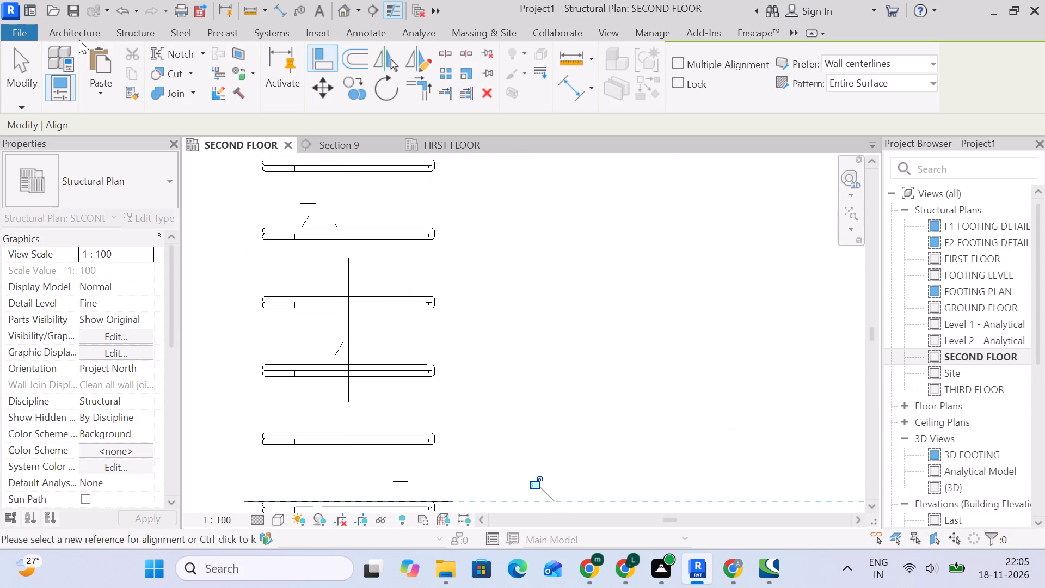
pyautogui.scroll(-20, 675, 321)
pyautogui.scroll(-4, 675, 321)
pyautogui.moveTo(643, 287); pyautogui.dragTo(514, 466, button='middle')
pyautogui.moveTo(546, 207); pyautogui.dragTo(517, 280, button='middle')
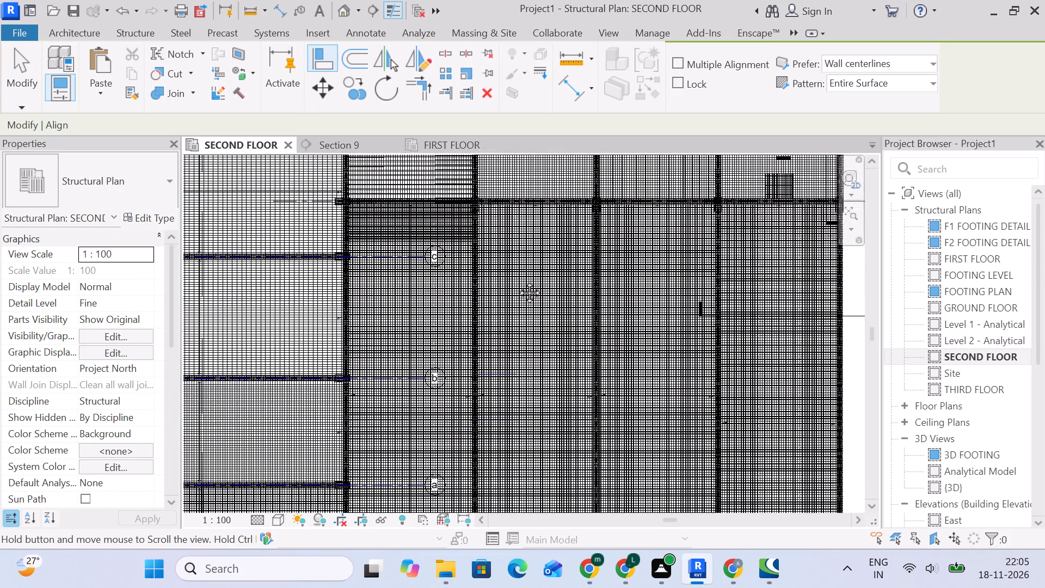
pyautogui.moveTo(517, 280); pyautogui.dragTo(513, 253, button='middle')
pyautogui.moveTo(530, 415); pyautogui.dragTo(533, 247, button='middle')
pyautogui.scroll(10, 510, 320)
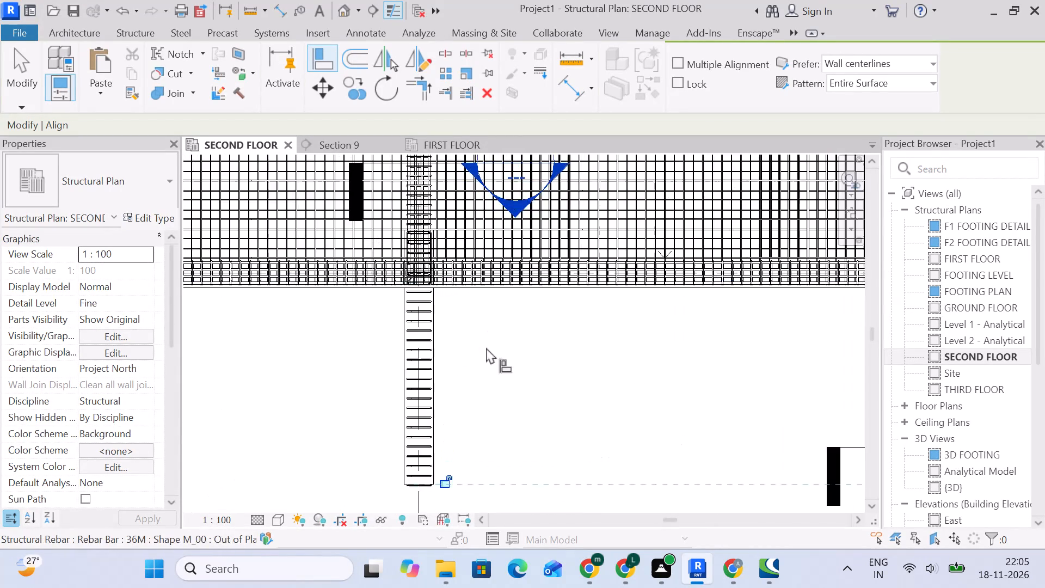
pyautogui.moveTo(492, 342); pyautogui.dragTo(515, 298, button='middle')
pyautogui.click(23, 76)
# Move the outermost 13M stirrup back inside the aligned end of the beam.
pyautogui.scroll(4, 362, 272)
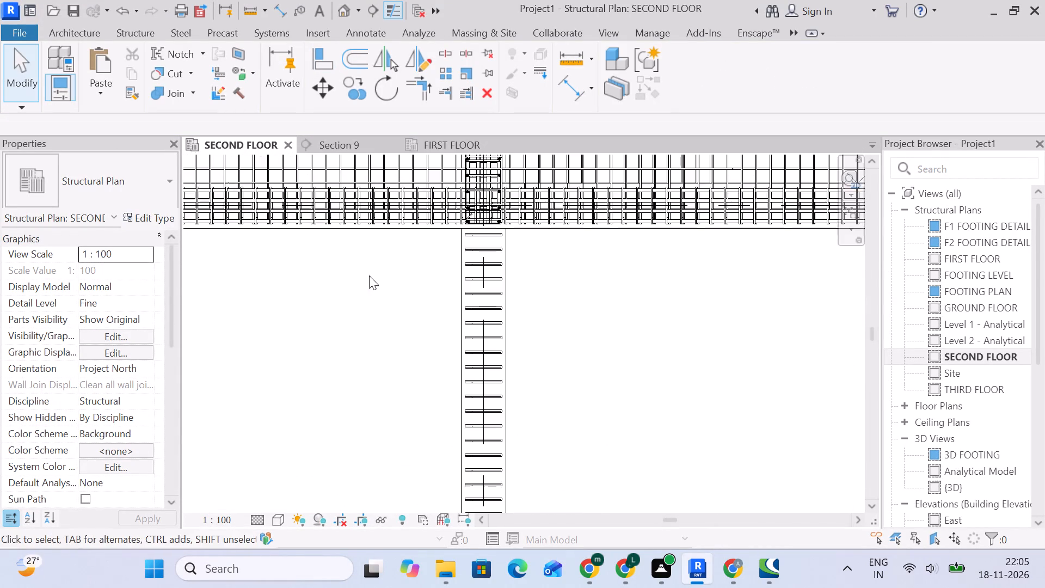
pyautogui.scroll(1, 537, 288)
pyautogui.moveTo(537, 288); pyautogui.dragTo(527, 189, button='middle')
pyautogui.moveTo(495, 428); pyautogui.dragTo(489, 211, button='middle')
pyautogui.scroll(5, 476, 280)
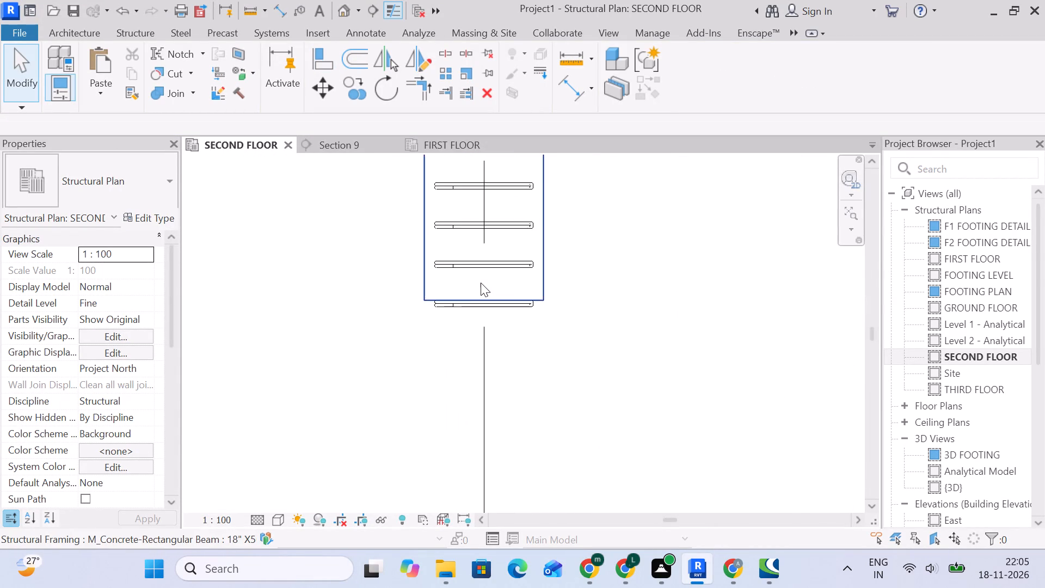
pyautogui.scroll(3, 481, 283)
pyautogui.click(489, 261)
pyautogui.scroll(7, 482, 332)
pyautogui.moveTo(484, 291); pyautogui.dragTo(487, 242)
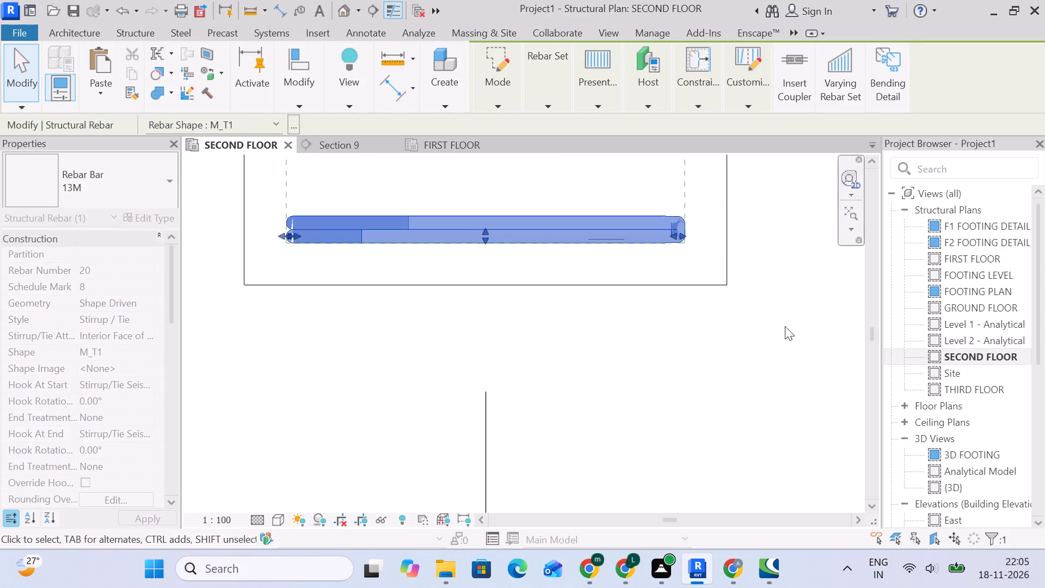
pyautogui.click(797, 335)
pyautogui.scroll(-6, 796, 332)
pyautogui.moveTo(794, 333); pyautogui.dragTo(669, 350, button='middle')
# Pick the bottom row of 36M bars in Section 9 and extend it to the last stirrup at the beam's outer end.
pyautogui.click(376, 151)
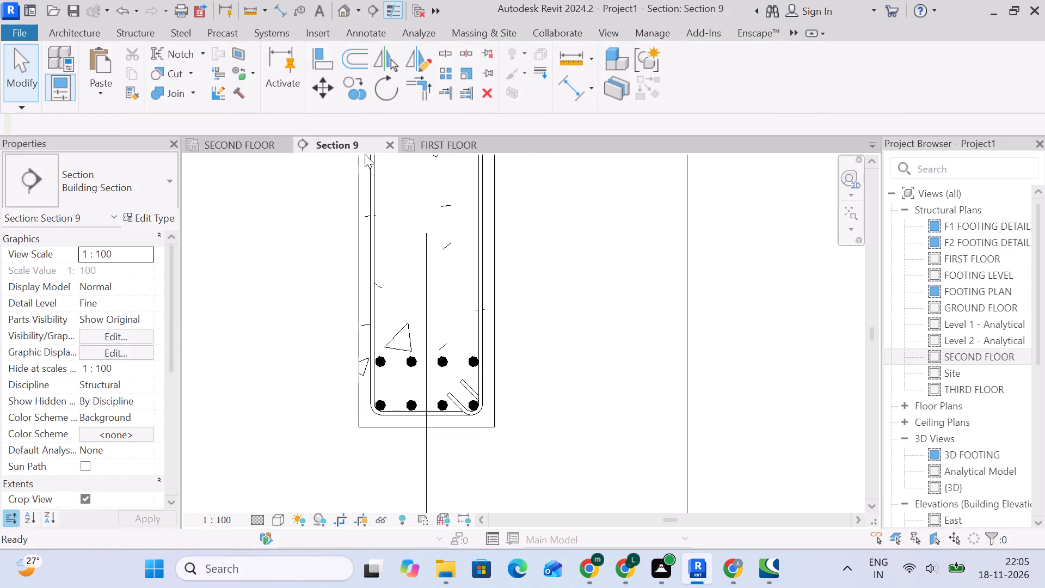
pyautogui.moveTo(409, 402); pyautogui.dragTo(414, 347, button='middle')
pyautogui.scroll(5, 405, 352)
pyautogui.click(422, 346)
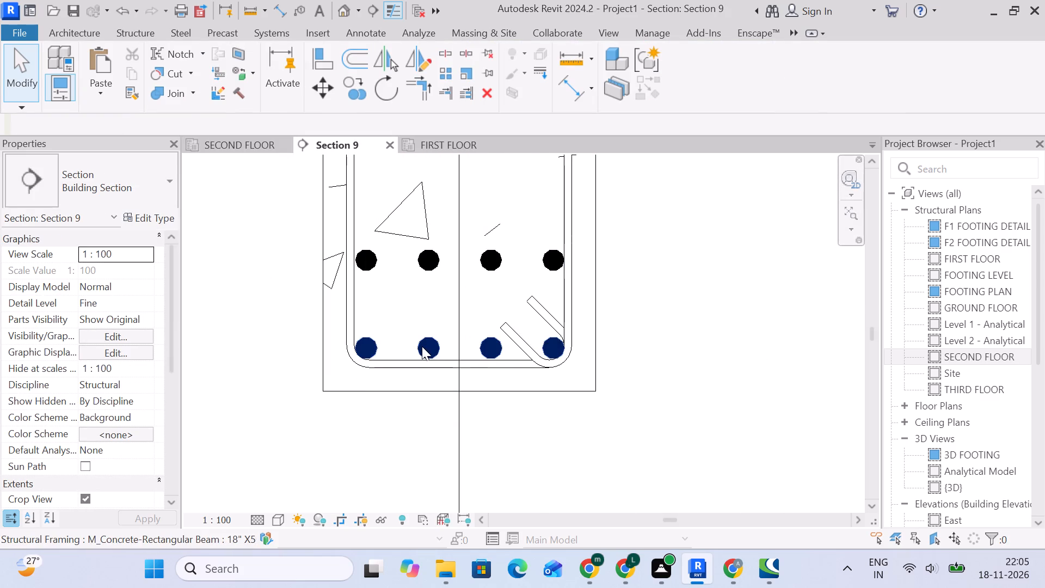
pyautogui.click(228, 148)
pyautogui.scroll(-5, 418, 270)
pyautogui.moveTo(475, 284); pyautogui.dragTo(459, 498, button='middle')
pyautogui.scroll(-1, 458, 500)
pyautogui.scroll(1, 495, 306)
pyautogui.moveTo(513, 253); pyautogui.dragTo(506, 504, button='middle')
pyautogui.scroll(-6, 514, 370)
pyautogui.moveTo(509, 371); pyautogui.dragTo(502, 378, button='middle')
pyautogui.scroll(3, 487, 261)
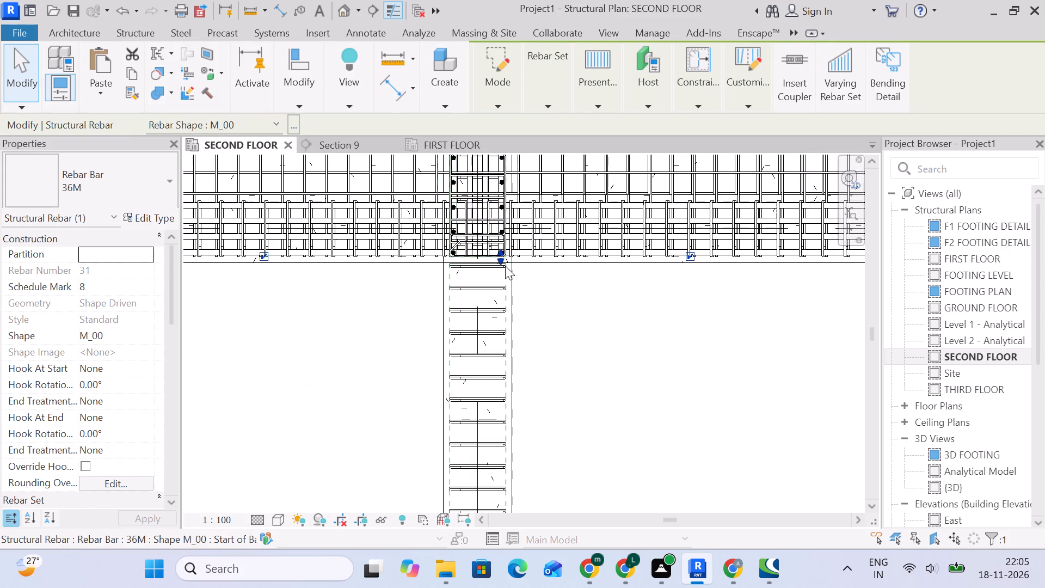
pyautogui.moveTo(503, 258); pyautogui.dragTo(510, 440)
pyautogui.moveTo(550, 452); pyautogui.dragTo(565, 222, button='middle')
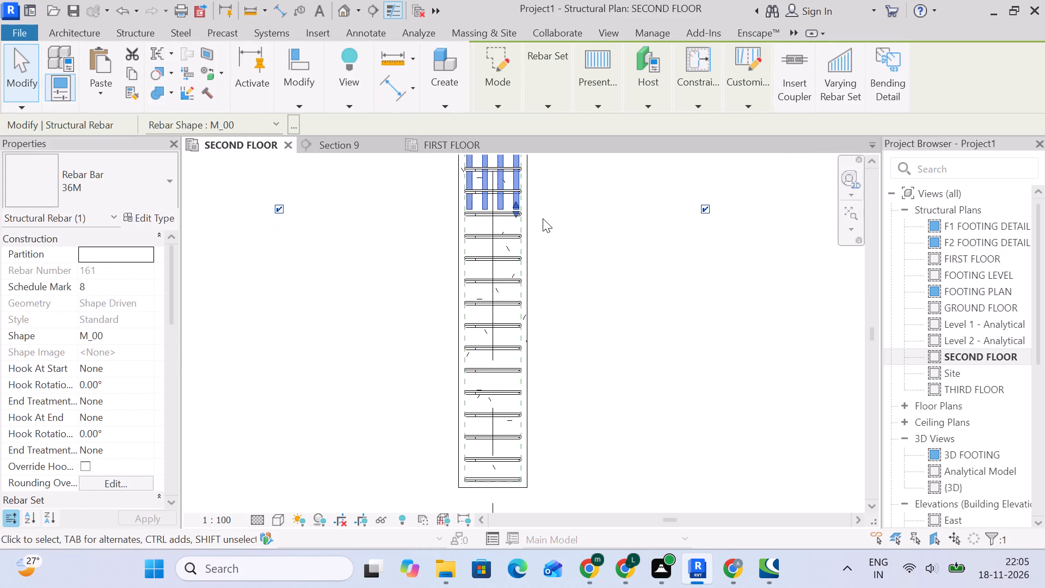
pyautogui.moveTo(517, 210); pyautogui.dragTo(525, 394)
pyautogui.moveTo(550, 455); pyautogui.dragTo(550, 408, button='middle')
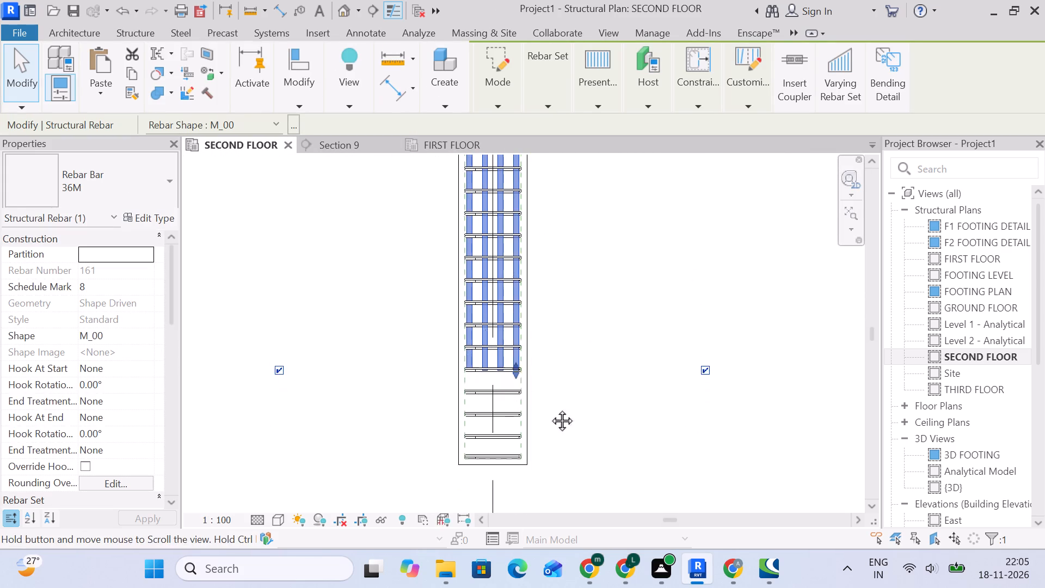
pyautogui.moveTo(550, 408); pyautogui.dragTo(560, 321, button='middle')
pyautogui.scroll(6, 526, 291)
pyautogui.scroll(3, 543, 232)
pyautogui.moveTo(552, 232); pyautogui.dragTo(554, 420)
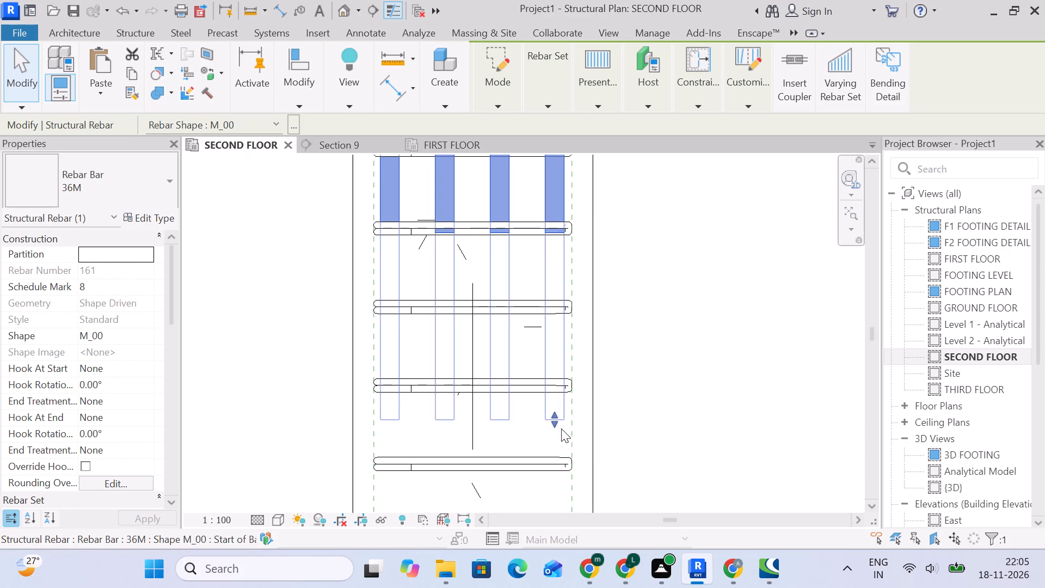
pyautogui.moveTo(672, 479); pyautogui.dragTo(675, 254, button='middle')
pyautogui.scroll(3, 560, 207)
pyautogui.moveTo(555, 190); pyautogui.dragTo(552, 347)
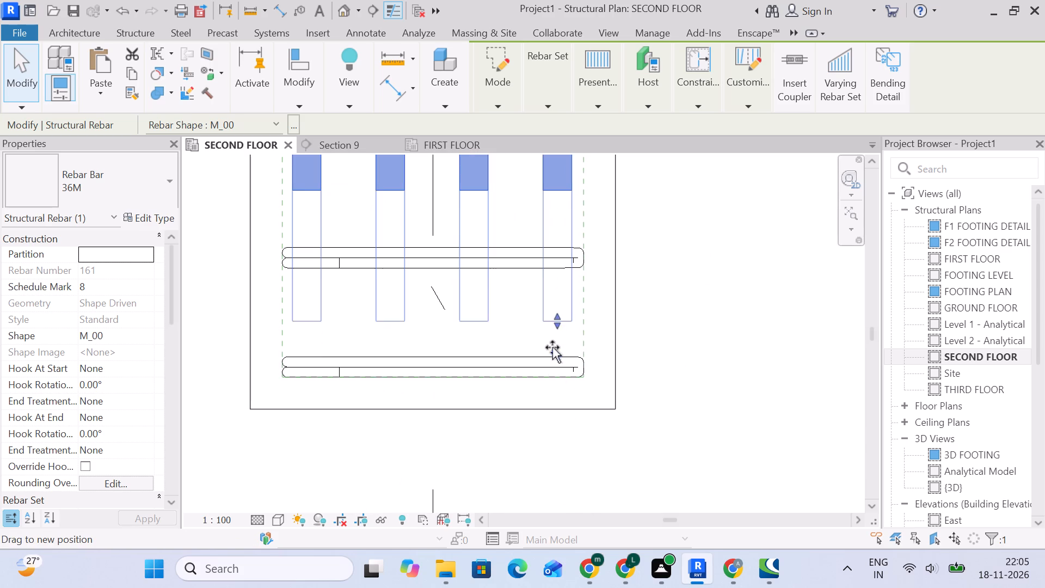
pyautogui.moveTo(552, 347); pyautogui.dragTo(556, 374)
pyautogui.scroll(-6, 587, 383)
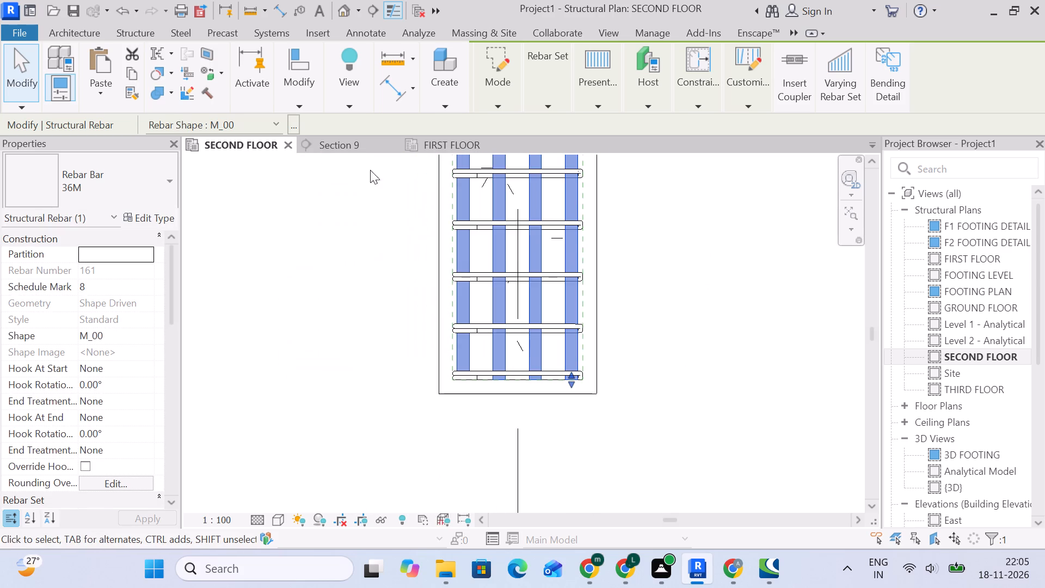
# Pick the second-from-bottom row of 36M bars in Section 9 and extend it to the last stirrup at the beam's outer end.
pyautogui.click(356, 145)
pyautogui.click(492, 256)
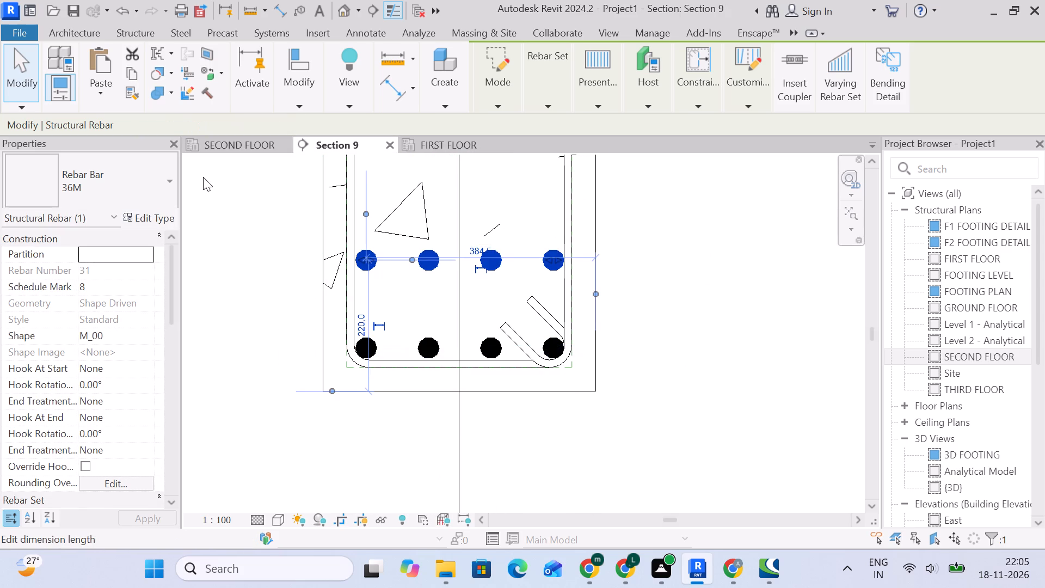
pyautogui.click(215, 153)
pyautogui.scroll(-5, 552, 298)
pyautogui.moveTo(561, 322); pyautogui.dragTo(530, 467, button='middle')
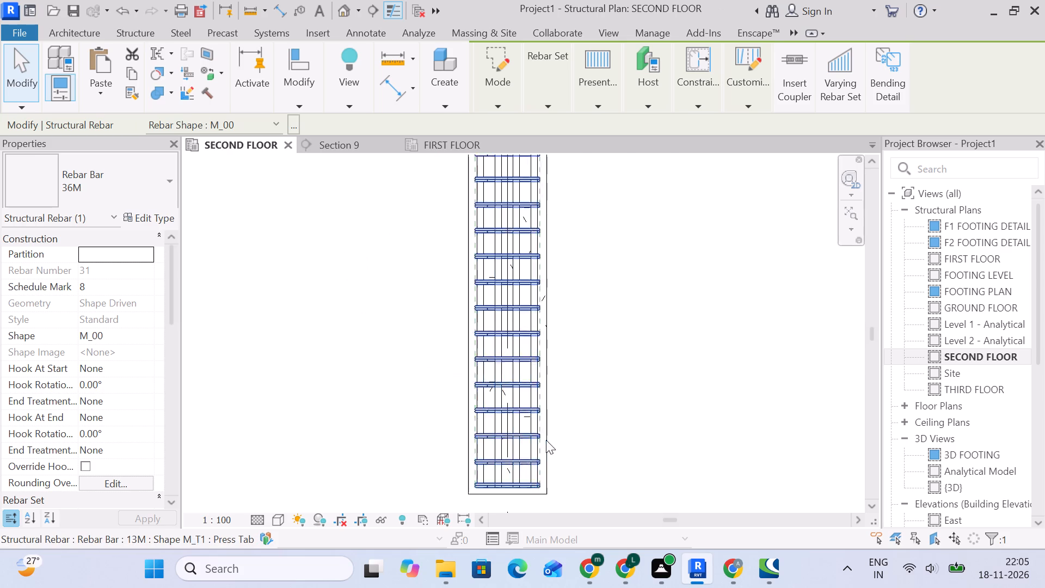
pyautogui.scroll(-6, 546, 440)
pyautogui.scroll(2, 546, 242)
pyautogui.moveTo(536, 233); pyautogui.dragTo(542, 369)
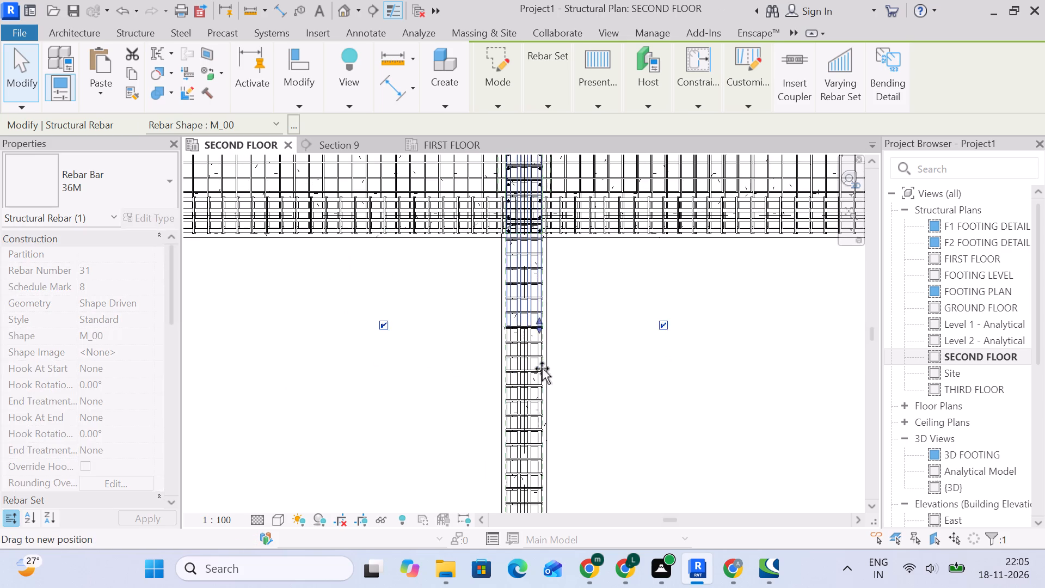
pyautogui.moveTo(542, 369); pyautogui.dragTo(544, 461)
pyautogui.moveTo(582, 482); pyautogui.dragTo(591, 244, button='middle')
pyautogui.scroll(11, 591, 244)
pyautogui.moveTo(552, 258); pyautogui.dragTo(575, 263, button='middle')
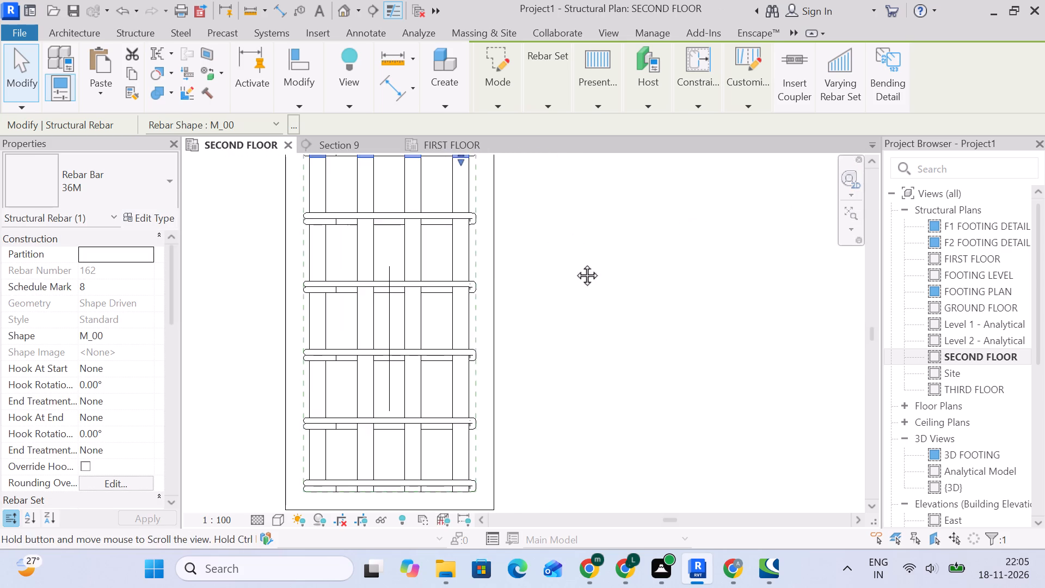
pyautogui.moveTo(575, 263); pyautogui.dragTo(662, 275, button='middle')
pyautogui.scroll(-3, 670, 274)
pyautogui.moveTo(604, 211); pyautogui.dragTo(619, 406)
pyautogui.scroll(2, 634, 436)
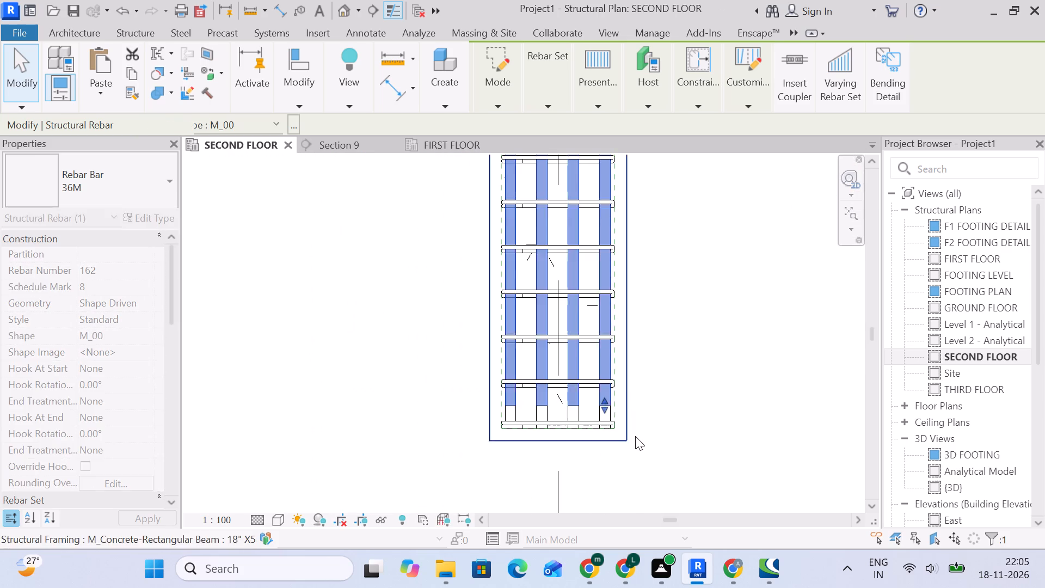
pyautogui.scroll(7, 635, 436)
pyautogui.moveTo(591, 448); pyautogui.dragTo(740, 370, button='middle')
pyautogui.scroll(2, 733, 313)
pyautogui.moveTo(717, 231); pyautogui.dragTo(718, 291)
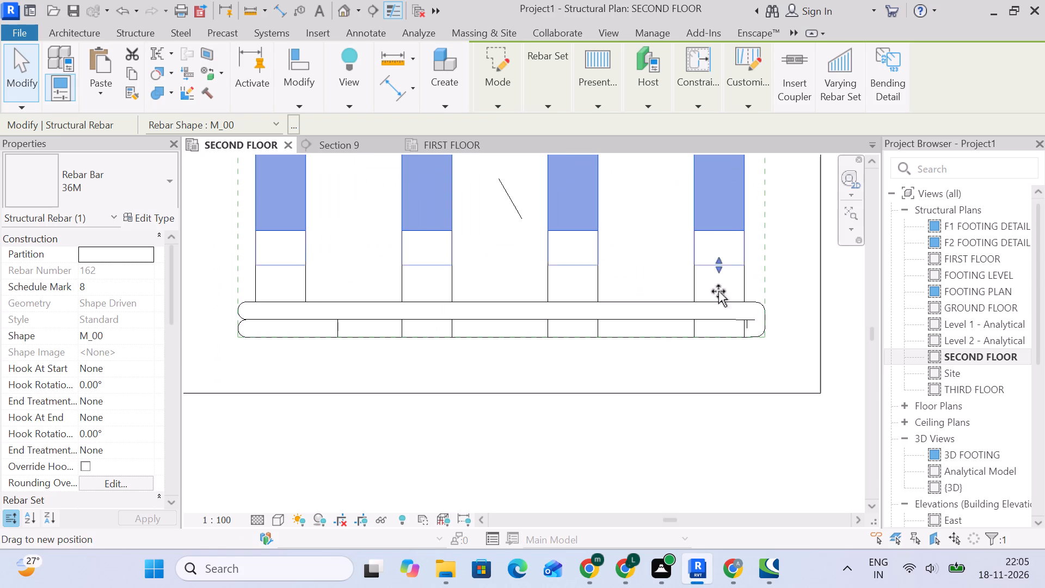
pyautogui.moveTo(718, 291); pyautogui.dragTo(719, 340)
pyautogui.scroll(-11, 673, 359)
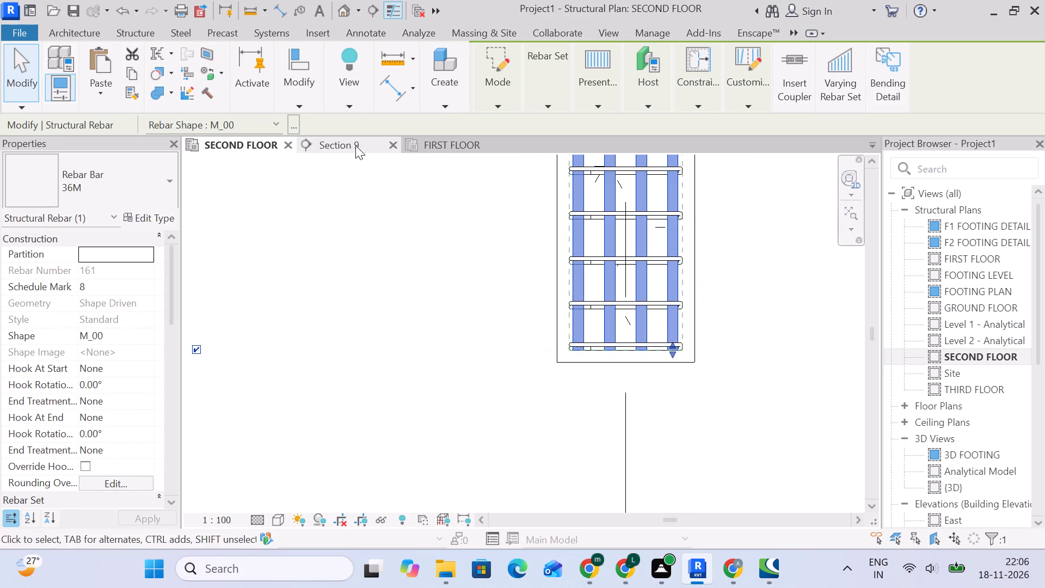
# Pick the second-from-top row of 36M bars in Section 9 and extend it to the last stirrup at the beam's outer end.
pyautogui.click(354, 145)
pyautogui.scroll(-9, 512, 278)
pyautogui.moveTo(562, 321); pyautogui.dragTo(566, 411, button='middle')
pyautogui.scroll(1, 552, 222)
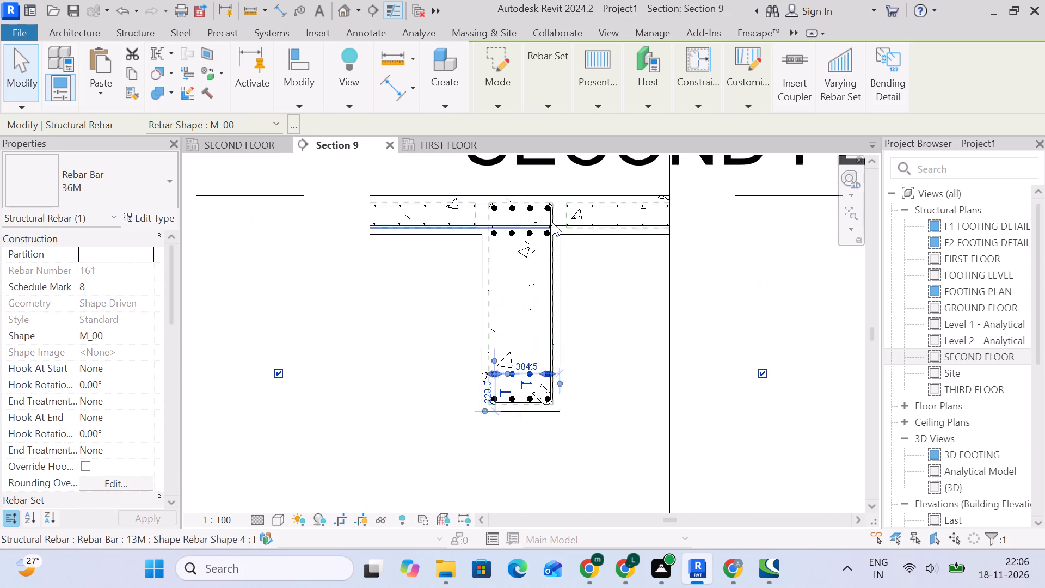
pyautogui.scroll(8, 552, 222)
pyautogui.click(550, 236)
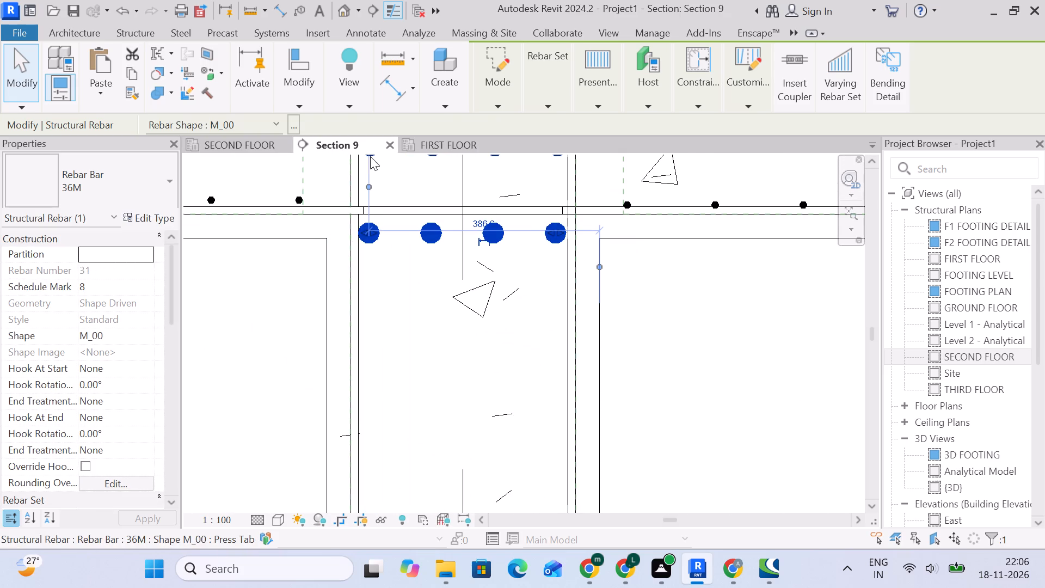
pyautogui.click(234, 147)
pyautogui.scroll(-6, 548, 303)
pyautogui.moveTo(709, 349); pyautogui.dragTo(660, 482, button='middle')
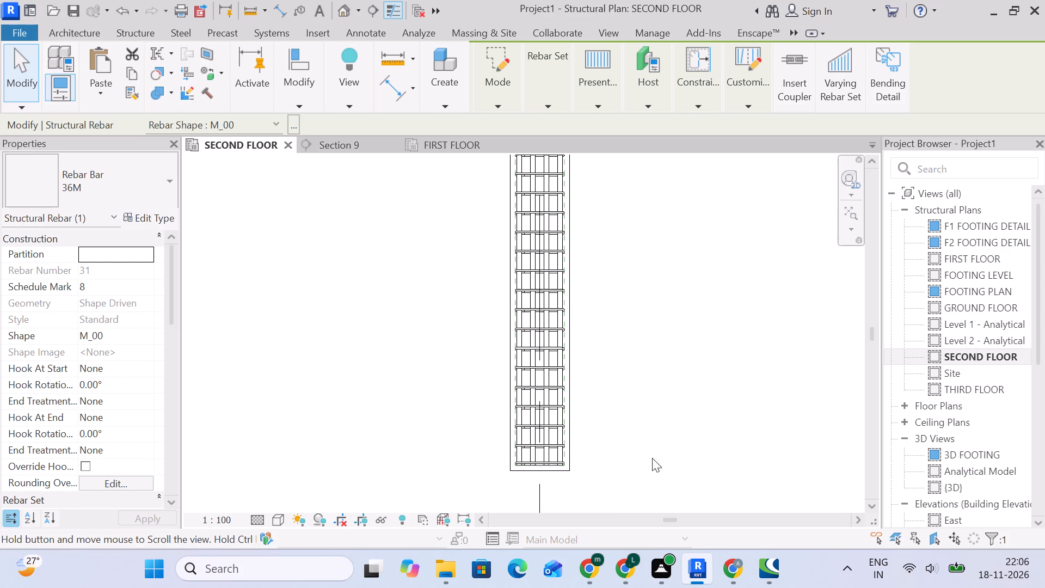
pyautogui.scroll(-5, 576, 329)
pyautogui.scroll(4, 565, 217)
pyautogui.moveTo(567, 191); pyautogui.dragTo(566, 373)
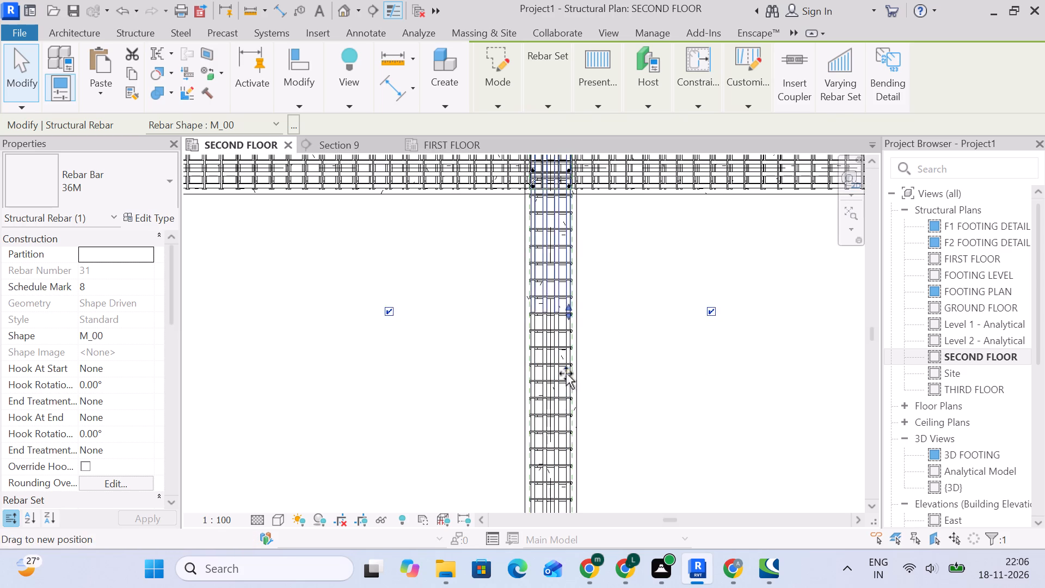
pyautogui.moveTo(566, 373); pyautogui.dragTo(573, 432)
pyautogui.moveTo(643, 481); pyautogui.dragTo(641, 234, button='middle')
pyautogui.scroll(7, 566, 211)
pyautogui.moveTo(567, 225); pyautogui.dragTo(573, 309, button='middle')
pyautogui.moveTo(569, 227); pyautogui.dragTo(560, 416)
pyautogui.scroll(5, 634, 464)
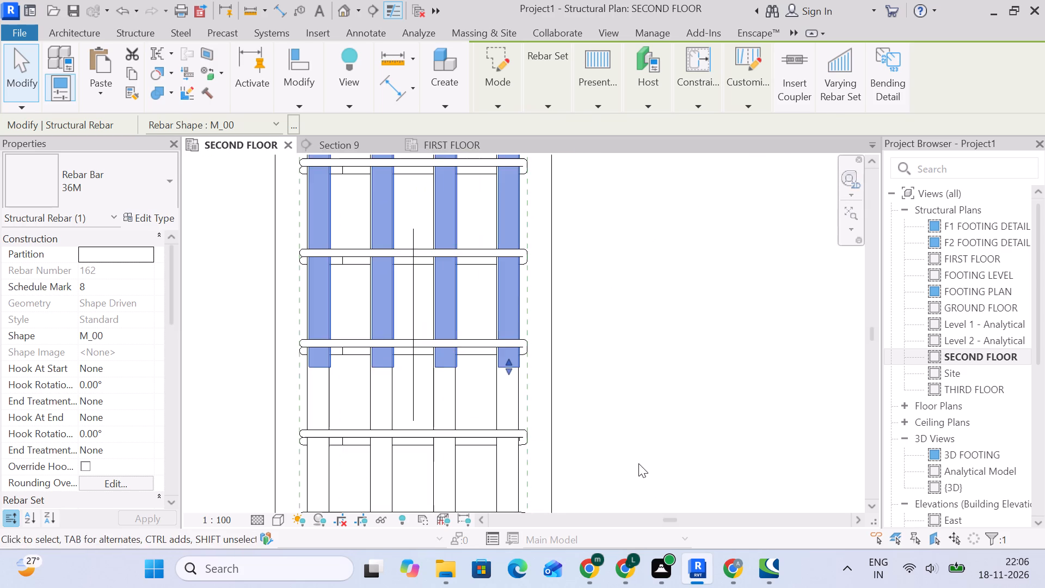
pyautogui.moveTo(678, 473); pyautogui.dragTo(791, 340, button='middle')
pyautogui.scroll(-1, 791, 340)
pyautogui.scroll(3, 654, 306)
pyautogui.moveTo(641, 213); pyautogui.dragTo(641, 336)
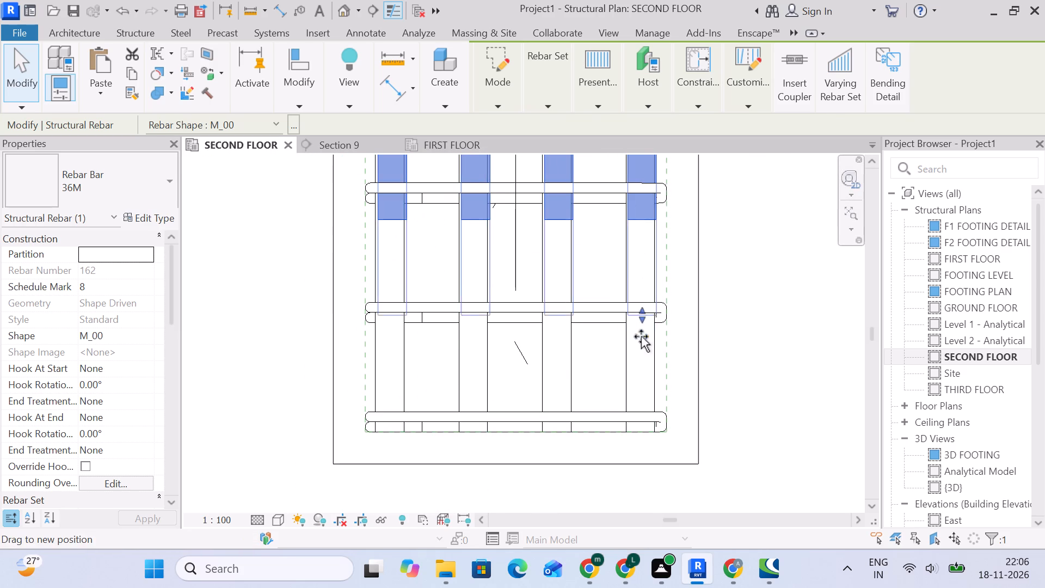
pyautogui.moveTo(641, 336); pyautogui.dragTo(648, 430)
pyautogui.scroll(-6, 645, 430)
pyautogui.scroll(-5, 564, 375)
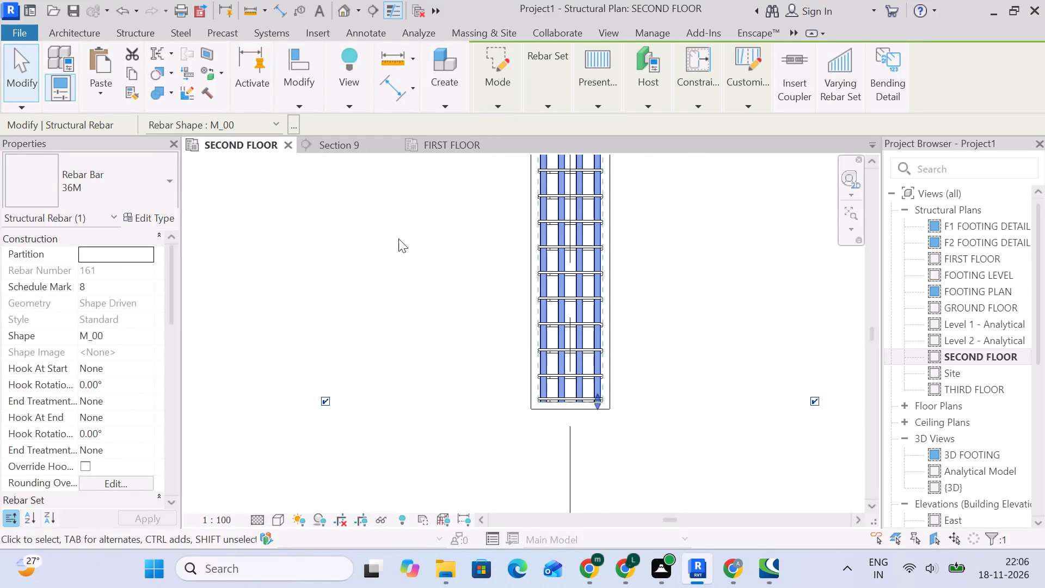
# Pick the top row of 36M bars in Section 9 and extend it to the last stirrup at the beam's outer end.
pyautogui.click(356, 144)
pyautogui.scroll(-6, 503, 290)
pyautogui.scroll(5, 507, 234)
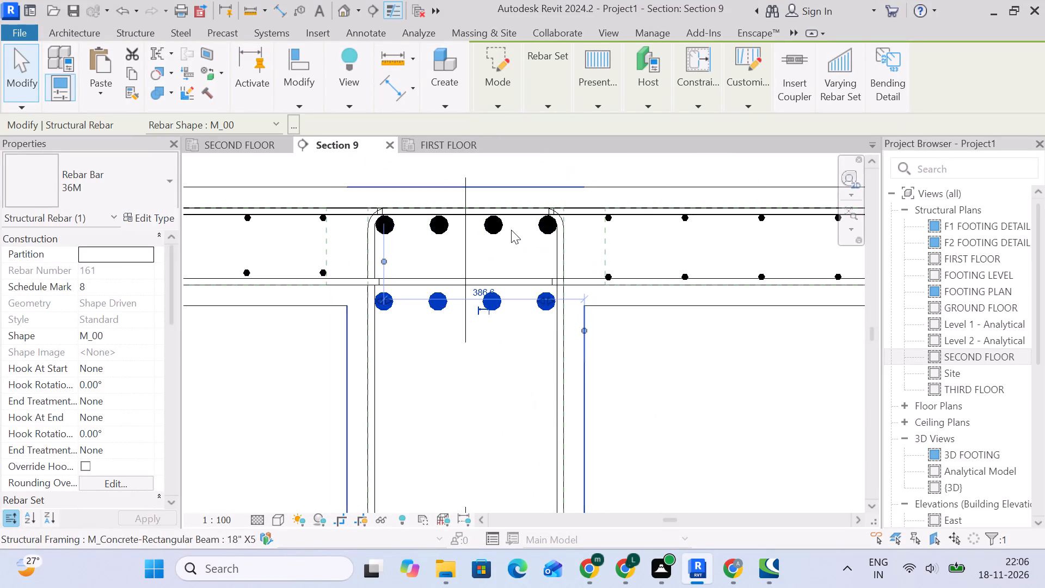
pyautogui.click(495, 224)
pyautogui.click(248, 139)
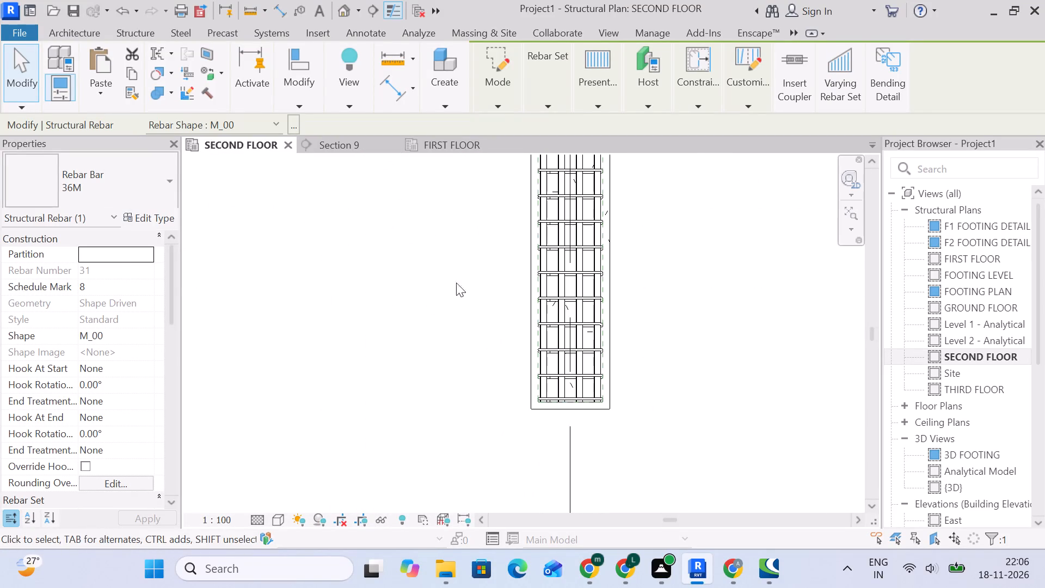
pyautogui.scroll(-9, 580, 286)
pyautogui.moveTo(670, 304); pyautogui.dragTo(579, 418, button='middle')
pyautogui.scroll(4, 520, 291)
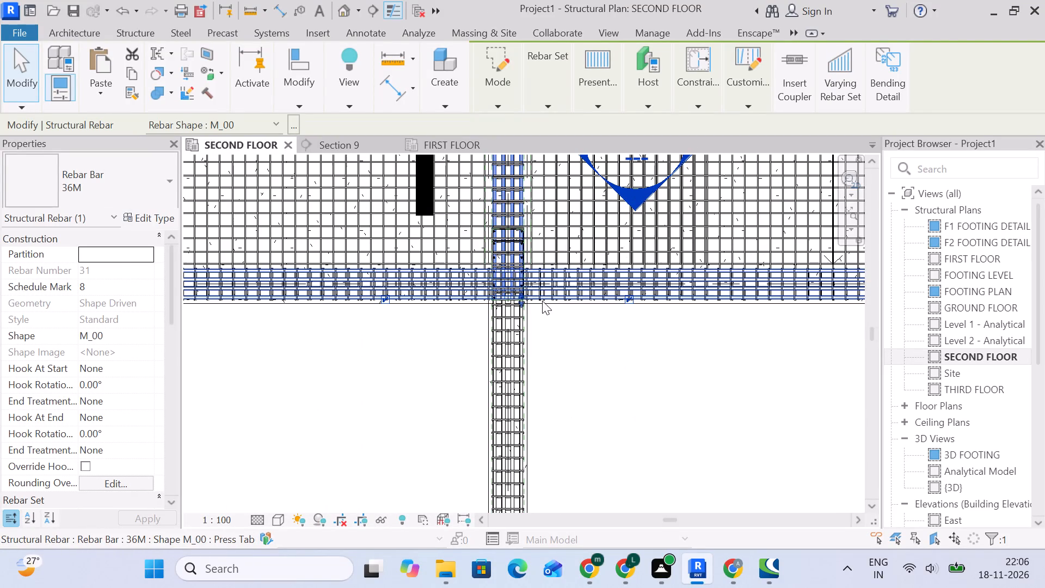
pyautogui.moveTo(521, 302); pyautogui.dragTo(526, 491)
pyautogui.moveTo(594, 479); pyautogui.dragTo(624, 210, button='middle')
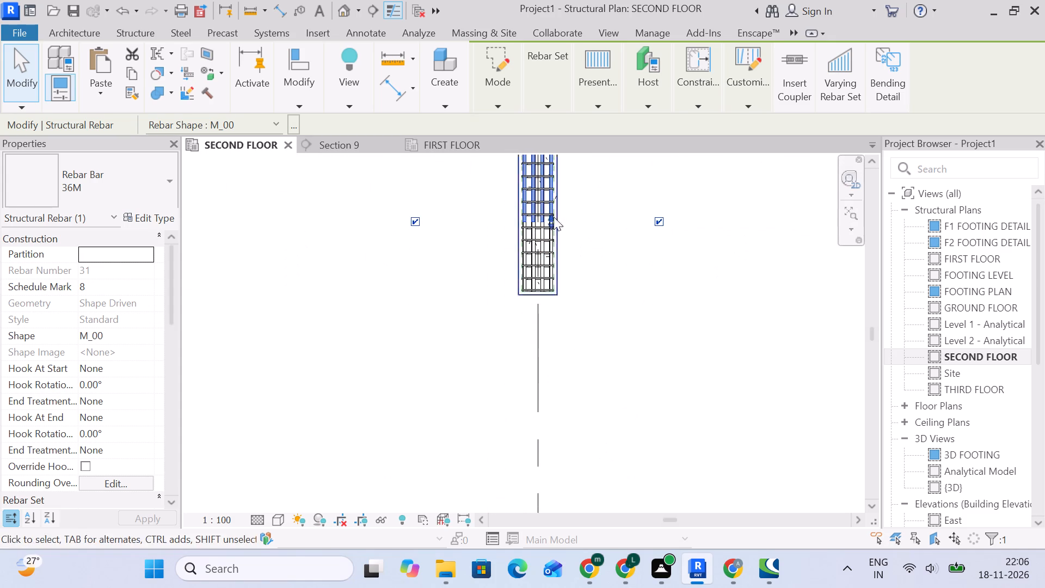
pyautogui.scroll(4, 523, 249)
pyautogui.scroll(3, 578, 238)
pyautogui.moveTo(569, 181); pyautogui.dragTo(574, 322)
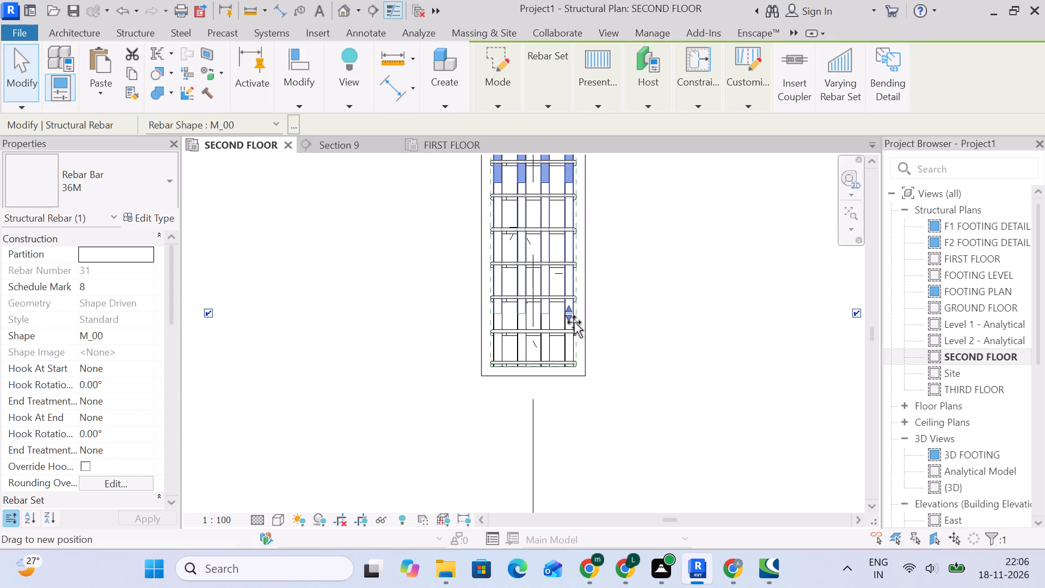
pyautogui.moveTo(574, 322); pyautogui.dragTo(584, 355)
pyautogui.scroll(10, 571, 378)
pyautogui.scroll(5, 568, 324)
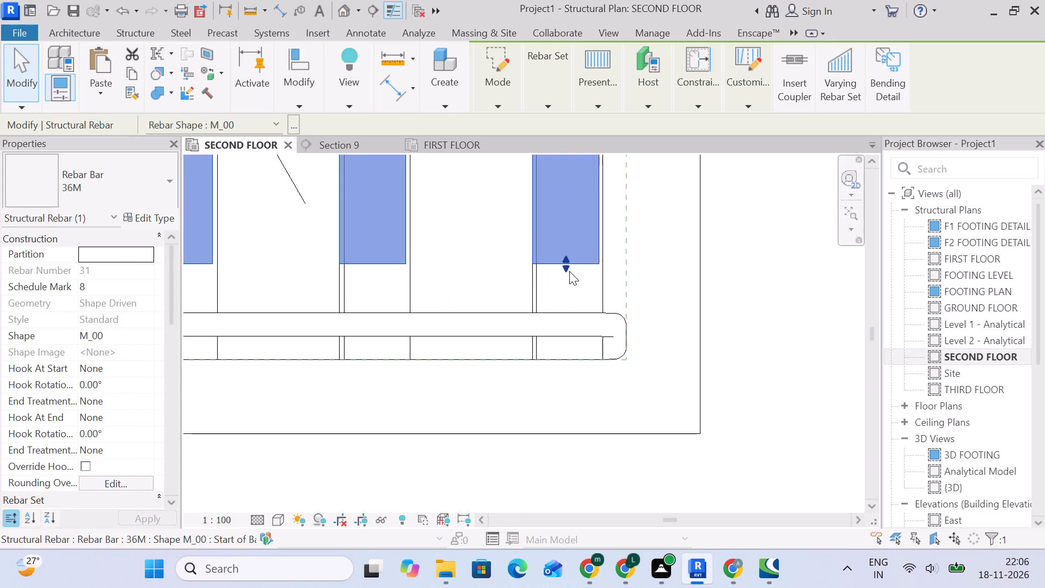
pyautogui.moveTo(566, 261); pyautogui.dragTo(565, 357)
pyautogui.scroll(-13, 568, 359)
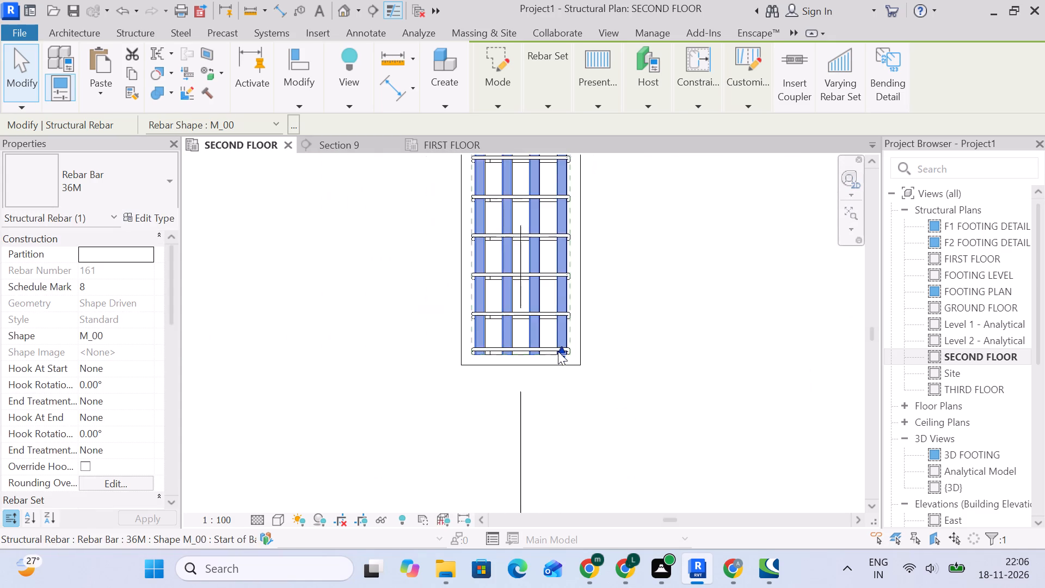
pyautogui.scroll(-20, 558, 351)
pyautogui.click(600, 322)
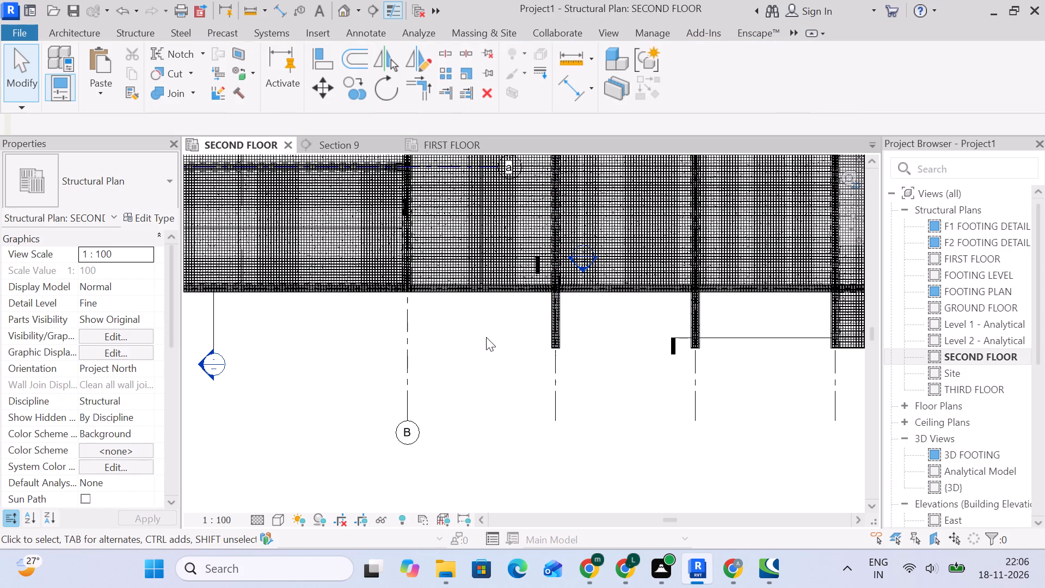
# Move the Section 9 mark across to the beam on grid B in the SECOND FLOOR plan.
pyautogui.moveTo(421, 336); pyautogui.dragTo(581, 336, button='middle')
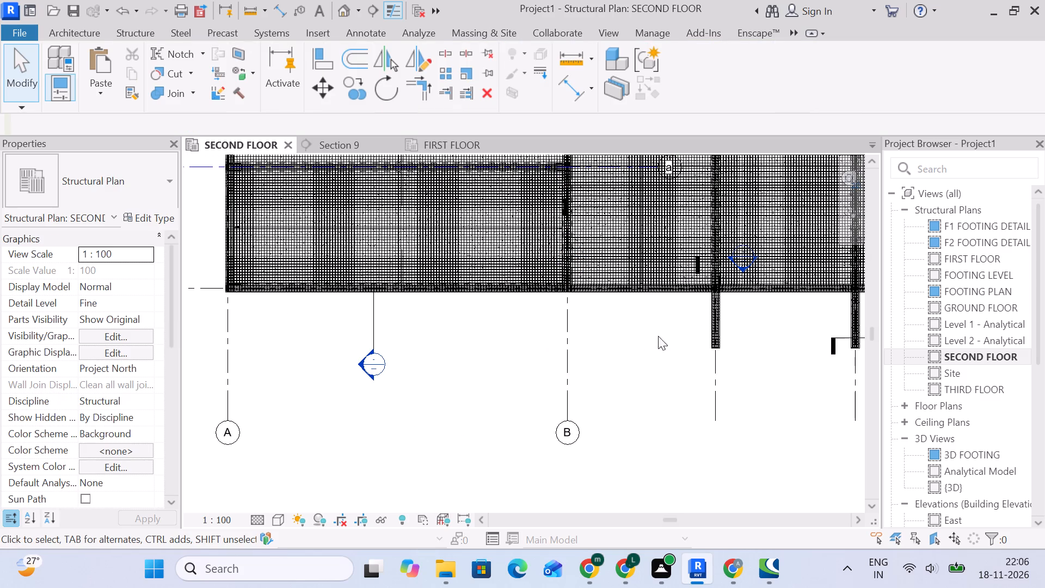
pyautogui.scroll(10, 727, 268)
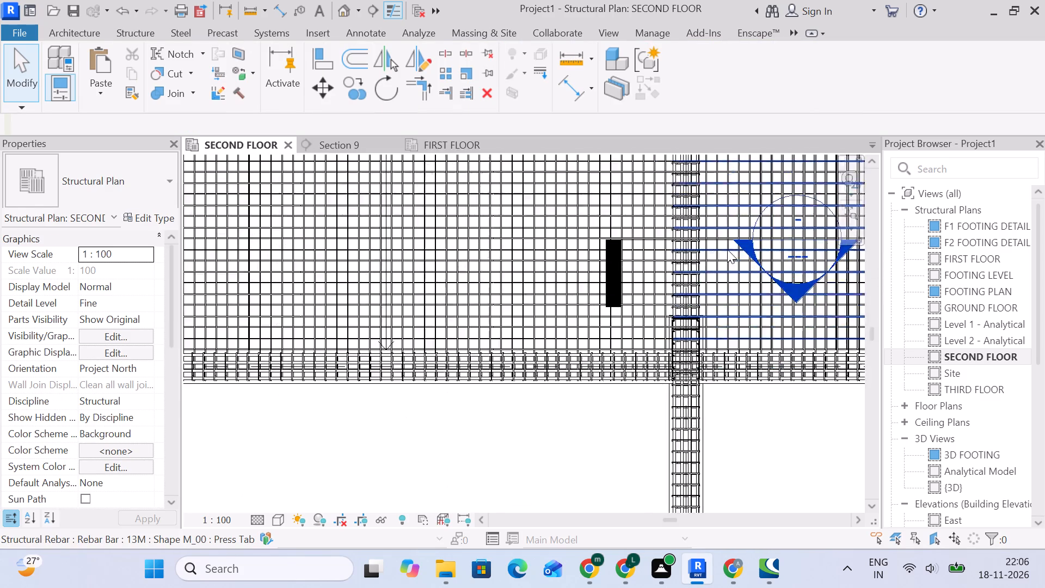
pyautogui.scroll(11, 727, 249)
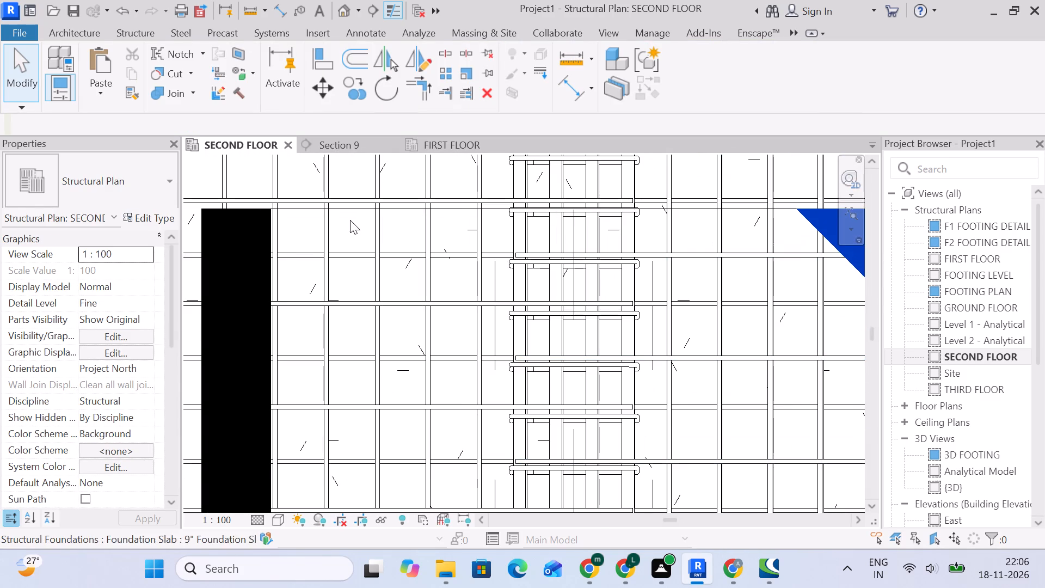
pyautogui.click(352, 212)
pyautogui.scroll(-5, 365, 215)
pyautogui.moveTo(365, 217); pyautogui.dragTo(586, 297, button='middle')
pyautogui.scroll(-6, 586, 297)
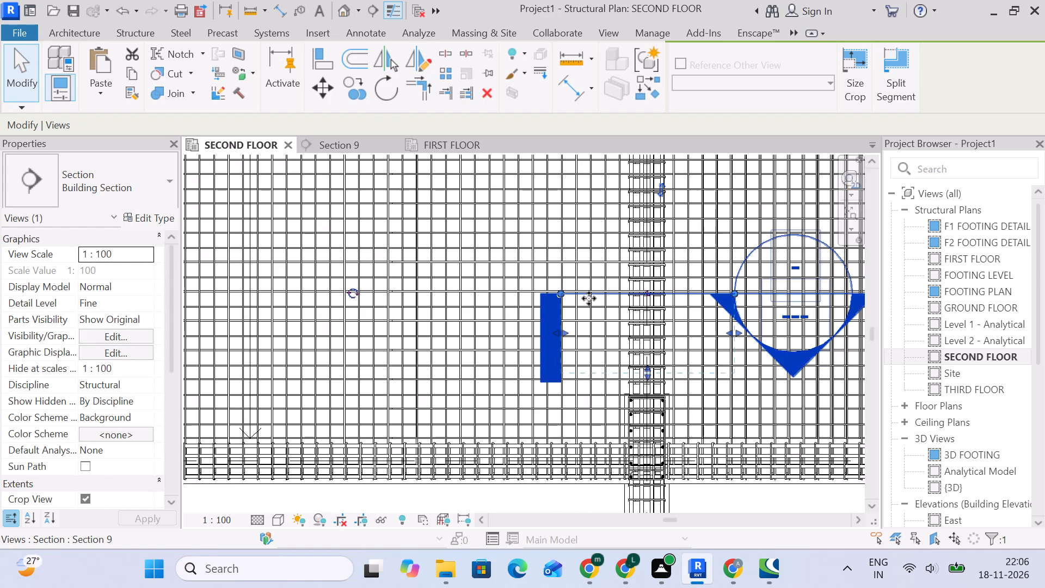
pyautogui.scroll(-4, 592, 297)
pyautogui.moveTo(592, 296); pyautogui.dragTo(253, 295)
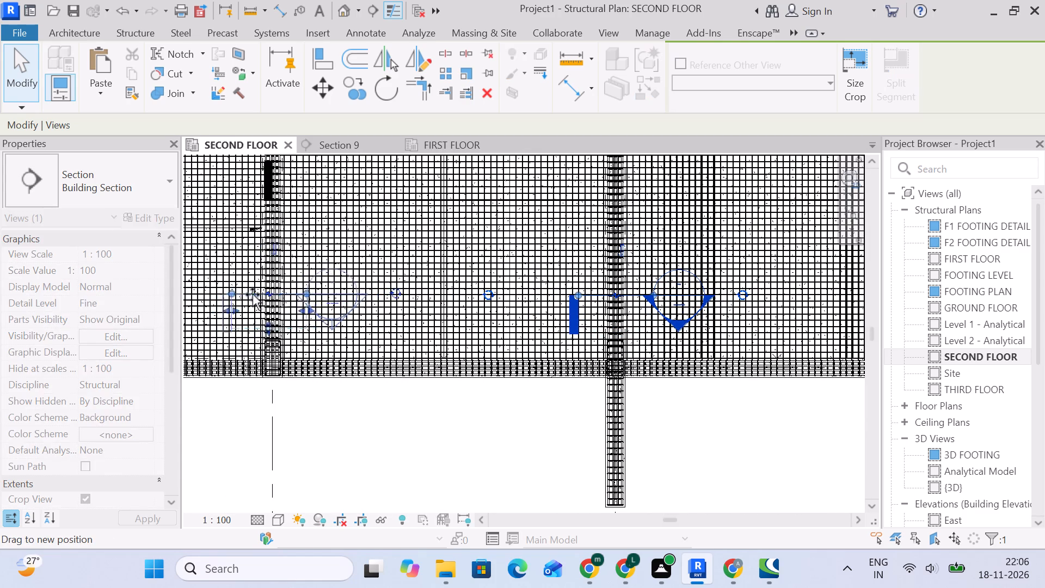
pyautogui.moveTo(253, 295); pyautogui.dragTo(248, 293)
pyautogui.moveTo(364, 409); pyautogui.dragTo(458, 353, button='middle')
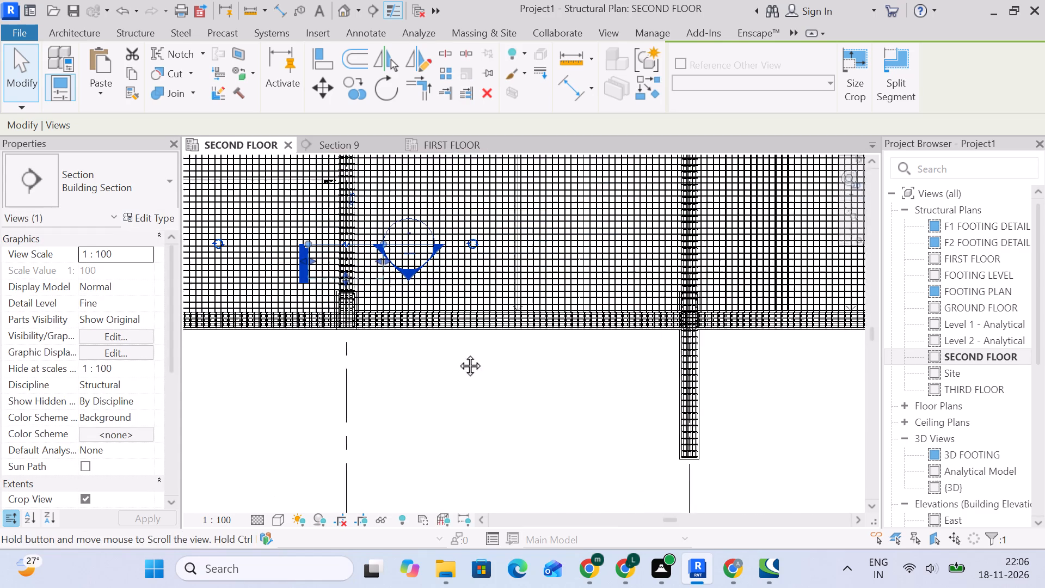
pyautogui.moveTo(458, 353); pyautogui.dragTo(472, 348, button='middle')
# Pick the 18" X50" beam on grid B in Section 9 and stretch its end outward slightly past the neighbouring extended beam's end.
pyautogui.click(340, 145)
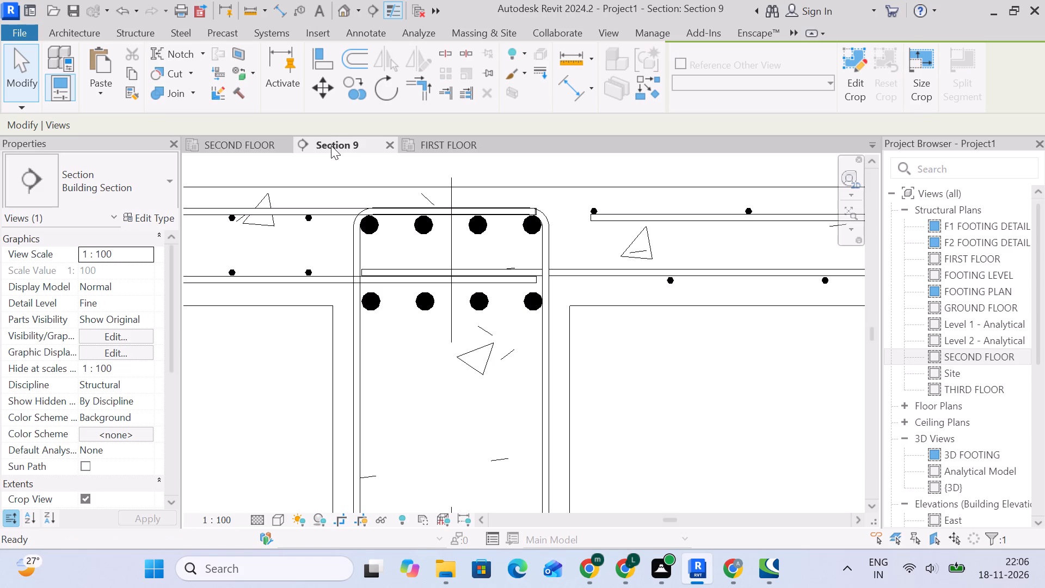
pyautogui.click(567, 349)
pyautogui.scroll(-6, 566, 348)
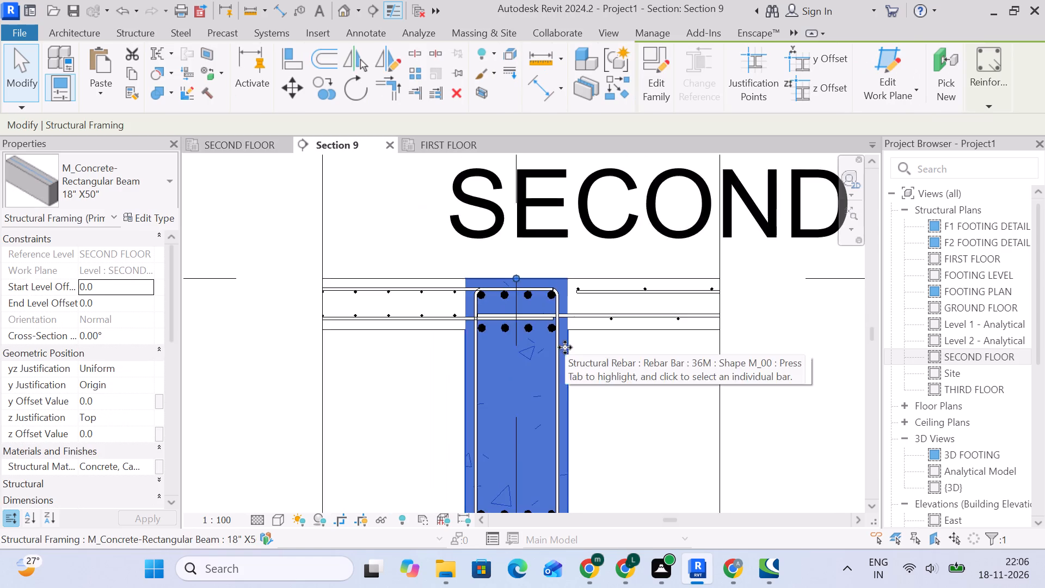
pyautogui.scroll(-4, 565, 349)
pyautogui.moveTo(565, 350); pyautogui.dragTo(564, 327, button='middle')
pyautogui.scroll(-4, 564, 326)
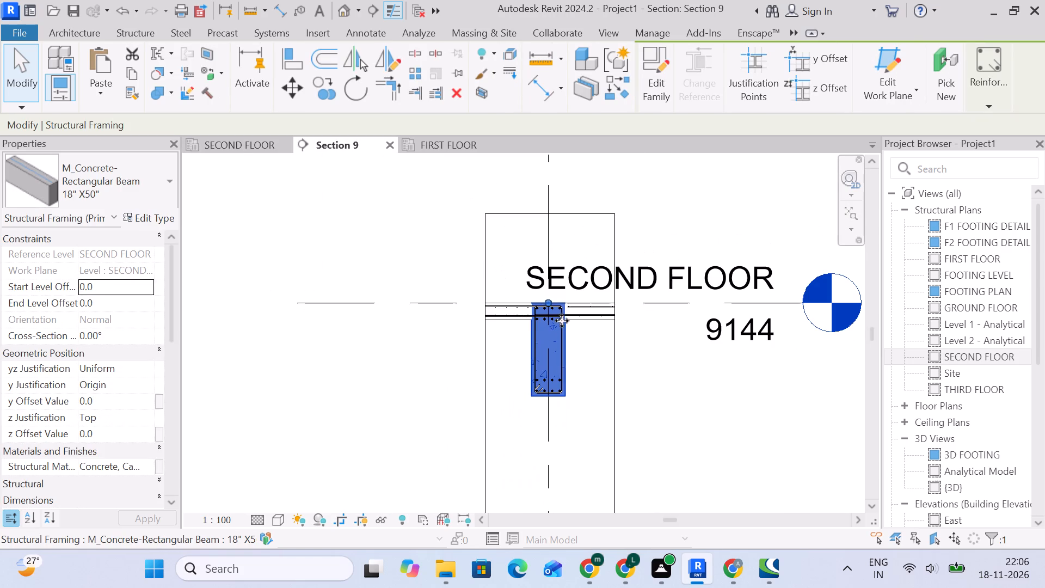
pyautogui.click(224, 148)
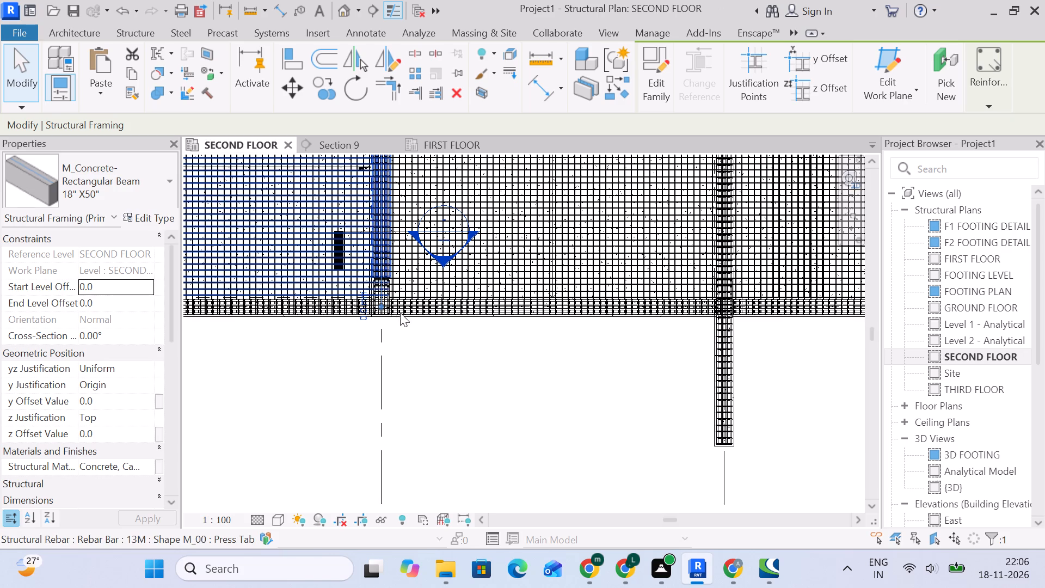
pyautogui.moveTo(429, 320); pyautogui.dragTo(438, 243, button='middle')
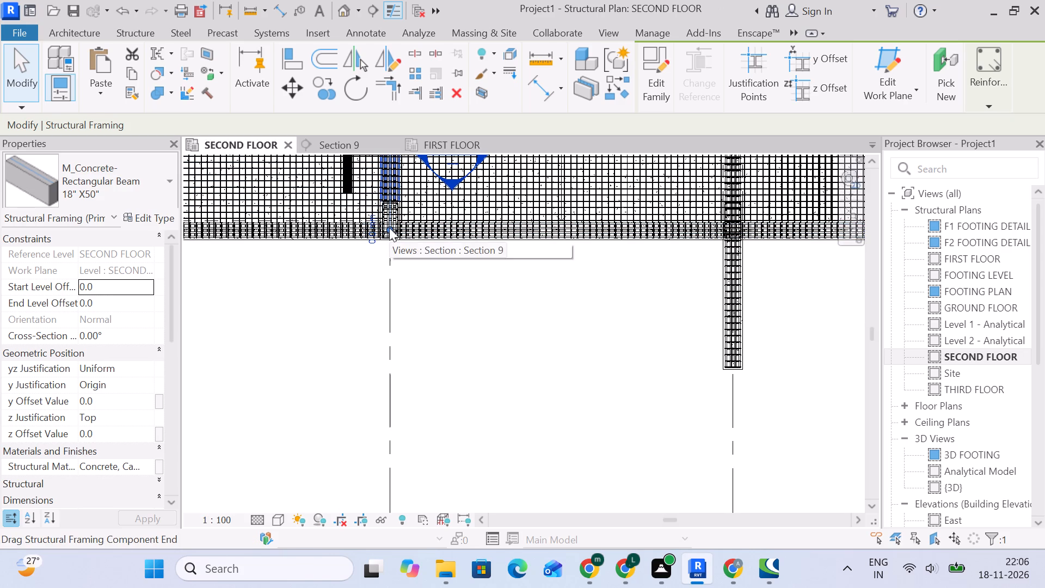
pyautogui.moveTo(389, 228); pyautogui.dragTo(390, 362)
pyautogui.moveTo(662, 382); pyautogui.dragTo(626, 328, button='middle')
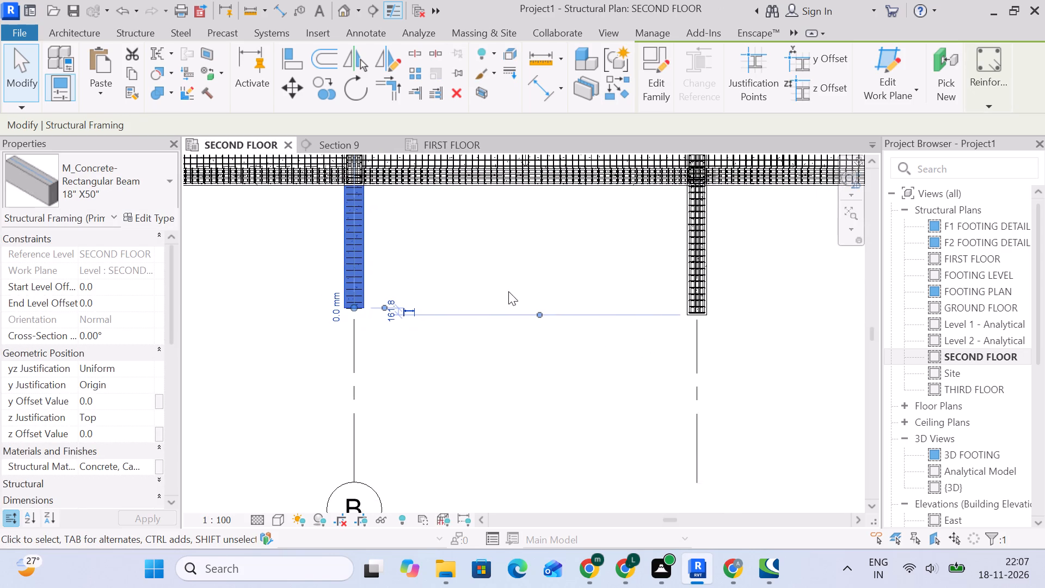
pyautogui.scroll(2, 507, 291)
pyautogui.scroll(4, 333, 323)
pyautogui.moveTo(290, 304); pyautogui.dragTo(291, 334)
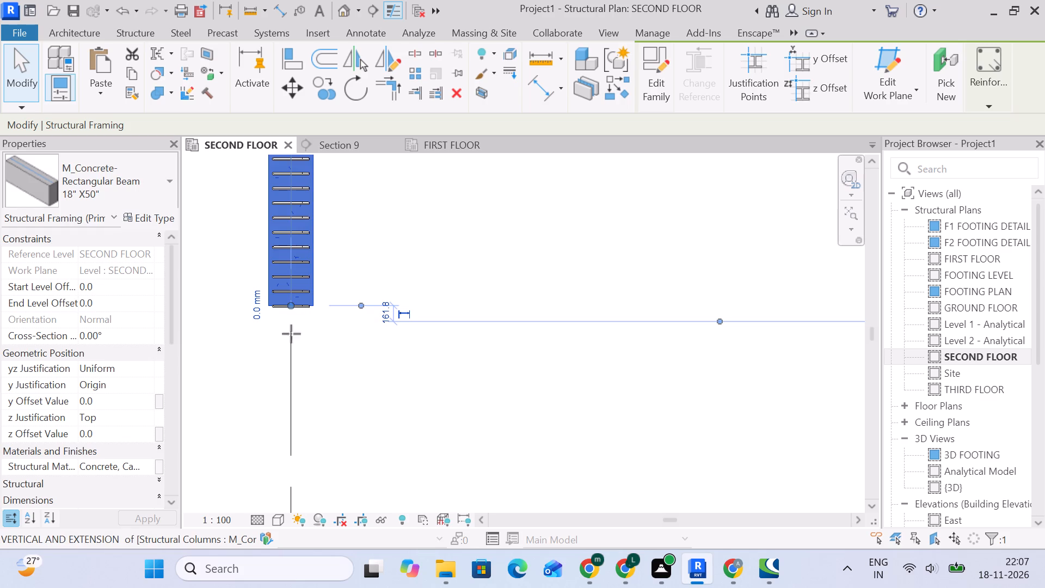
pyautogui.moveTo(291, 334); pyautogui.dragTo(294, 353)
pyautogui.click(384, 307)
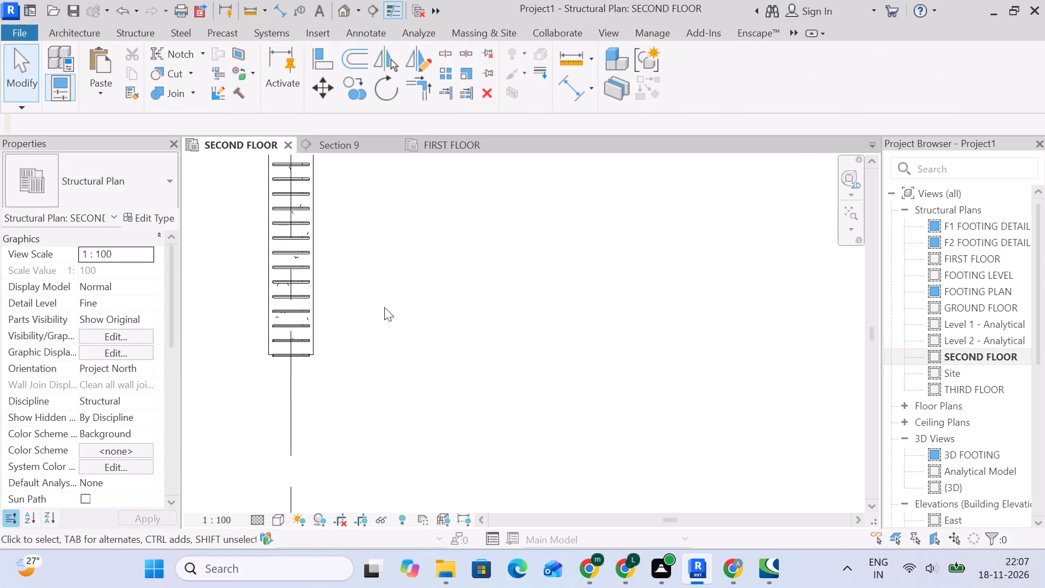
# Align the stretched grid B beam's end with the neighbouring extended beam's end, unjoining the elements.
pyautogui.scroll(-4, 401, 224)
pyautogui.click(319, 60)
pyautogui.scroll(5, 796, 273)
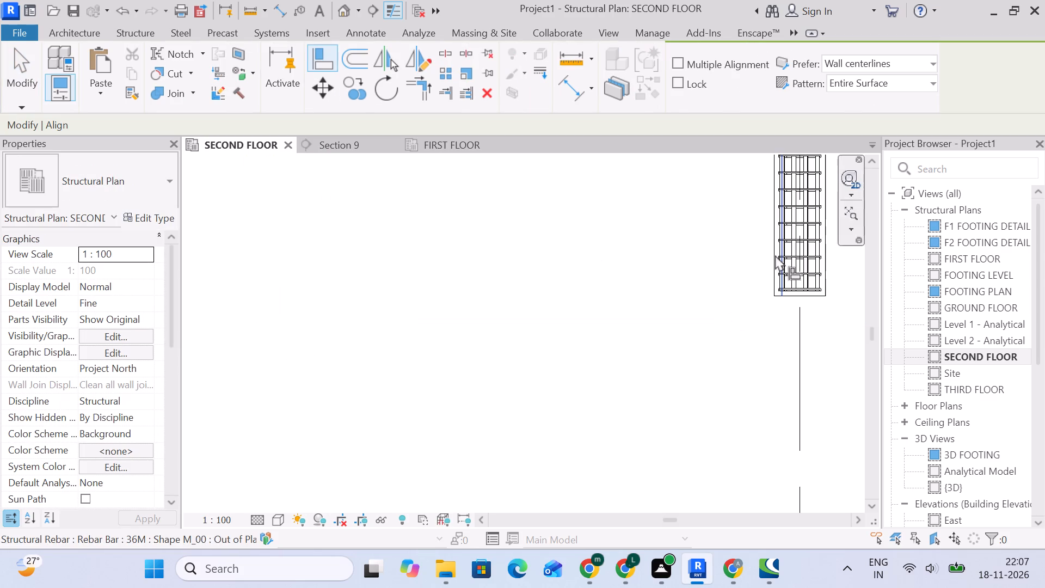
pyautogui.scroll(11, 813, 302)
pyautogui.click(768, 286)
pyautogui.scroll(-13, 427, 334)
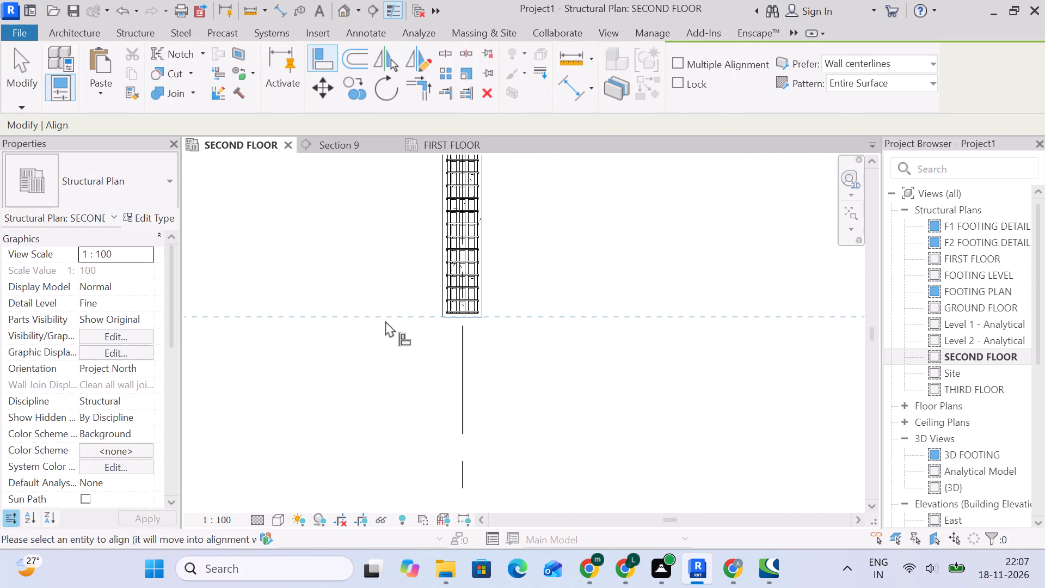
pyautogui.moveTo(385, 321); pyautogui.dragTo(715, 273, button='middle')
pyautogui.moveTo(447, 299); pyautogui.dragTo(790, 254, button='middle')
pyautogui.scroll(1, 790, 254)
pyautogui.scroll(3, 416, 258)
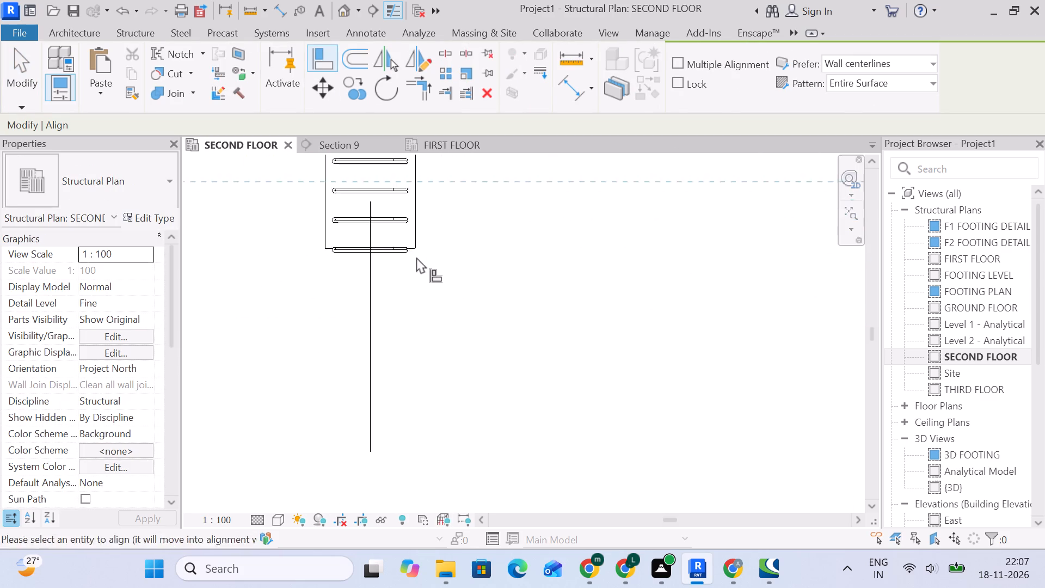
pyautogui.scroll(11, 416, 257)
pyautogui.click(406, 229)
pyautogui.scroll(-4, 419, 229)
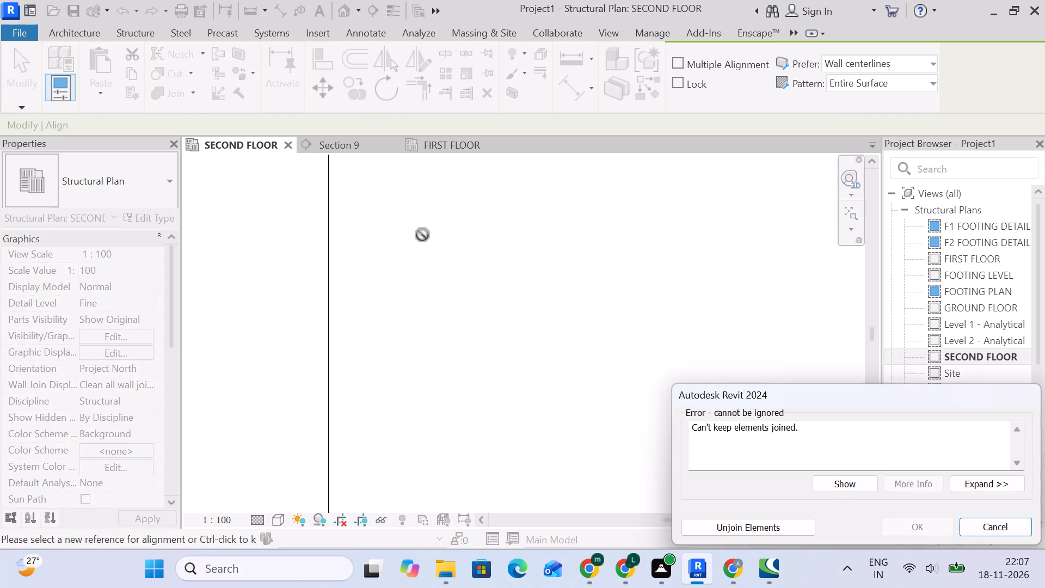
pyautogui.scroll(-1, 422, 235)
pyautogui.moveTo(428, 237); pyautogui.dragTo(439, 243, button='middle')
pyautogui.click(760, 536)
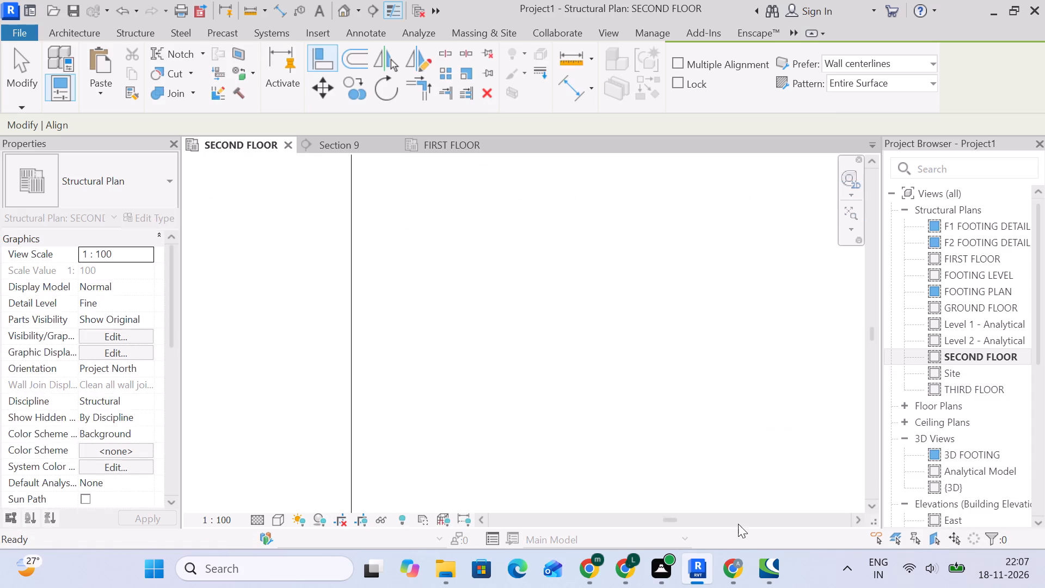
pyautogui.scroll(-11, 515, 345)
pyautogui.moveTo(513, 334); pyautogui.dragTo(450, 308, button='middle')
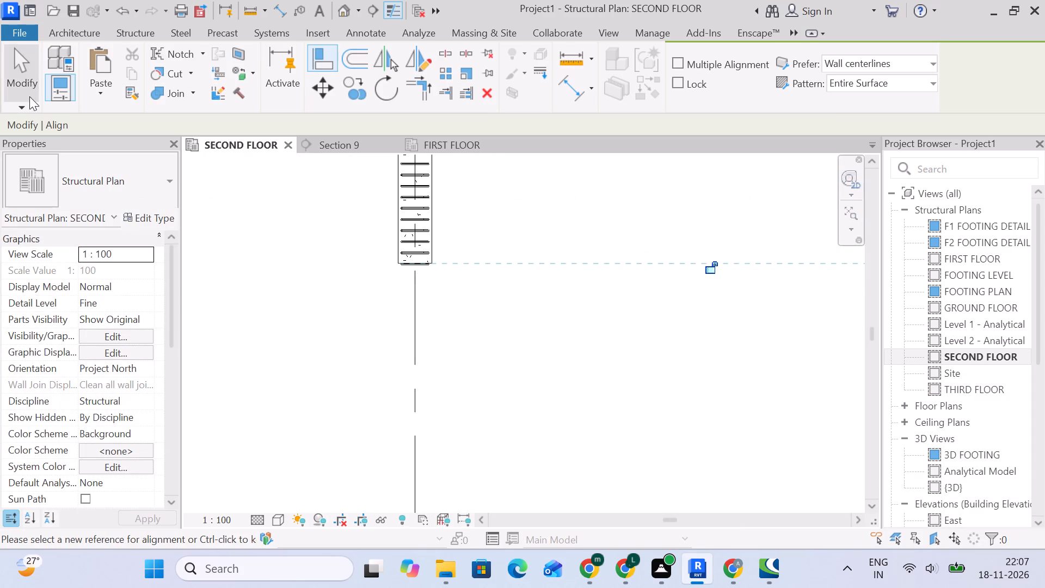
# Pull the grid B beam's 13M stirrup set back so its last stirrup lies just inside the beam's outer end.
pyautogui.click(20, 88)
pyautogui.scroll(4, 367, 228)
pyautogui.scroll(10, 443, 291)
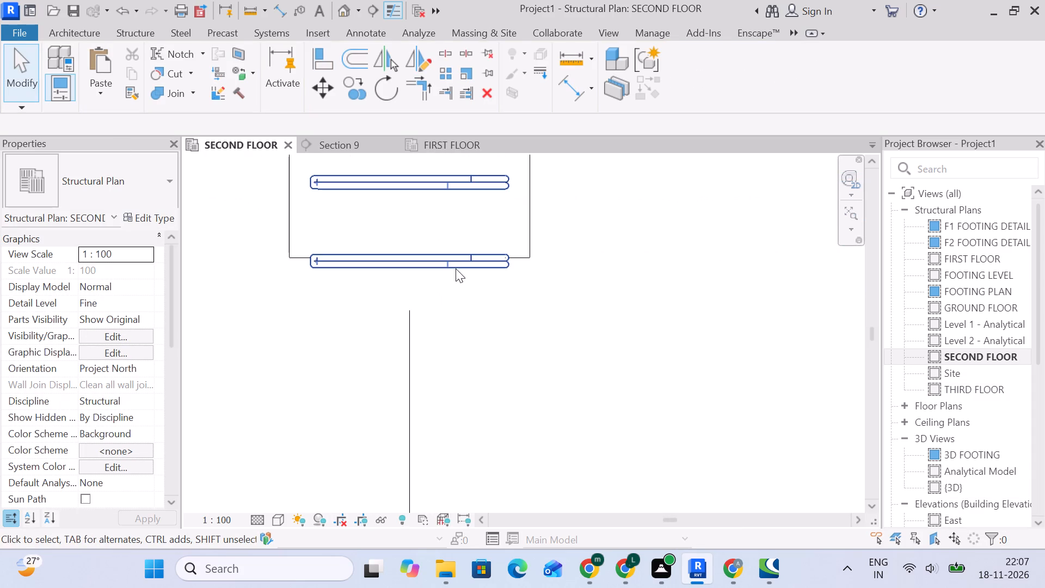
pyautogui.click(456, 268)
pyautogui.moveTo(476, 272); pyautogui.dragTo(415, 326, button='middle')
pyautogui.scroll(3, 358, 323)
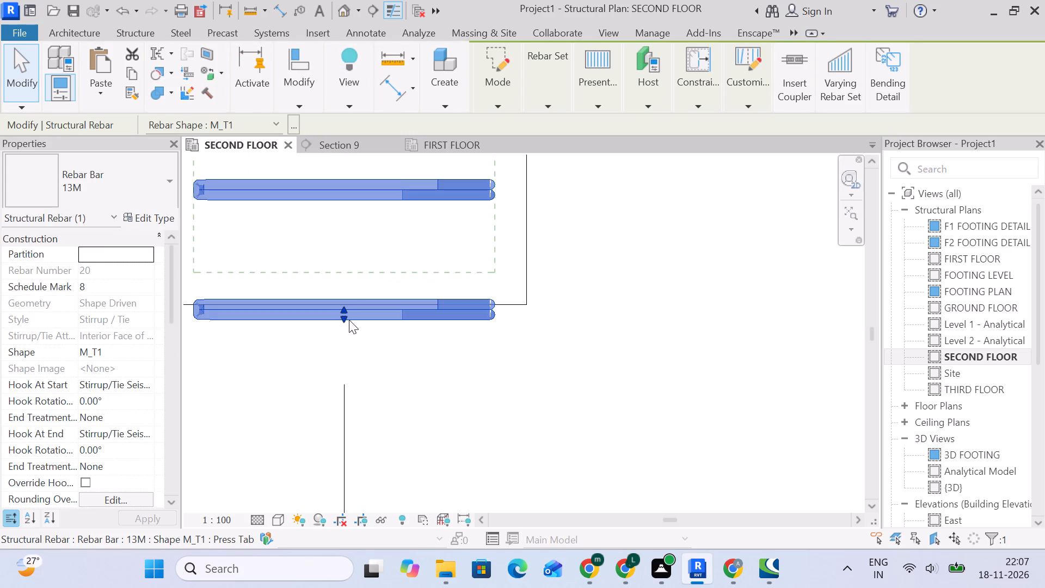
pyautogui.moveTo(346, 314); pyautogui.dragTo(353, 269)
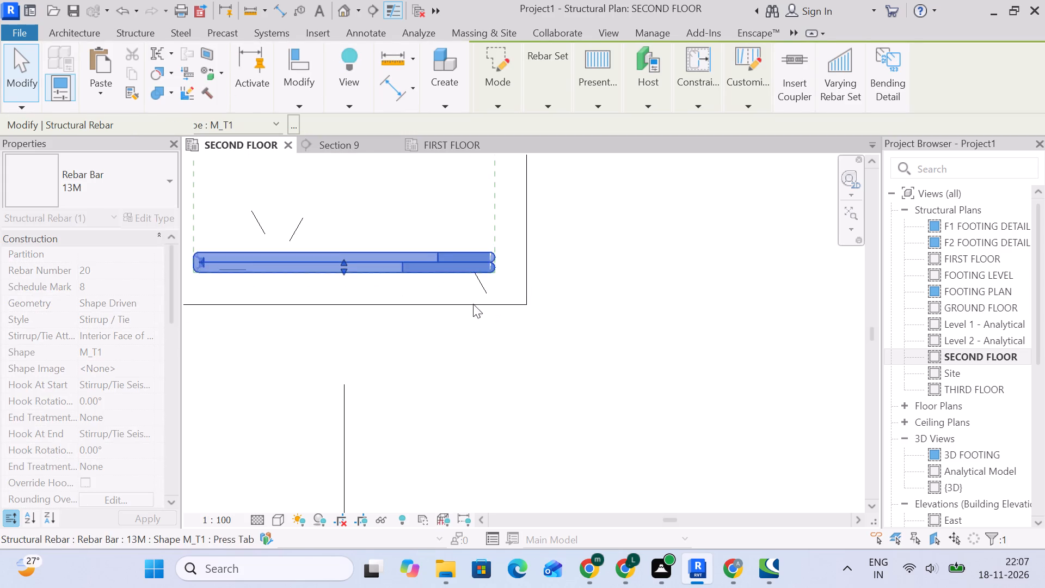
pyautogui.click(624, 263)
# Pick the bottom row of 36M bars in Section 9 and extend it in plan to the grid B beam's last stirrup.
pyautogui.scroll(-12, 628, 259)
pyautogui.moveTo(628, 265); pyautogui.dragTo(563, 339, button='middle')
pyautogui.scroll(-2, 565, 333)
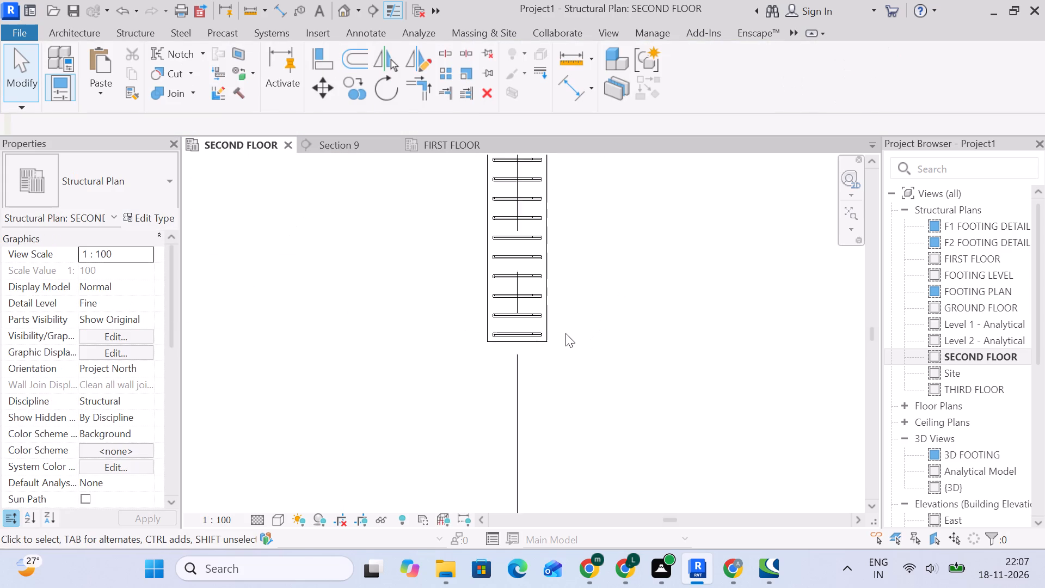
pyautogui.scroll(-16, 565, 333)
pyautogui.scroll(1, 569, 332)
pyautogui.moveTo(569, 332); pyautogui.dragTo(524, 328, button='middle')
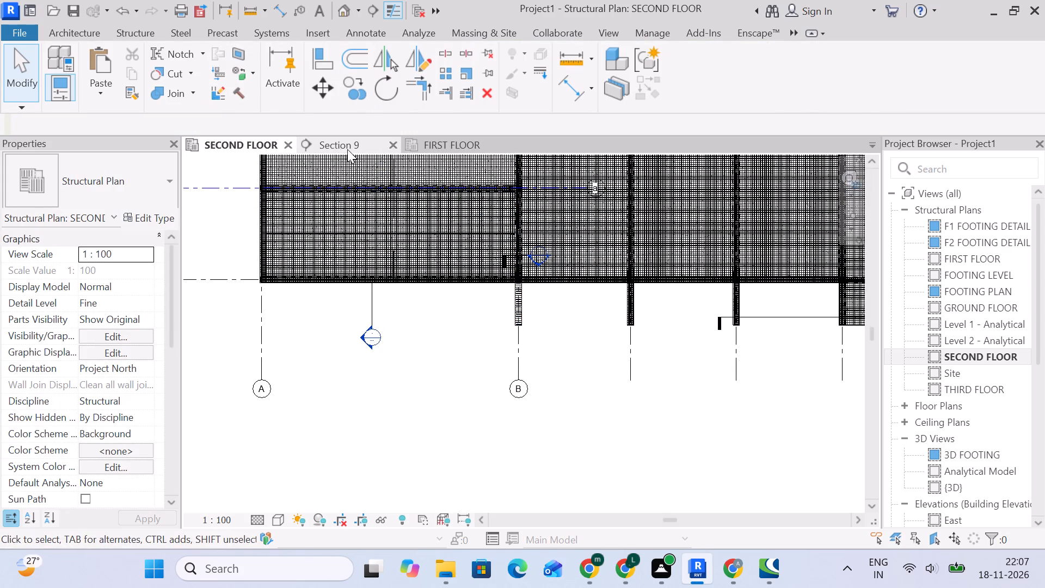
pyautogui.click(347, 145)
pyautogui.scroll(5, 581, 379)
pyautogui.scroll(5, 547, 412)
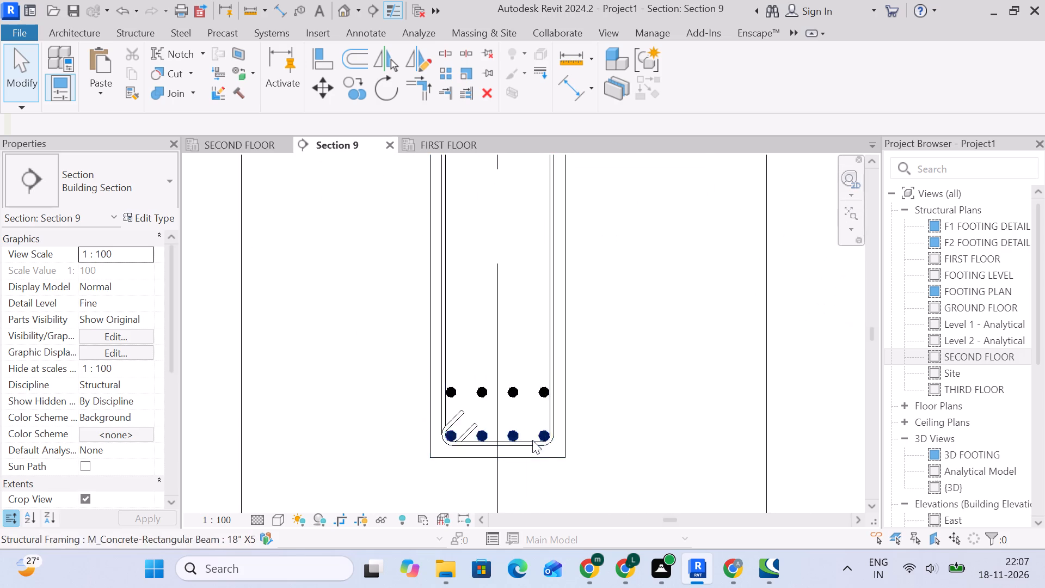
pyautogui.scroll(6, 532, 440)
pyautogui.click(549, 428)
pyautogui.click(251, 144)
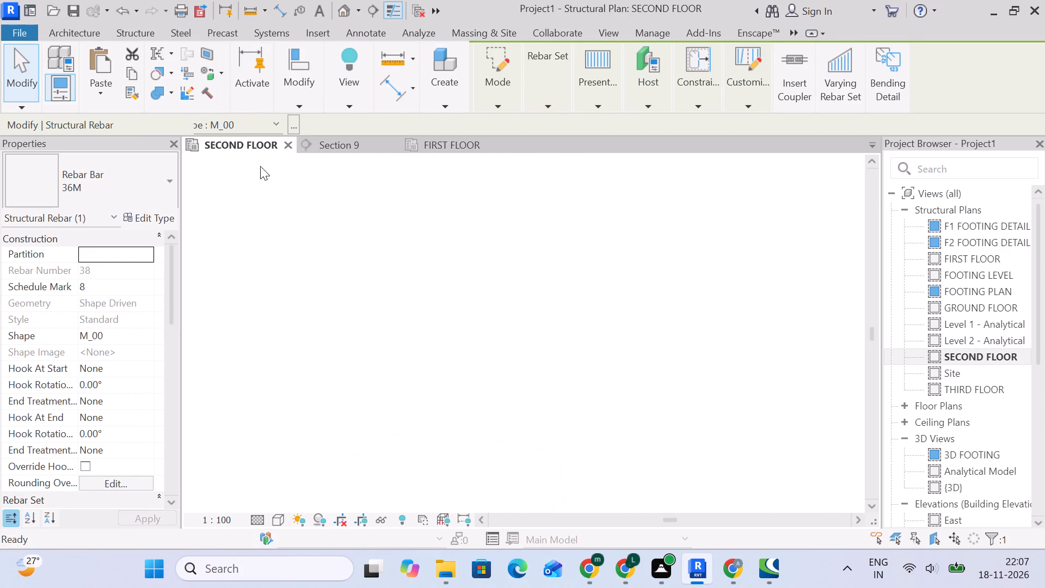
pyautogui.scroll(6, 513, 278)
pyautogui.scroll(-1, 586, 360)
pyautogui.moveTo(586, 360); pyautogui.dragTo(464, 307, button='middle')
pyautogui.scroll(5, 470, 311)
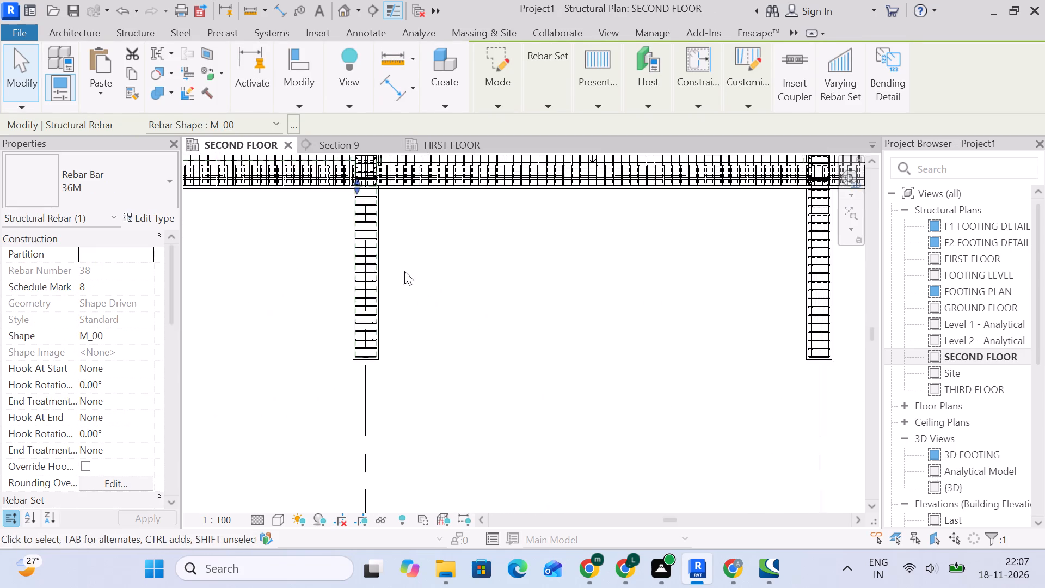
pyautogui.scroll(3, 348, 203)
pyautogui.moveTo(355, 183); pyautogui.dragTo(344, 420)
pyautogui.scroll(2, 351, 442)
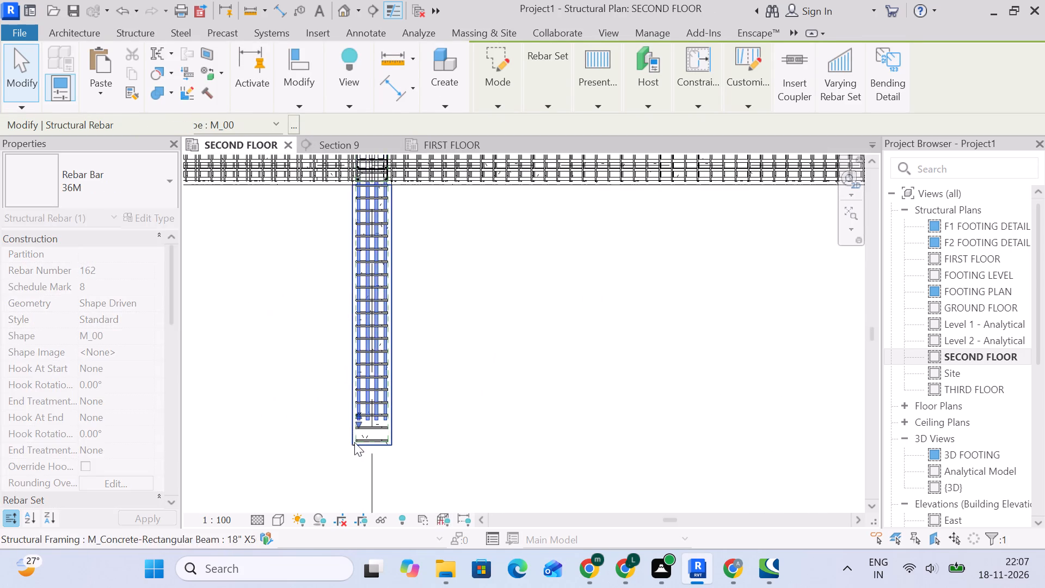
pyautogui.scroll(3, 354, 442)
pyautogui.moveTo(408, 450); pyautogui.dragTo(474, 373, button='middle')
pyautogui.scroll(5, 475, 376)
pyautogui.scroll(4, 381, 296)
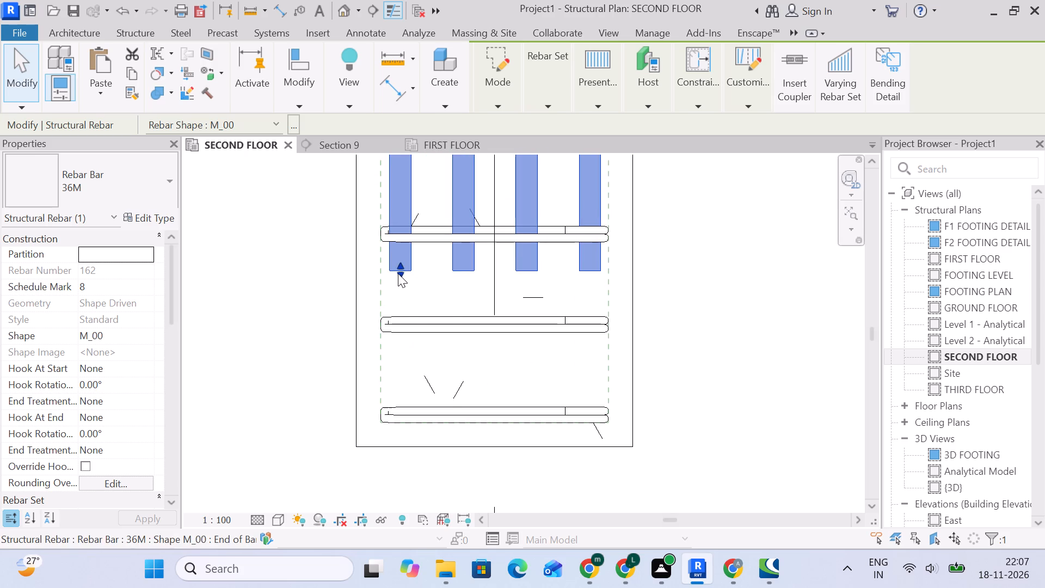
pyautogui.moveTo(398, 273); pyautogui.dragTo(401, 420)
# Pick the second row of 36M bars from the bottom in Section 9 and extend it to the grid B beam's last stirrup.
pyautogui.scroll(-6, 404, 421)
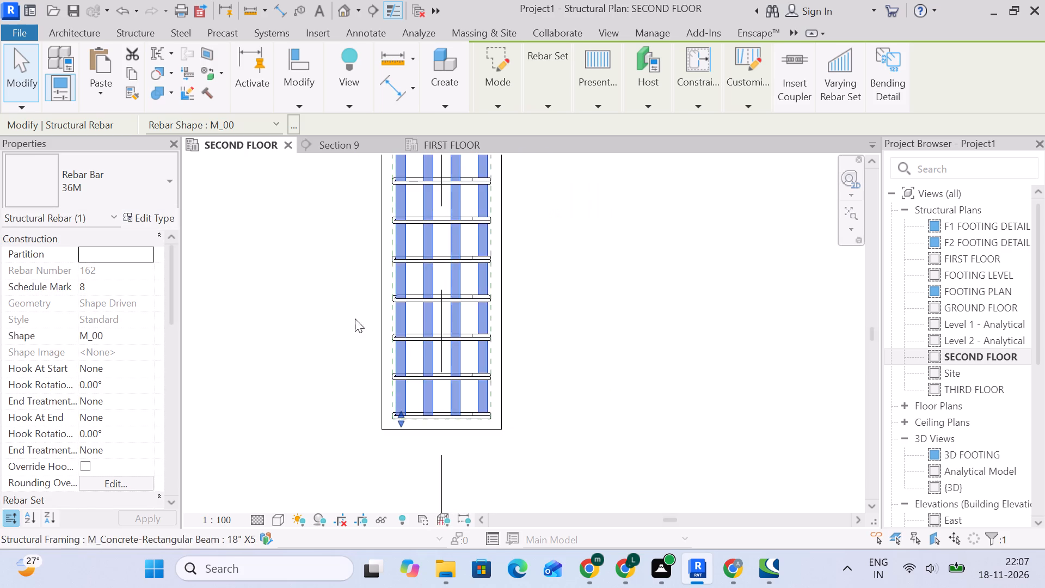
pyautogui.scroll(-11, 351, 311)
pyautogui.moveTo(350, 313); pyautogui.dragTo(412, 369, button='middle')
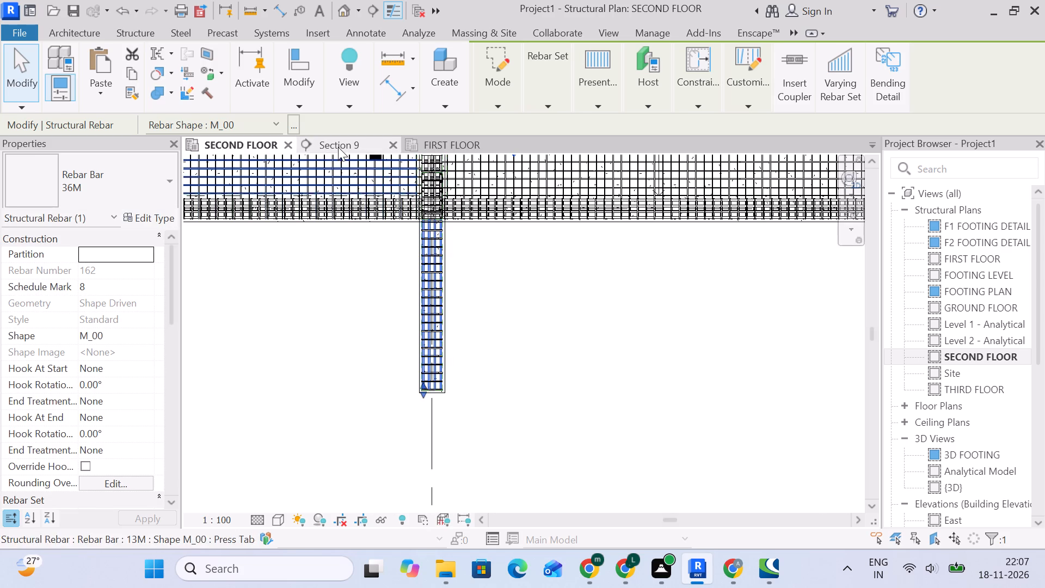
pyautogui.click(338, 147)
pyautogui.click(346, 332)
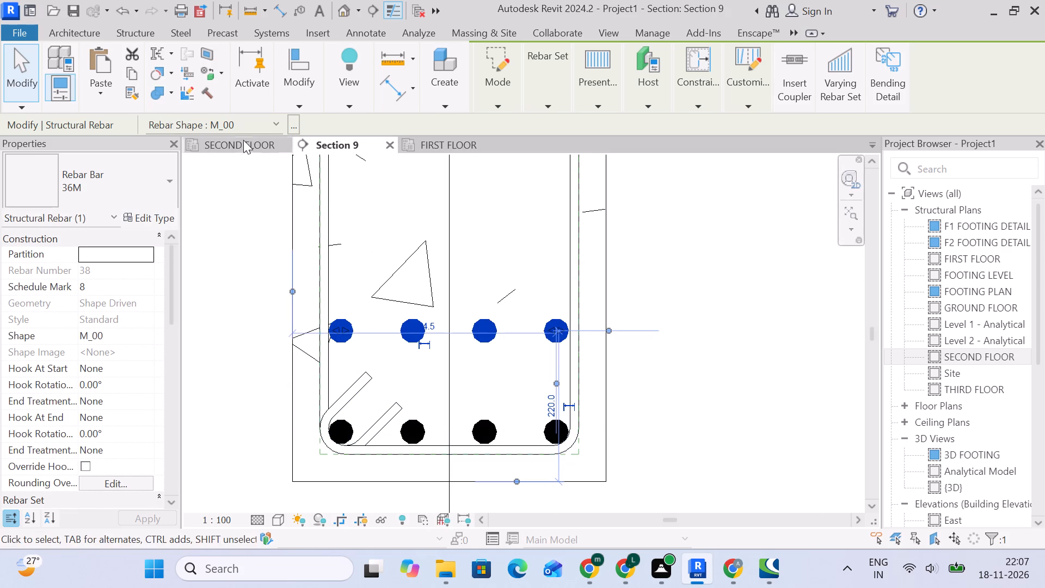
pyautogui.click(242, 145)
pyautogui.moveTo(425, 224); pyautogui.dragTo(426, 324)
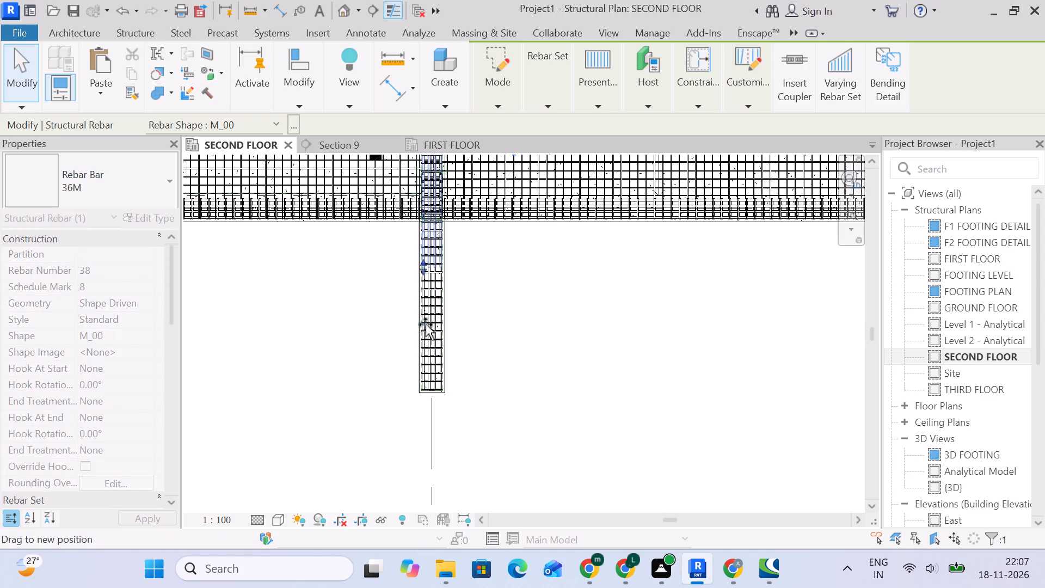
pyautogui.moveTo(426, 324); pyautogui.dragTo(422, 360)
pyautogui.scroll(11, 423, 378)
pyautogui.moveTo(466, 394); pyautogui.dragTo(474, 380, button='middle')
pyautogui.scroll(1, 432, 338)
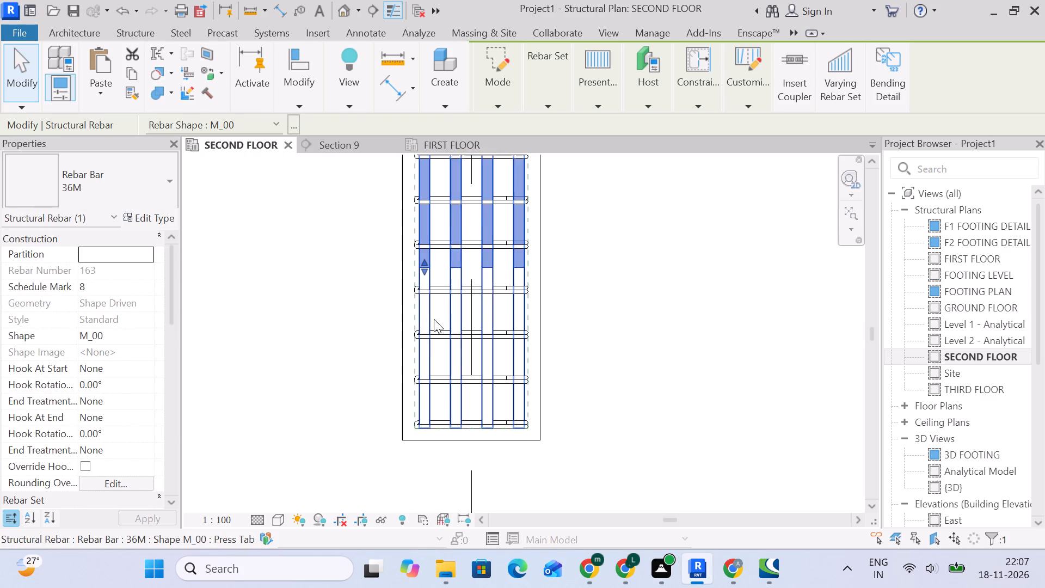
pyautogui.moveTo(424, 268); pyautogui.dragTo(415, 394)
pyautogui.scroll(5, 426, 413)
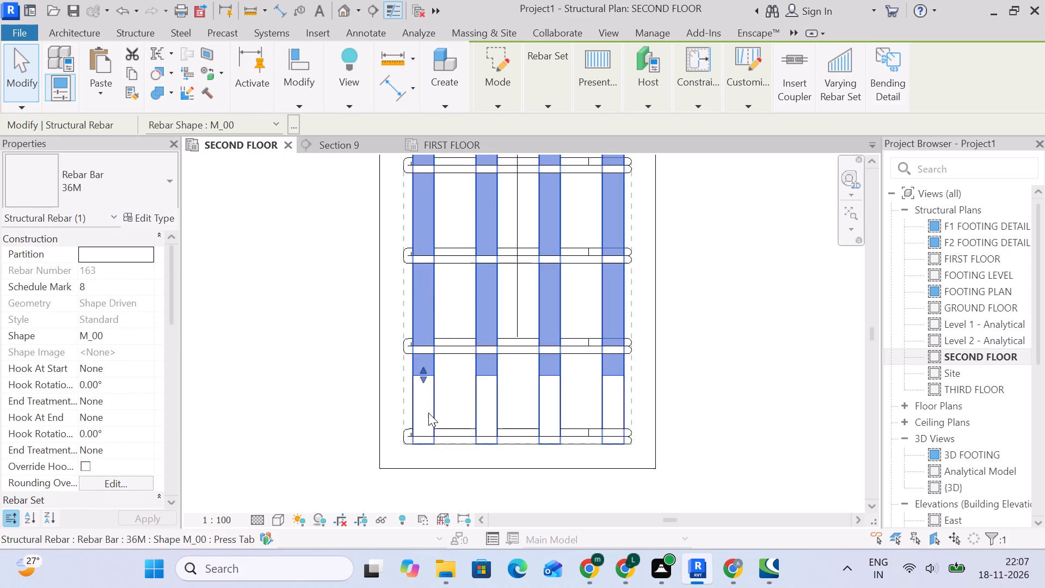
pyautogui.scroll(5, 474, 423)
pyautogui.moveTo(484, 425); pyautogui.dragTo(518, 388, button='middle')
pyautogui.moveTo(404, 295); pyautogui.dragTo(404, 421)
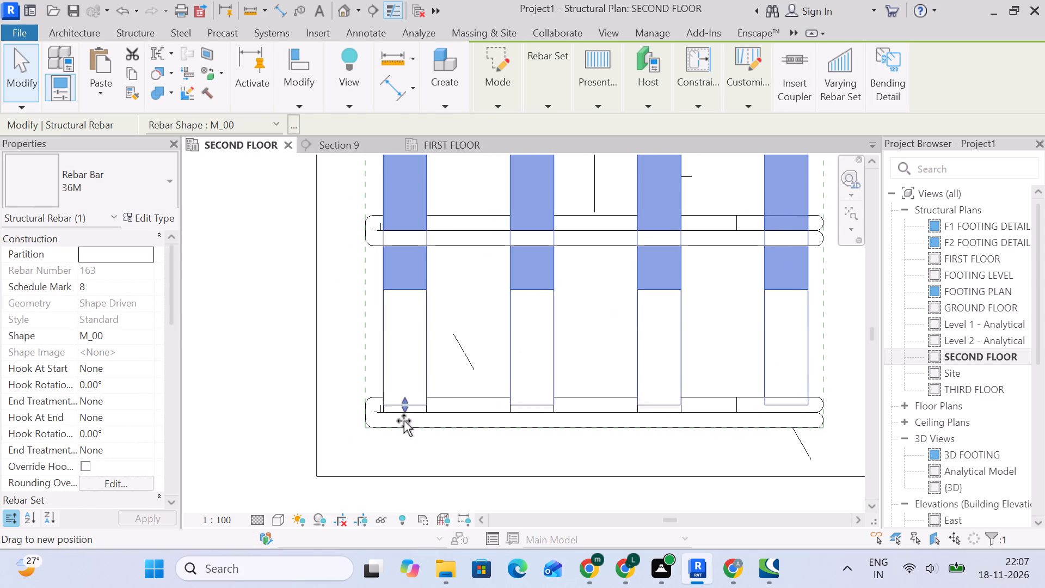
pyautogui.moveTo(404, 421); pyautogui.dragTo(404, 424)
# Pick the second row of 36M bars from the top in Section 9 and extend it to the grid B beam's last stirrup.
pyautogui.scroll(-7, 409, 423)
pyautogui.scroll(-5, 318, 256)
pyautogui.click(336, 148)
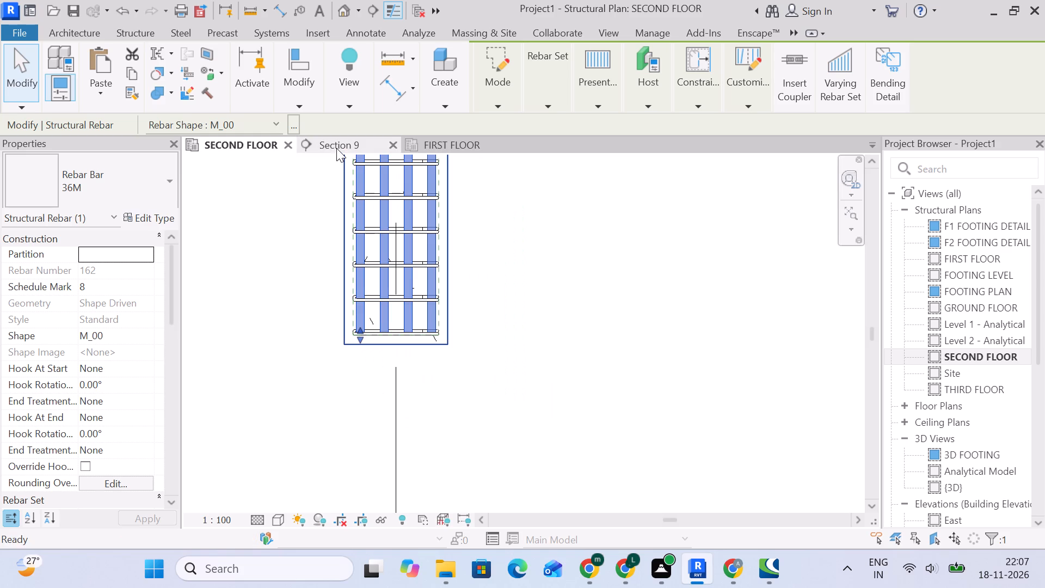
pyautogui.scroll(-10, 359, 240)
pyautogui.moveTo(368, 266); pyautogui.dragTo(384, 413, button='middle')
pyautogui.scroll(4, 382, 261)
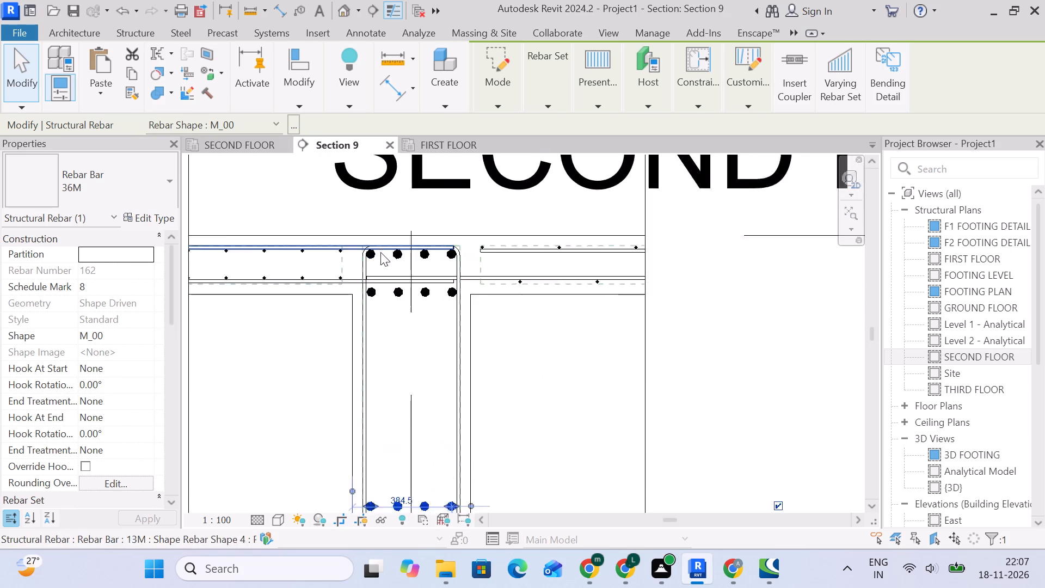
pyautogui.scroll(4, 395, 301)
pyautogui.click(400, 300)
pyautogui.scroll(-5, 403, 305)
pyautogui.moveTo(398, 305); pyautogui.dragTo(384, 236, button='middle')
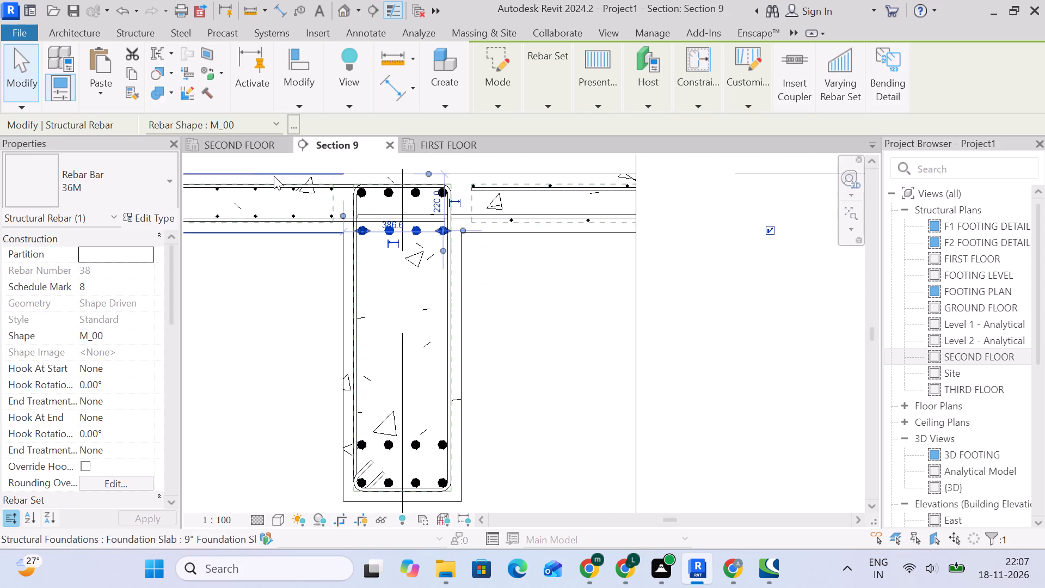
pyautogui.click(255, 142)
pyautogui.scroll(-12, 366, 270)
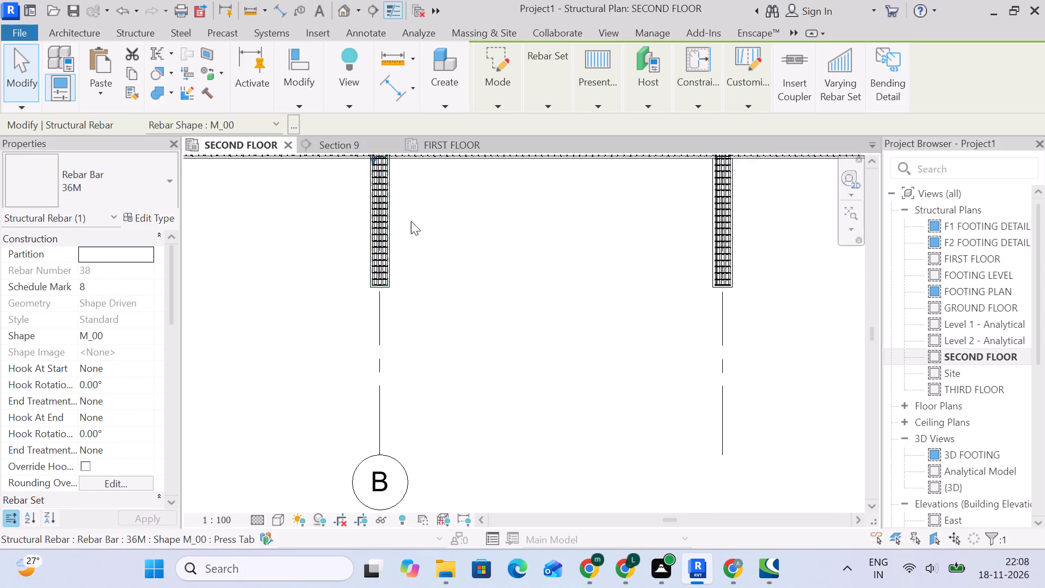
pyautogui.moveTo(426, 189); pyautogui.dragTo(431, 311, button='middle')
pyautogui.scroll(4, 389, 260)
pyautogui.scroll(5, 386, 310)
pyautogui.scroll(5, 354, 277)
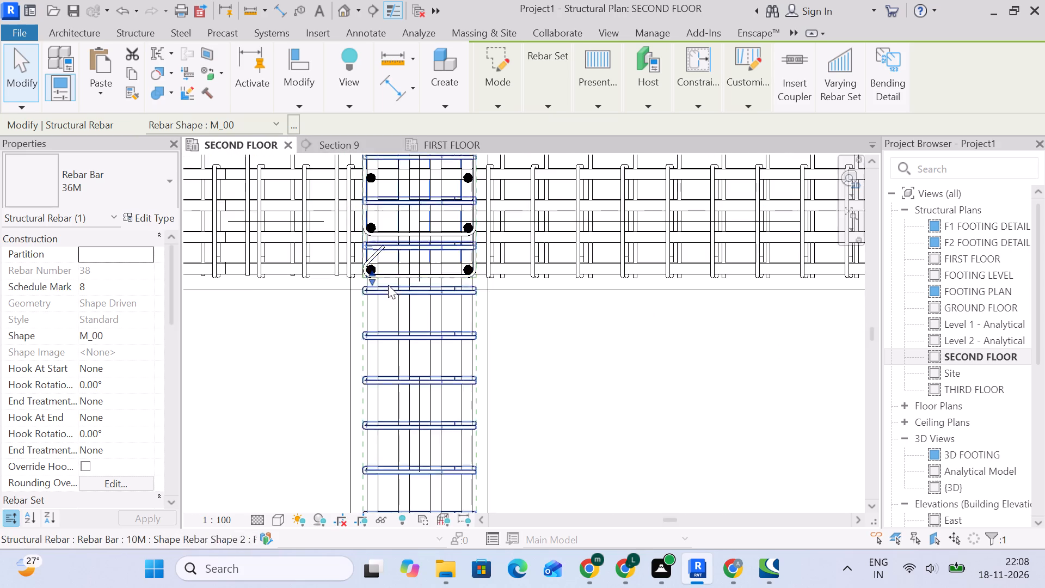
pyautogui.moveTo(374, 277); pyautogui.dragTo(382, 459)
pyautogui.moveTo(465, 468); pyautogui.dragTo(477, 217, button='middle')
pyautogui.moveTo(385, 210); pyautogui.dragTo(405, 427)
pyautogui.moveTo(441, 452); pyautogui.dragTo(470, 273, button='middle')
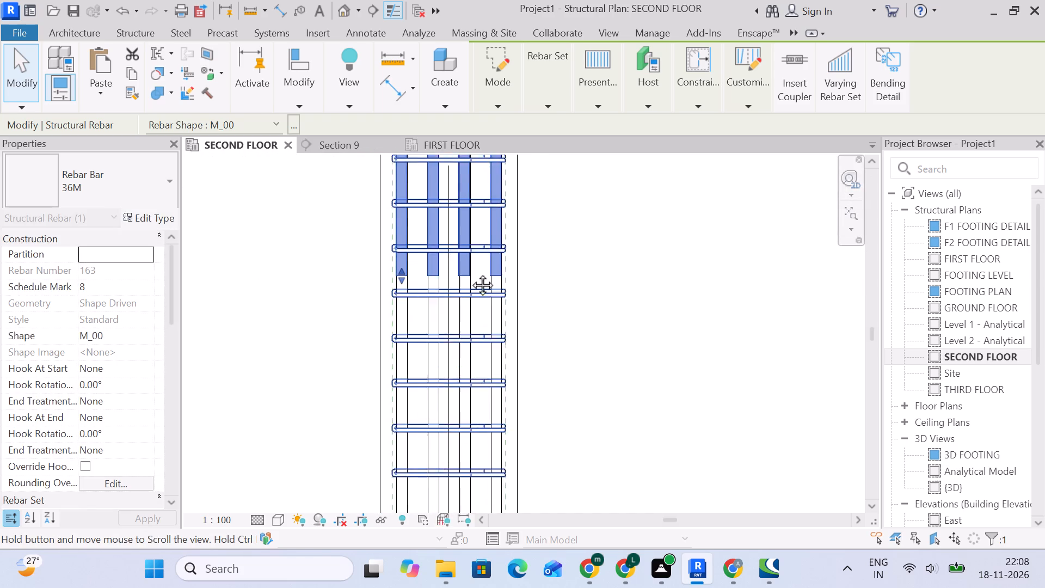
pyautogui.moveTo(470, 273); pyautogui.dragTo(487, 245, button='middle')
pyautogui.moveTo(429, 220); pyautogui.dragTo(437, 448)
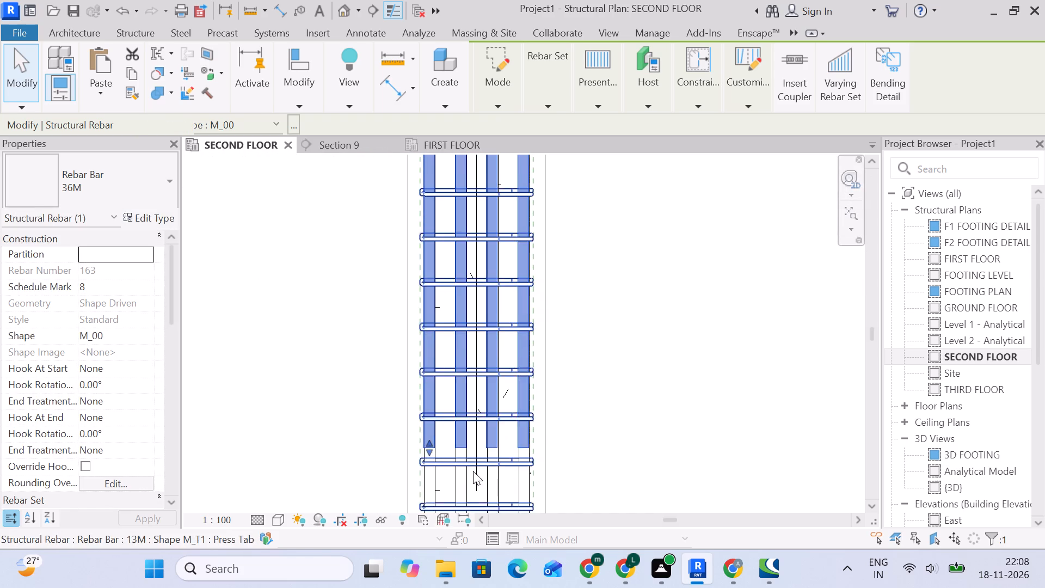
pyautogui.moveTo(474, 471); pyautogui.dragTo(435, 228, button='middle')
pyautogui.moveTo(389, 205); pyautogui.dragTo(399, 280)
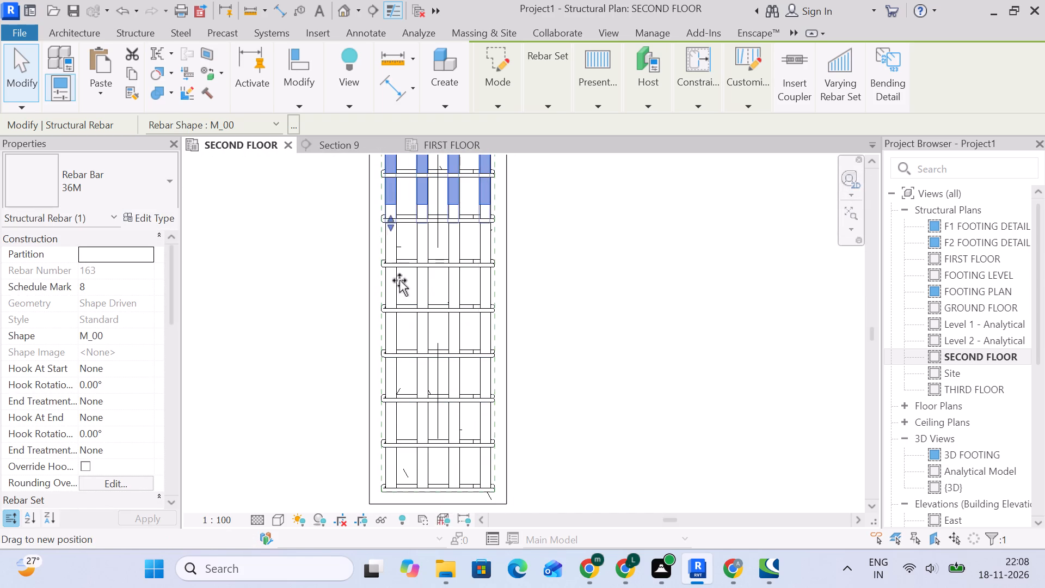
pyautogui.moveTo(399, 280); pyautogui.dragTo(419, 425)
pyautogui.moveTo(444, 441); pyautogui.dragTo(472, 263, button='middle')
pyautogui.scroll(5, 411, 244)
pyautogui.scroll(5, 457, 303)
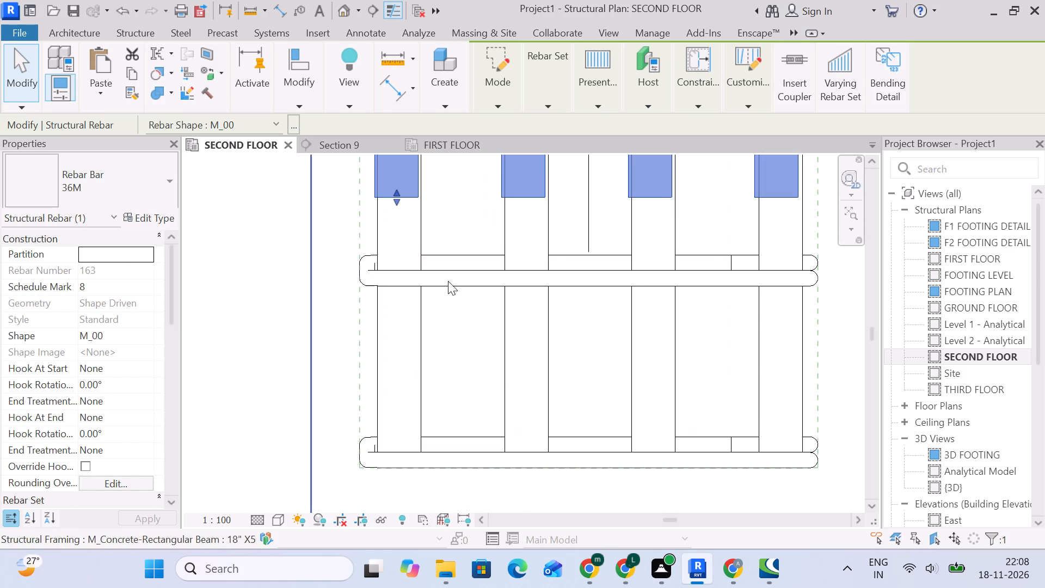
pyautogui.moveTo(398, 197); pyautogui.dragTo(427, 463)
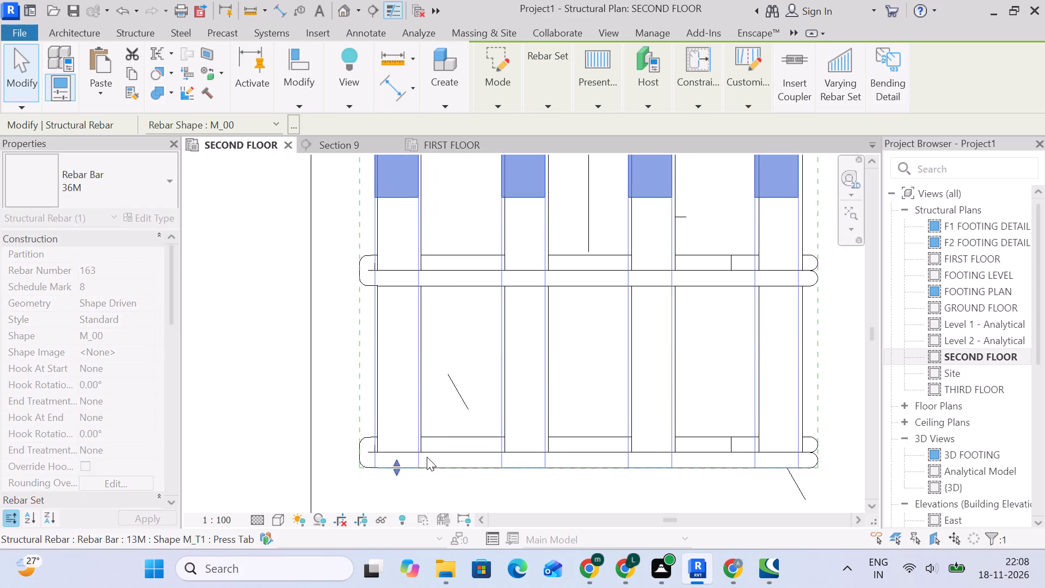
# Pick the top row of 36M bars in Section 9 and extend it to the last stirrup at the grid B beam's outer end.
pyautogui.scroll(-16, 406, 409)
pyautogui.click(339, 140)
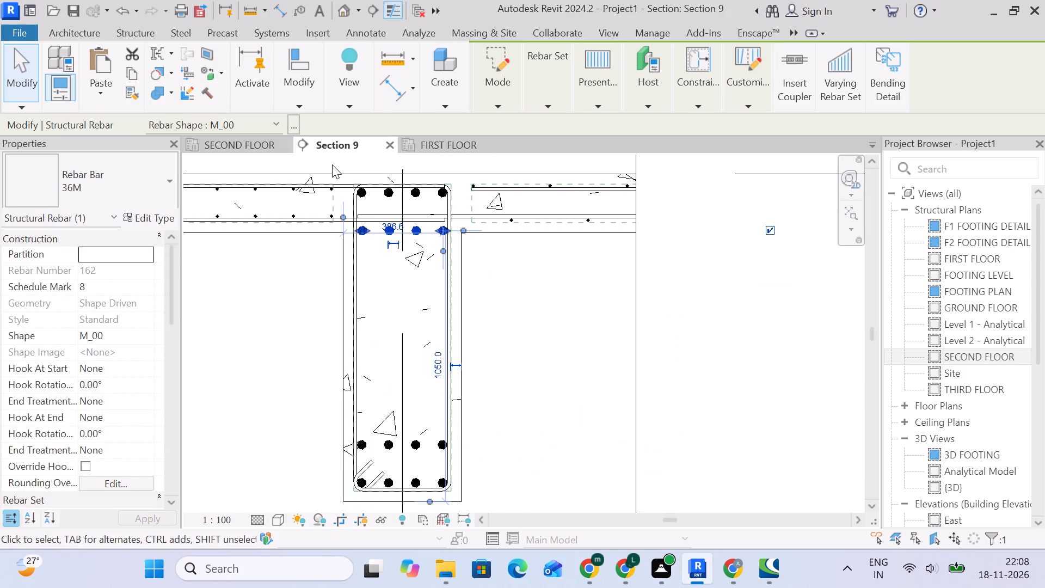
pyautogui.scroll(9, 367, 199)
pyautogui.click(361, 184)
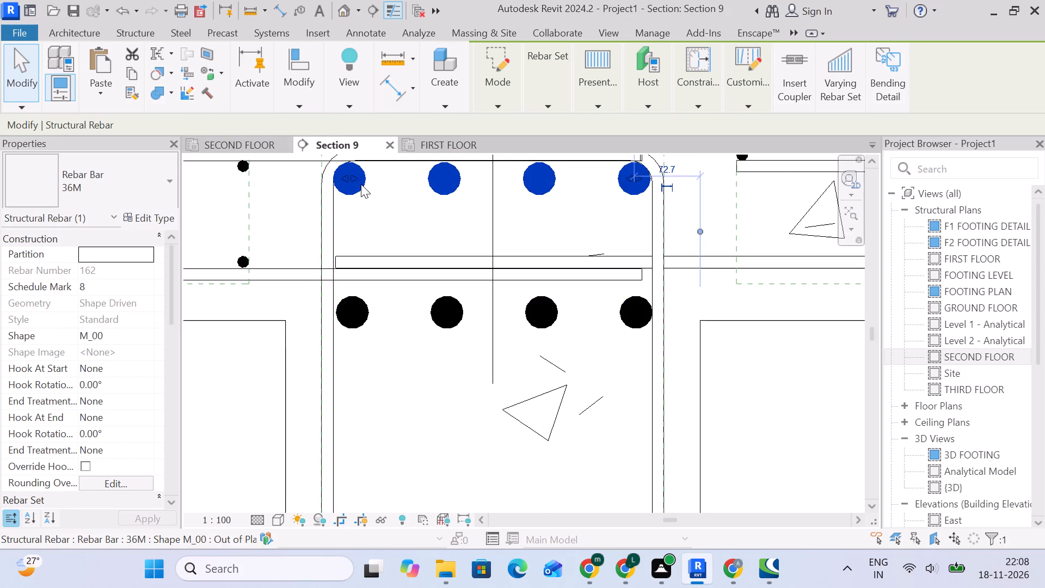
pyautogui.scroll(-10, 362, 189)
pyautogui.click(264, 147)
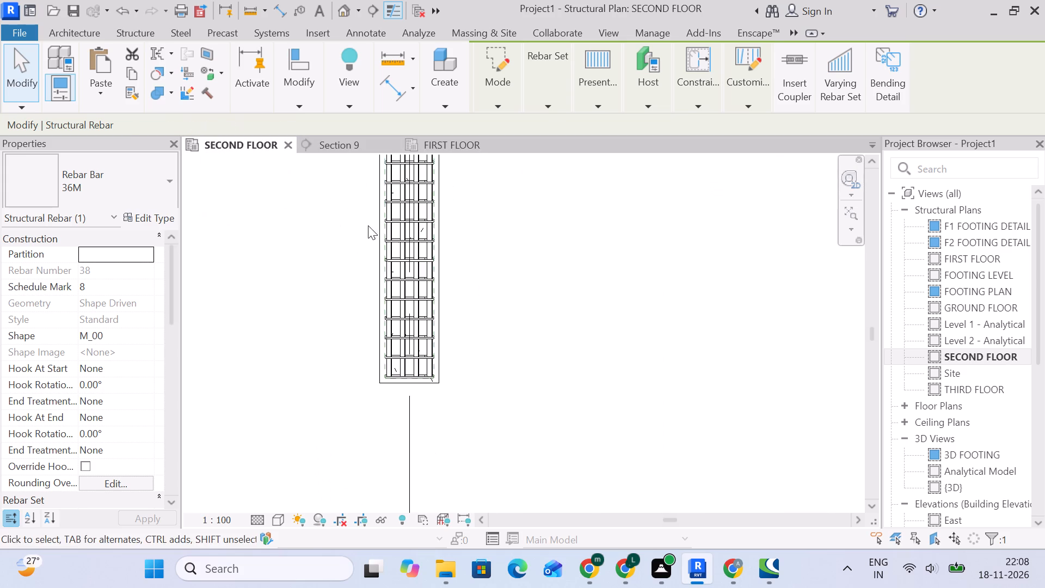
pyautogui.scroll(-11, 370, 226)
pyautogui.moveTo(403, 256); pyautogui.dragTo(395, 371, button='middle')
pyautogui.scroll(5, 378, 309)
pyautogui.moveTo(394, 292); pyautogui.dragTo(404, 387)
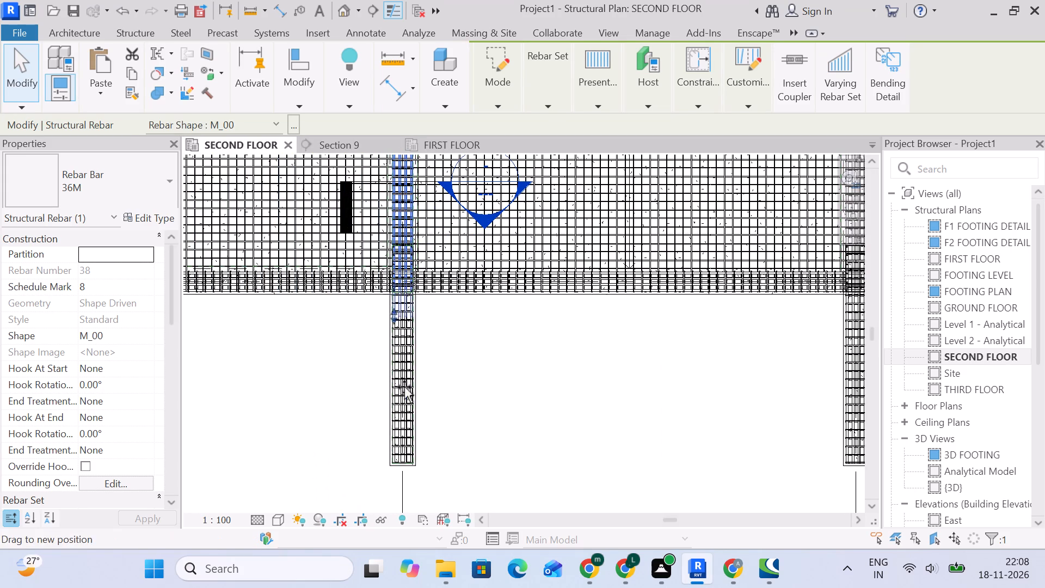
pyautogui.moveTo(404, 387); pyautogui.dragTo(407, 460)
pyautogui.moveTo(441, 469); pyautogui.dragTo(445, 345, button='middle')
pyautogui.scroll(19, 438, 341)
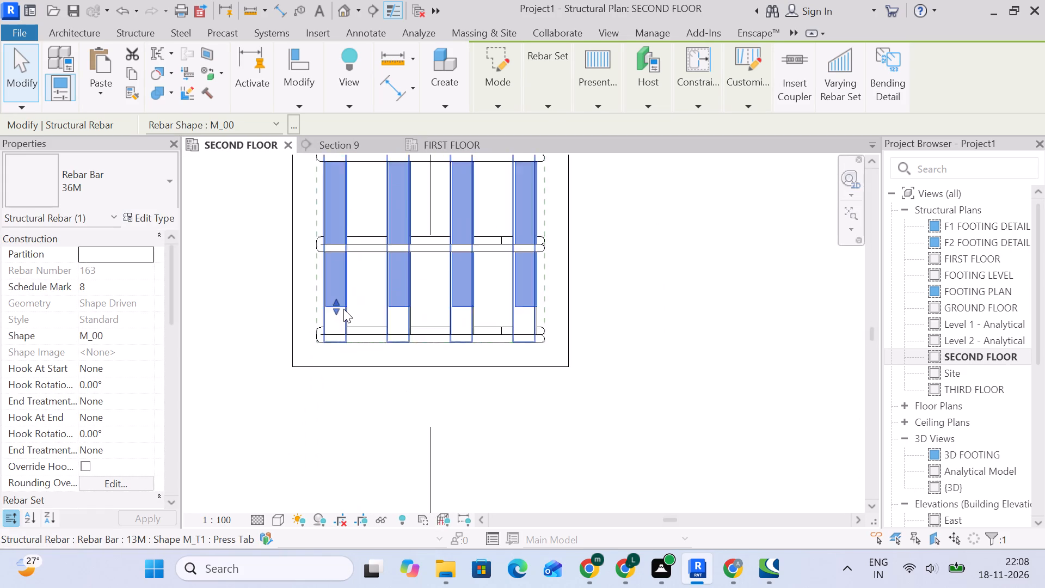
pyautogui.scroll(4, 343, 309)
pyautogui.moveTo(324, 305); pyautogui.dragTo(339, 382)
pyautogui.scroll(-3, 345, 375)
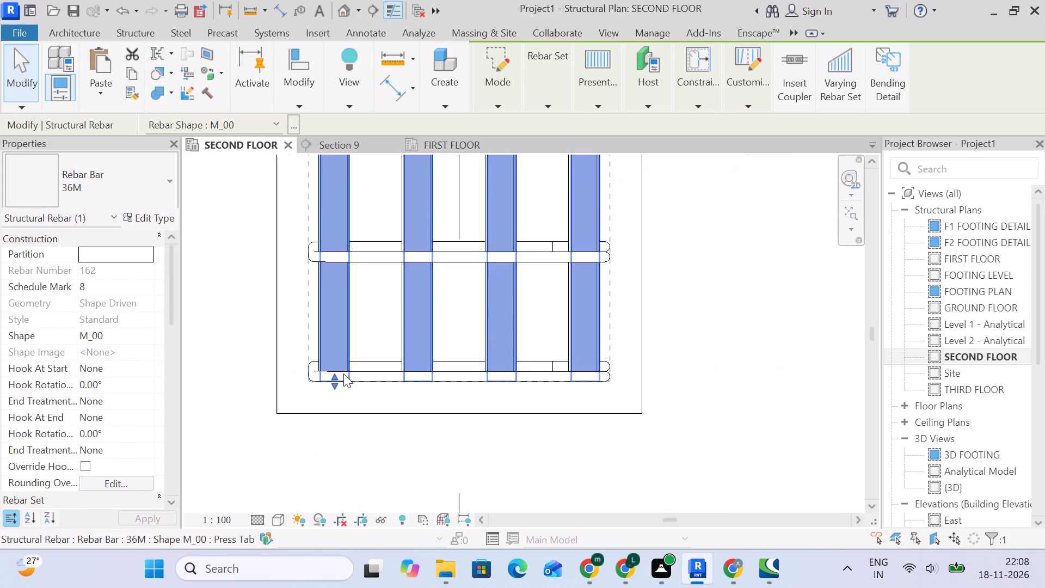
pyautogui.scroll(-16, 343, 373)
pyautogui.click(491, 310)
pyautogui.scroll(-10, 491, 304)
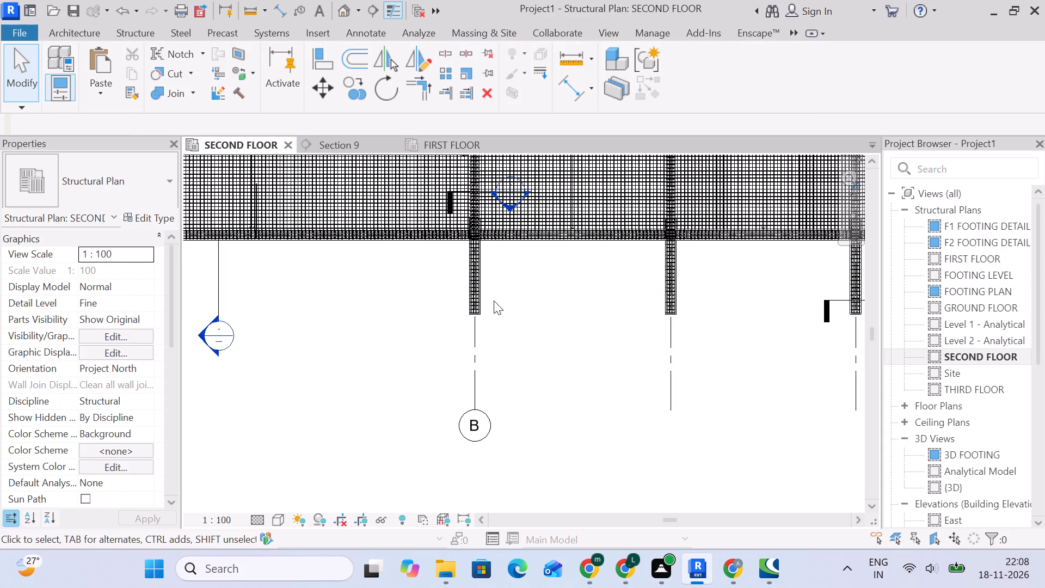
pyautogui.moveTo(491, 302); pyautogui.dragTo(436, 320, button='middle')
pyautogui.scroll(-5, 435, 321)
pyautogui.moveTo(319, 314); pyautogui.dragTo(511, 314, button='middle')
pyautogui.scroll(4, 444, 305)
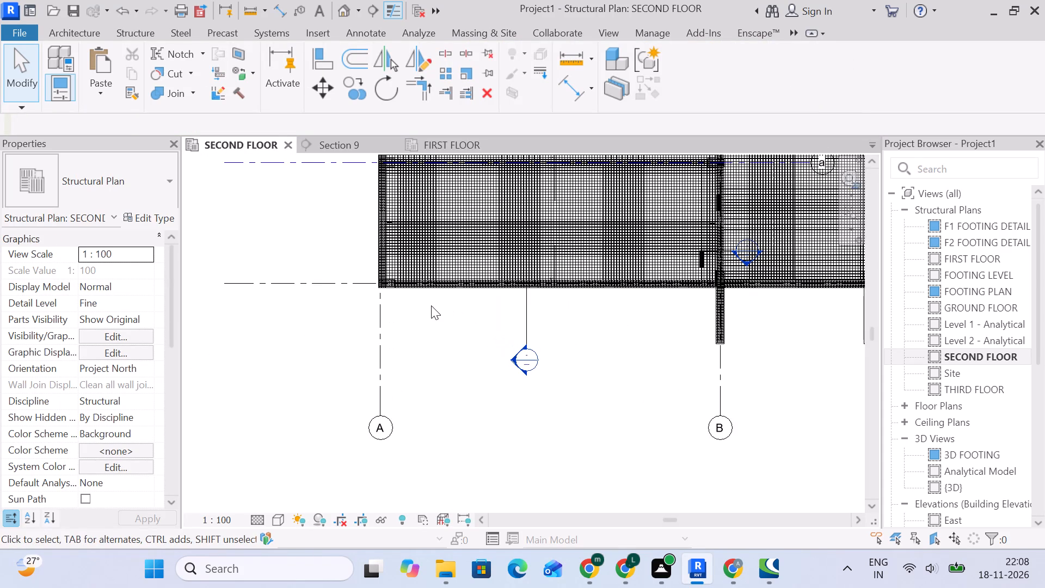
# Move the Section 9 line from the grid B beam so it cuts across the edge beam on grid A.
pyautogui.middleClick(386, 305)
pyautogui.scroll(6, 386, 305)
pyautogui.scroll(-4, 521, 306)
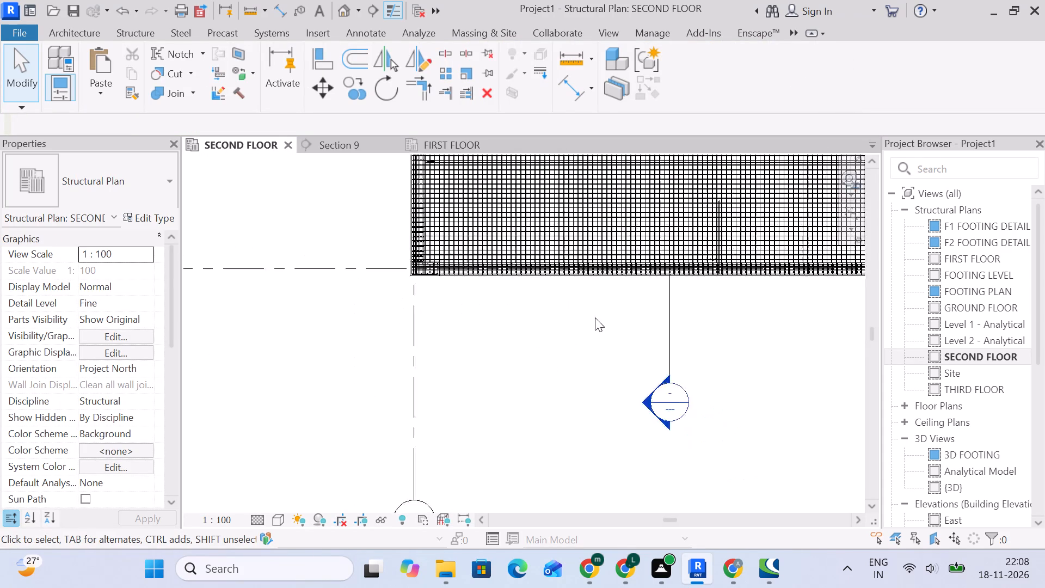
pyautogui.scroll(-2, 595, 317)
pyautogui.moveTo(721, 322); pyautogui.dragTo(588, 310, button='middle')
pyautogui.moveTo(728, 279); pyautogui.dragTo(613, 323, button='middle')
pyautogui.scroll(10, 646, 283)
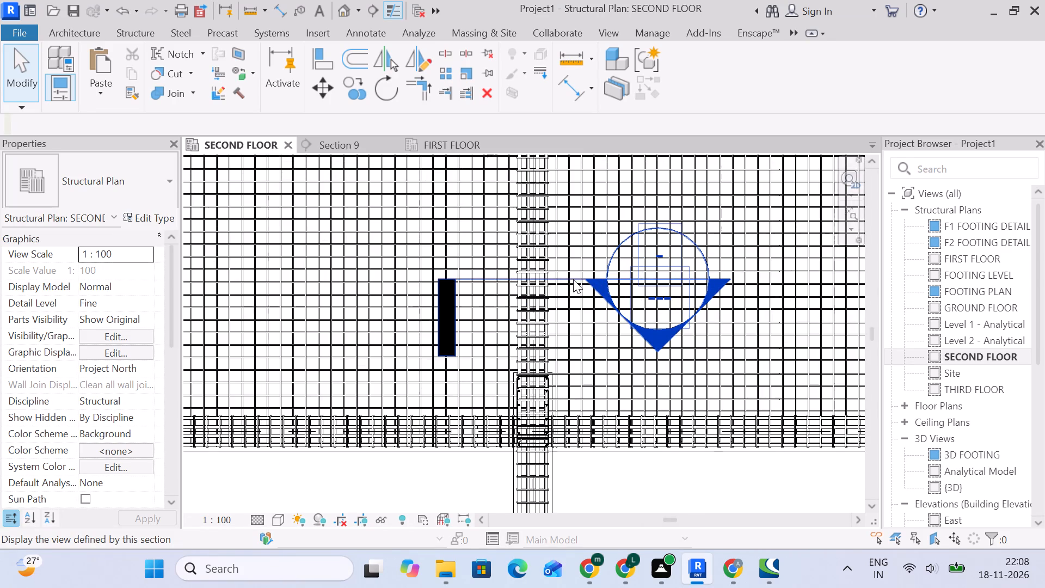
pyautogui.scroll(3, 549, 279)
pyautogui.click(570, 277)
pyautogui.scroll(-2, 571, 276)
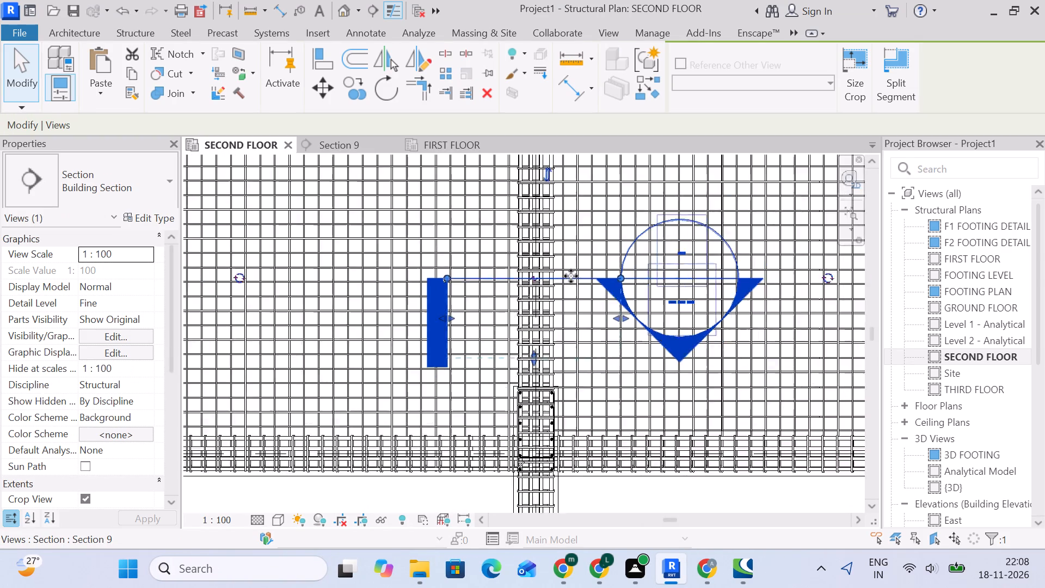
pyautogui.scroll(-7, 571, 276)
pyautogui.moveTo(574, 277); pyautogui.dragTo(808, 278, button='middle')
pyautogui.moveTo(808, 278); pyautogui.dragTo(438, 276)
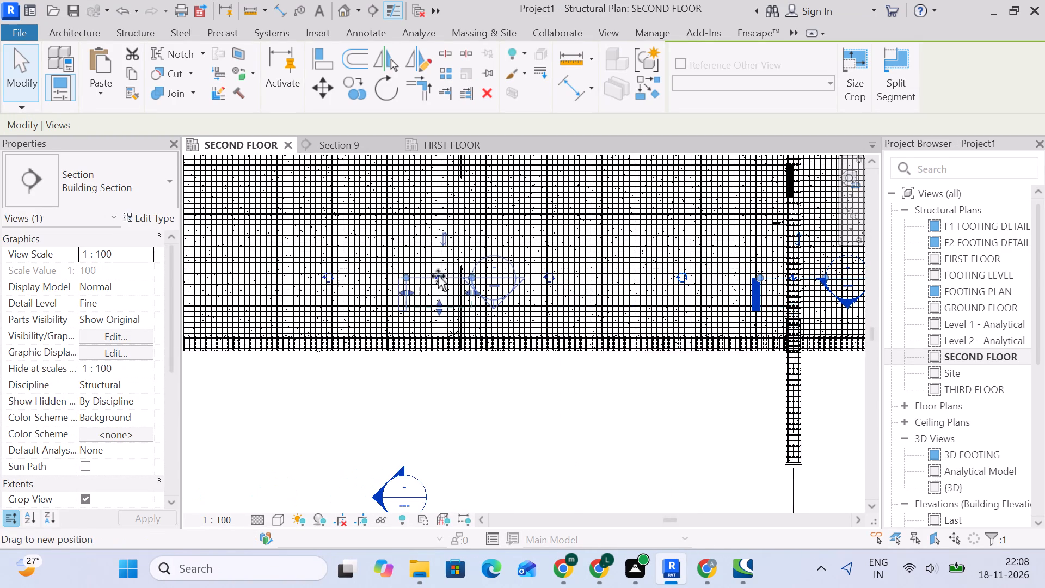
pyautogui.moveTo(438, 276); pyautogui.dragTo(361, 276)
pyautogui.moveTo(345, 276); pyautogui.dragTo(726, 277, button='middle')
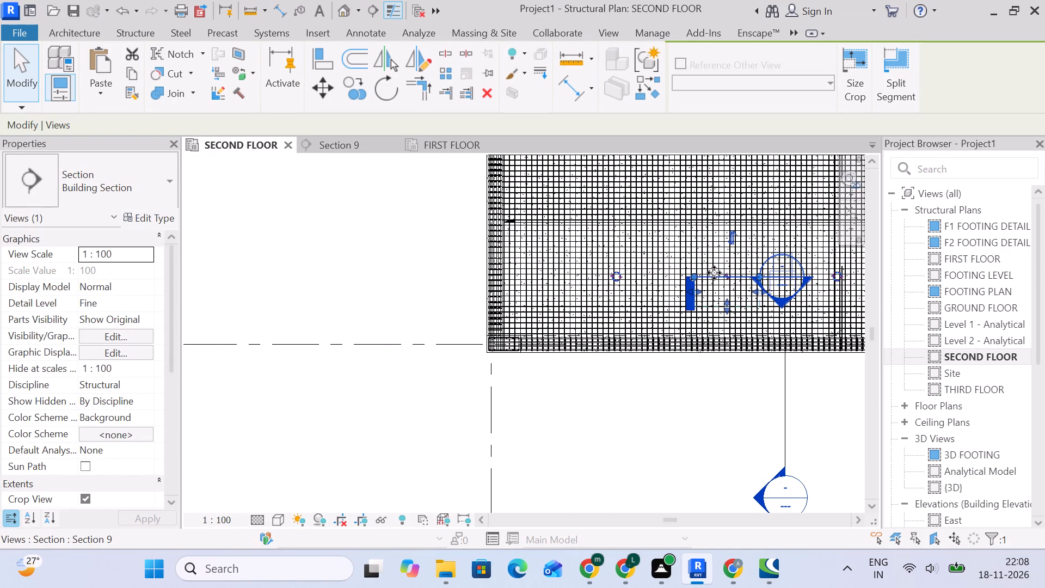
pyautogui.moveTo(714, 274); pyautogui.dragTo(481, 274)
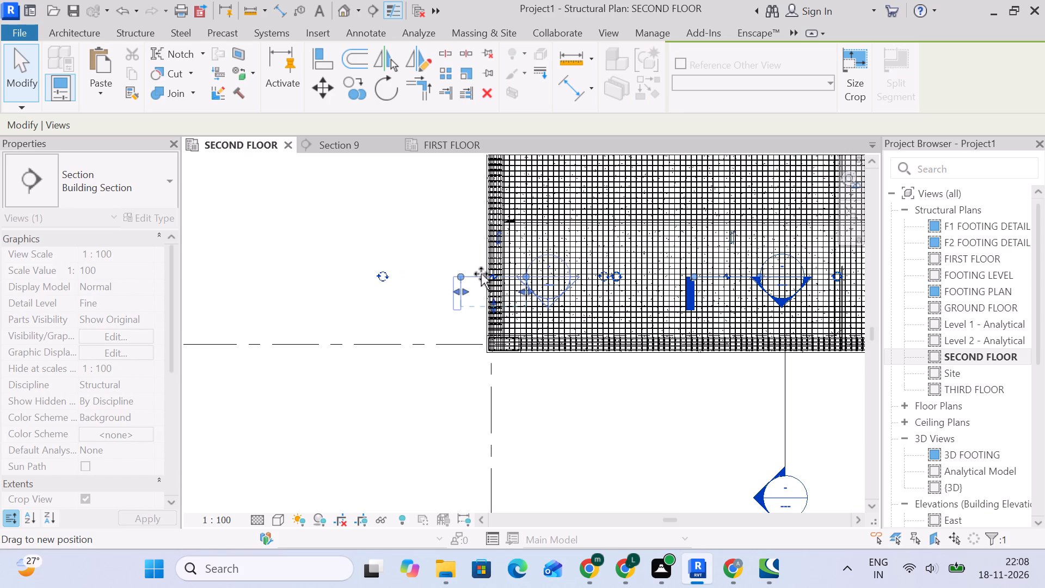
pyautogui.moveTo(481, 274); pyautogui.dragTo(484, 273)
# Pick the 18" X50" grid A beam in Section 9 and stretch its end in plan beyond grid 1.
pyautogui.click(339, 145)
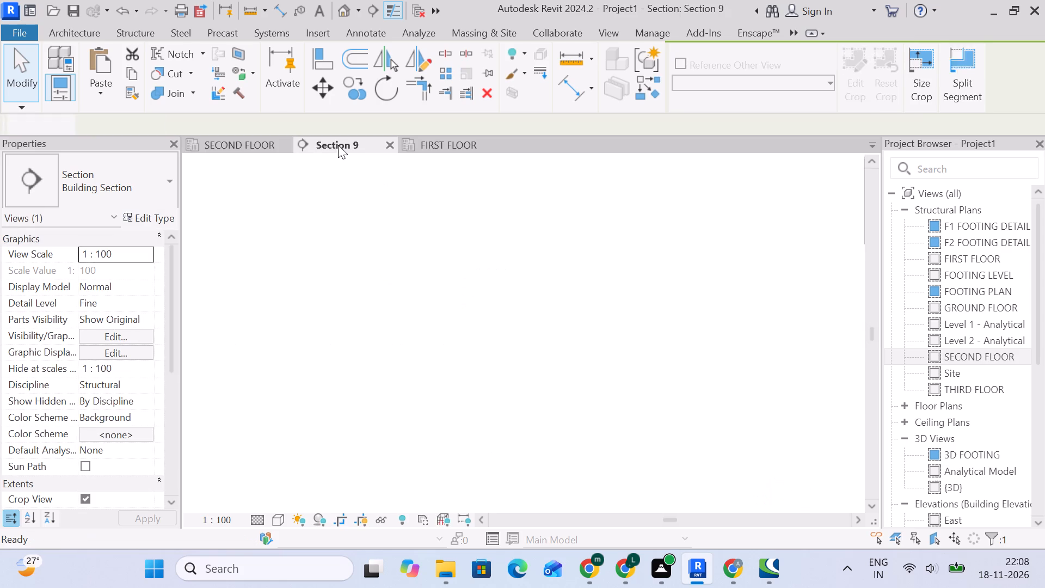
pyautogui.click(465, 216)
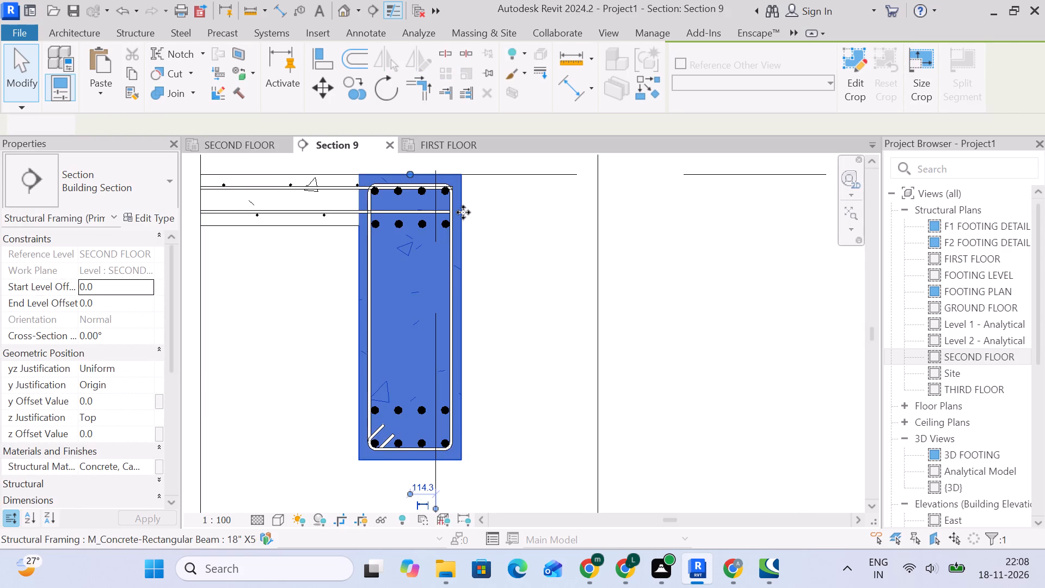
pyautogui.scroll(-6, 463, 212)
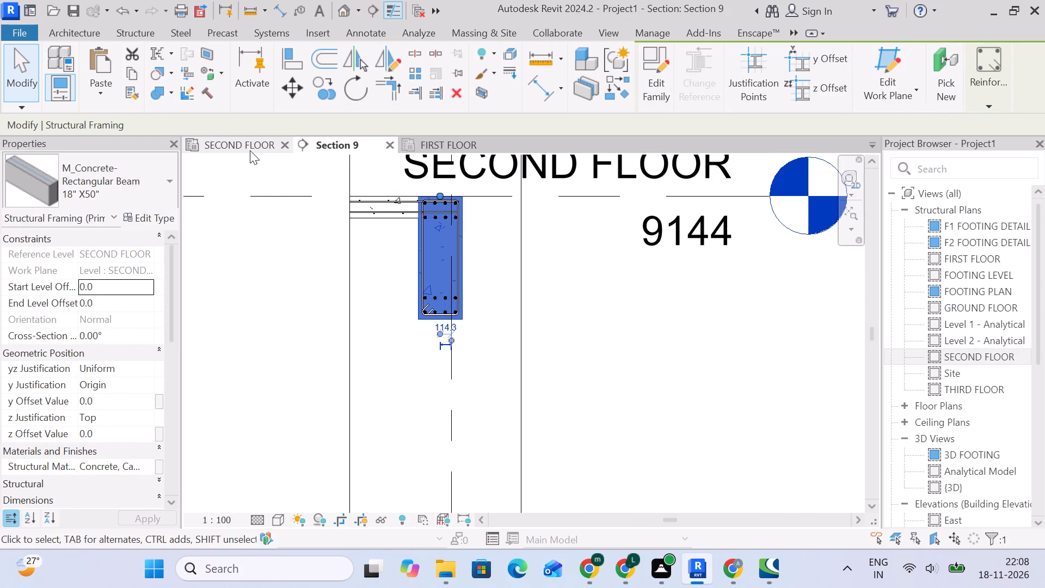
pyautogui.click(249, 150)
pyautogui.scroll(5, 502, 351)
pyautogui.moveTo(527, 407); pyautogui.dragTo(473, 280, button='middle')
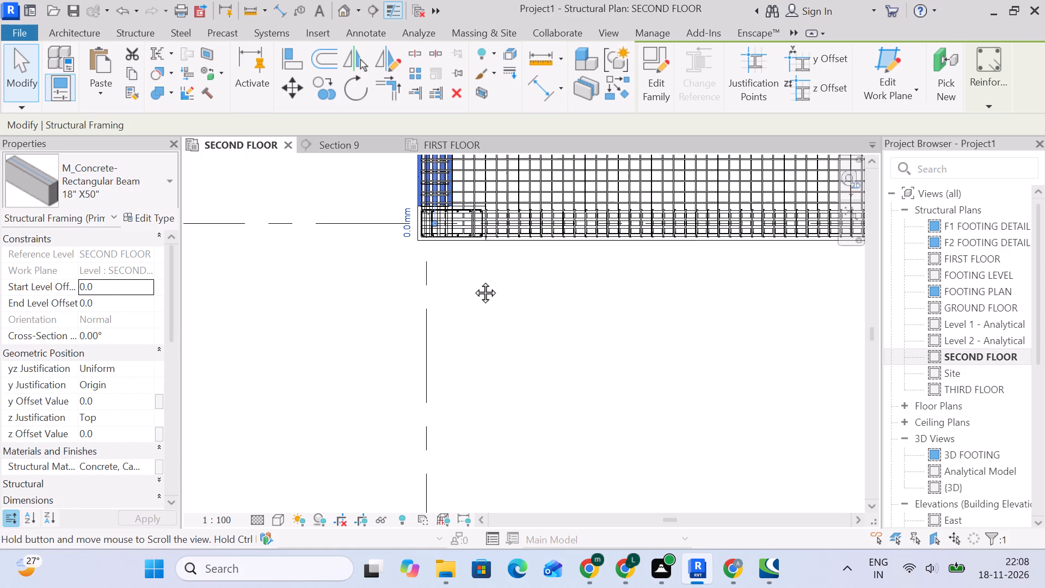
pyautogui.moveTo(473, 280); pyautogui.dragTo(473, 279, button='middle')
pyautogui.moveTo(434, 210); pyautogui.dragTo(433, 394)
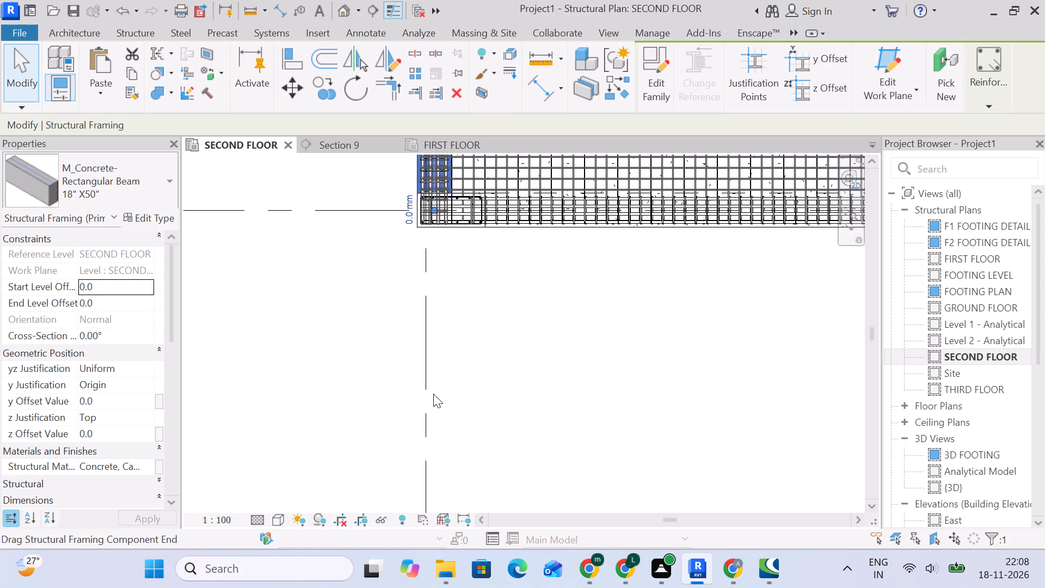
pyautogui.moveTo(433, 394); pyautogui.dragTo(433, 402)
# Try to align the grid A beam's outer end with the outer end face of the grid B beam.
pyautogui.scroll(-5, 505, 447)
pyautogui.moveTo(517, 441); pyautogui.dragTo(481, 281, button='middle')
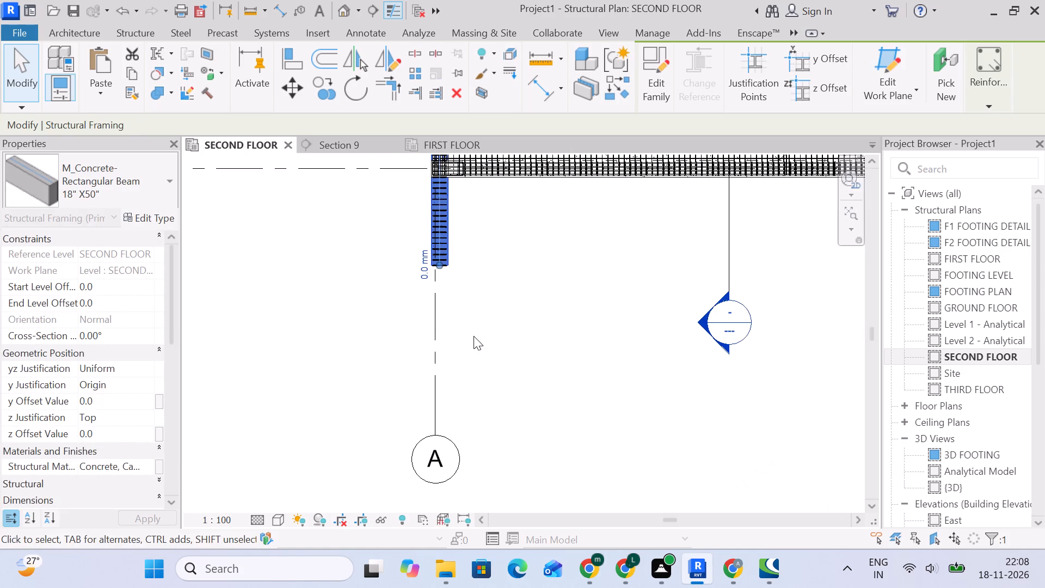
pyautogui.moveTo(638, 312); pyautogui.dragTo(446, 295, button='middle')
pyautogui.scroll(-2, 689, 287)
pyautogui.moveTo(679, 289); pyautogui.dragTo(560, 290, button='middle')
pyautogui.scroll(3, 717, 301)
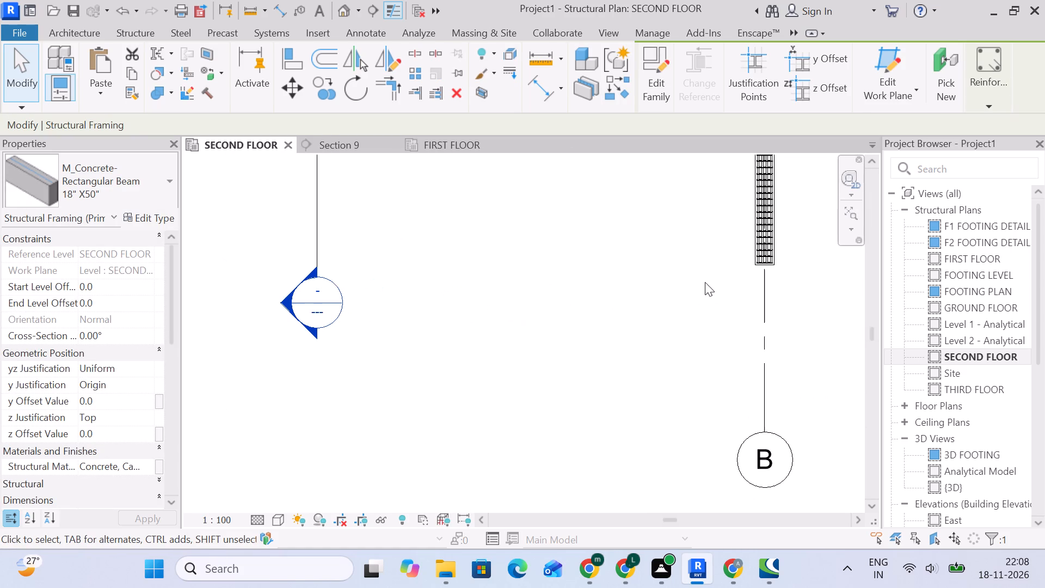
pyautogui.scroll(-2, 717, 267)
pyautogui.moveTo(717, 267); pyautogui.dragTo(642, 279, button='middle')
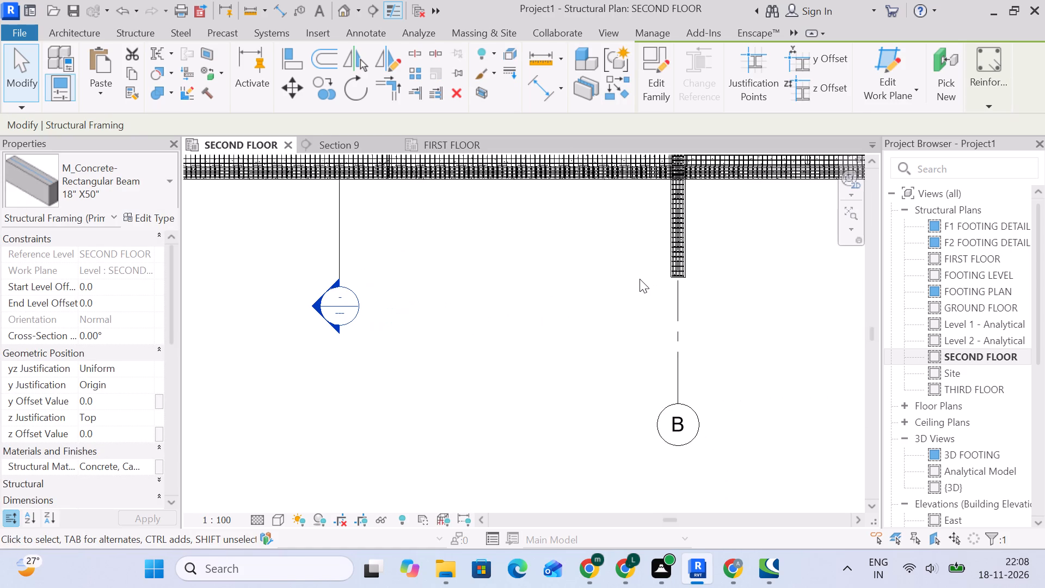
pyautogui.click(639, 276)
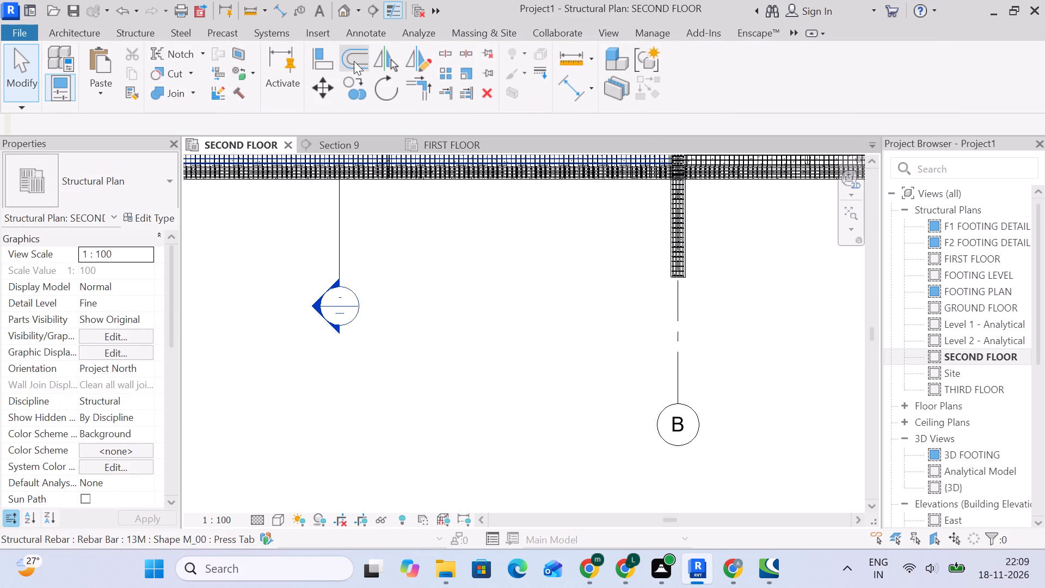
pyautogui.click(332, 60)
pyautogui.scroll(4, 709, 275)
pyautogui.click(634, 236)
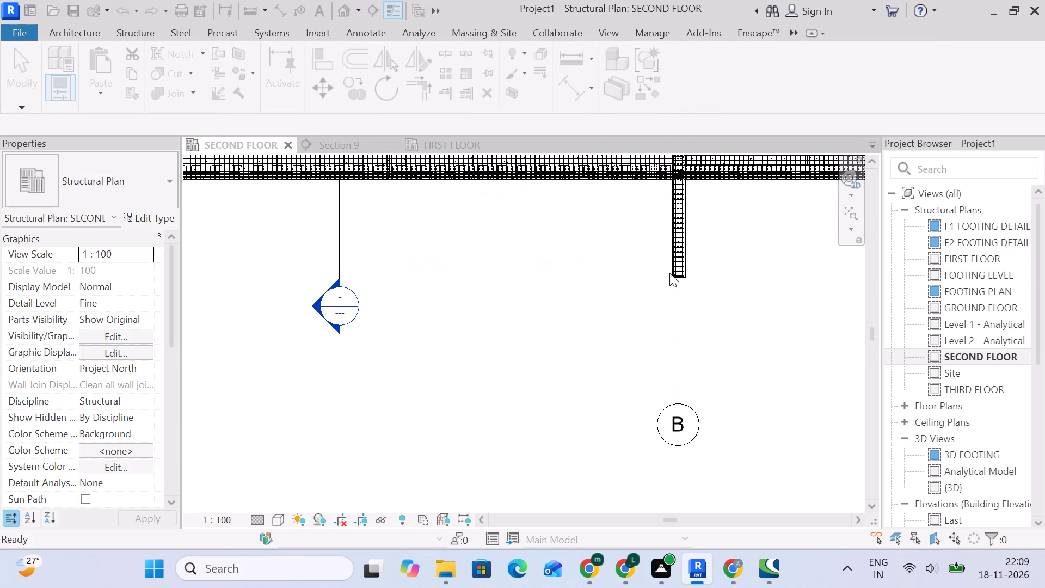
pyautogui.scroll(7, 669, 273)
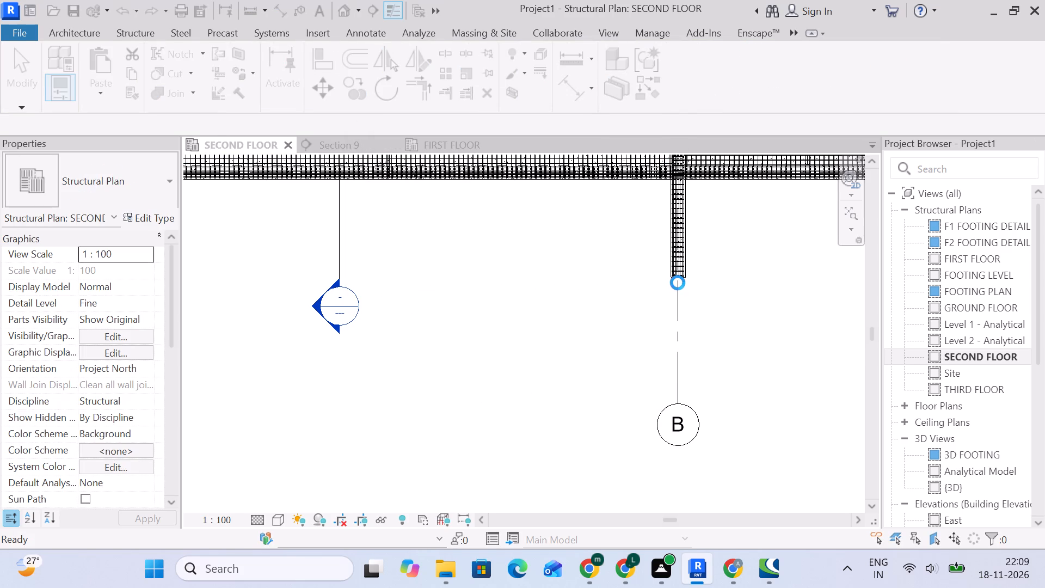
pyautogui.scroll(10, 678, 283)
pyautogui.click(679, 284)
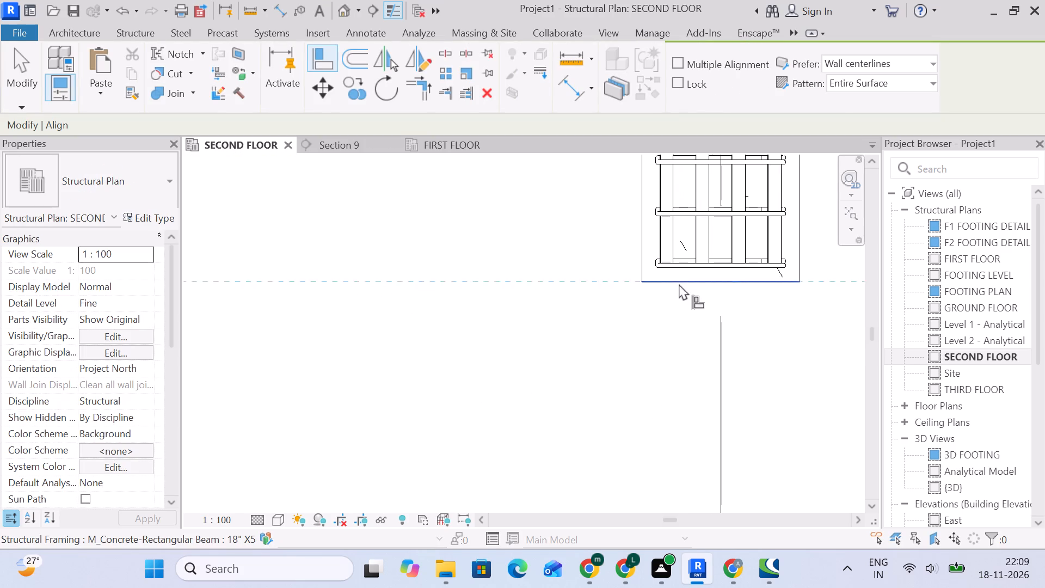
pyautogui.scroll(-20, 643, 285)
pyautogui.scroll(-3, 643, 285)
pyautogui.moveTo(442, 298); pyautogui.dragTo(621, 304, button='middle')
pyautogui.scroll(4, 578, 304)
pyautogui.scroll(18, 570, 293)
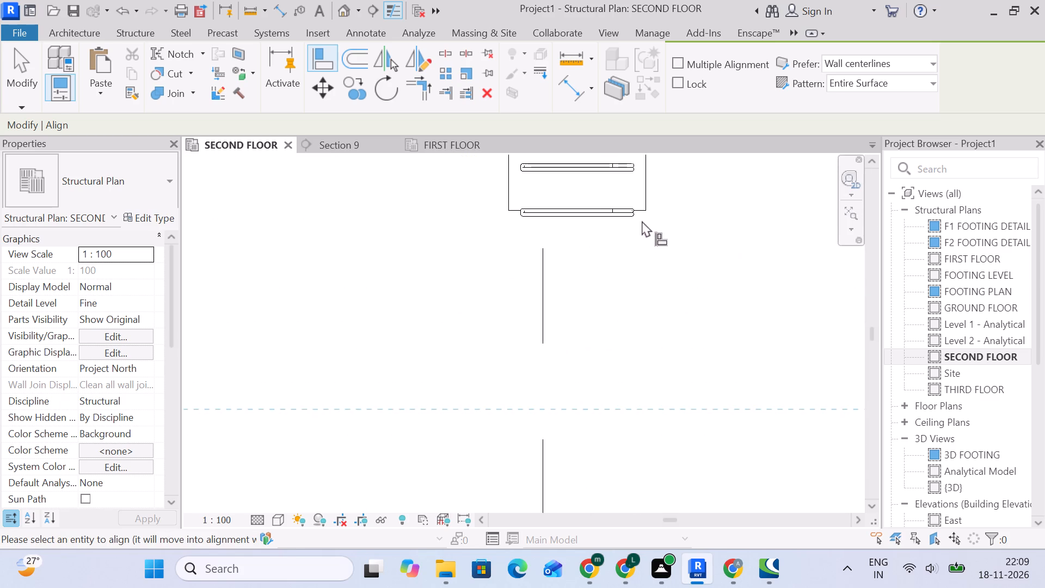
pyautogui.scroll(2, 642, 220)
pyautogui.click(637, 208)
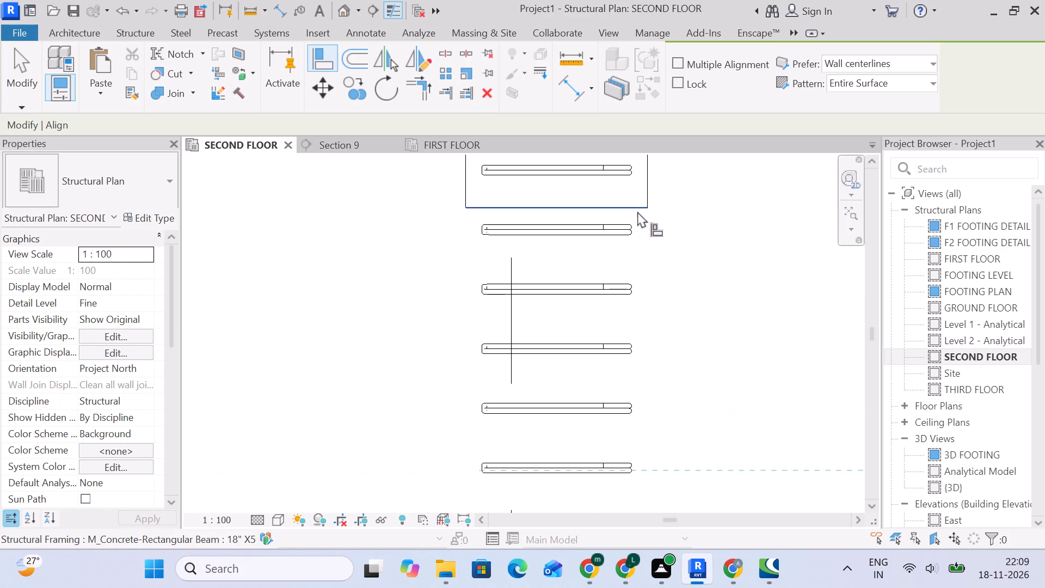
# Align the grid A beam's end face with the outer end of the neighbouring beams, unjoining the conflicting elements.
pyautogui.scroll(-6, 703, 307)
pyautogui.scroll(-2, 757, 318)
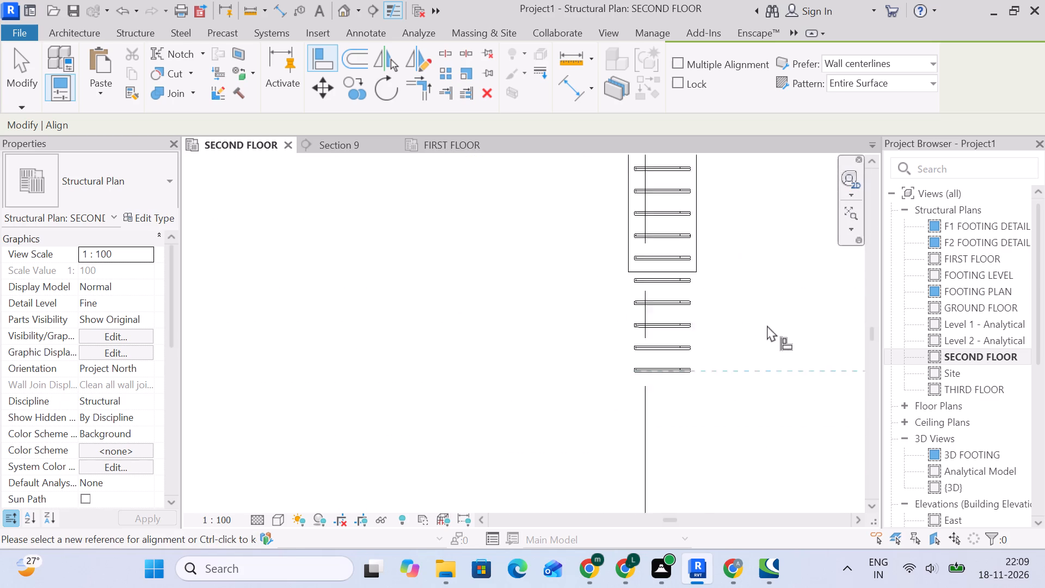
pyautogui.scroll(-3, 767, 325)
pyautogui.moveTo(770, 326); pyautogui.dragTo(506, 326, button='middle')
pyautogui.moveTo(792, 324); pyautogui.dragTo(350, 324, button='middle')
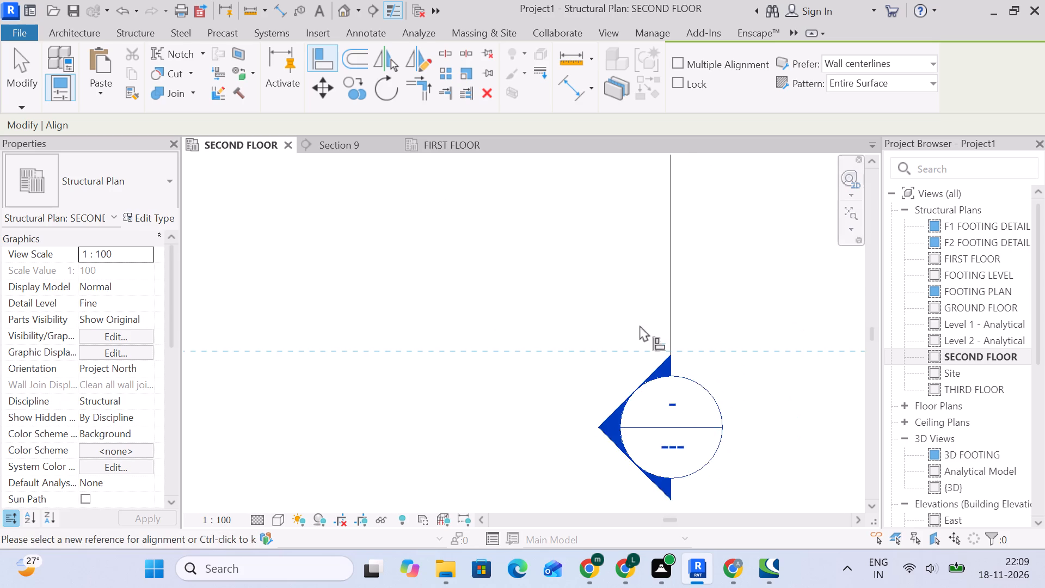
pyautogui.moveTo(669, 325); pyautogui.dragTo(307, 325, button='middle')
pyautogui.moveTo(750, 333); pyautogui.dragTo(288, 333, button='middle')
pyautogui.scroll(4, 718, 346)
pyautogui.scroll(4, 764, 352)
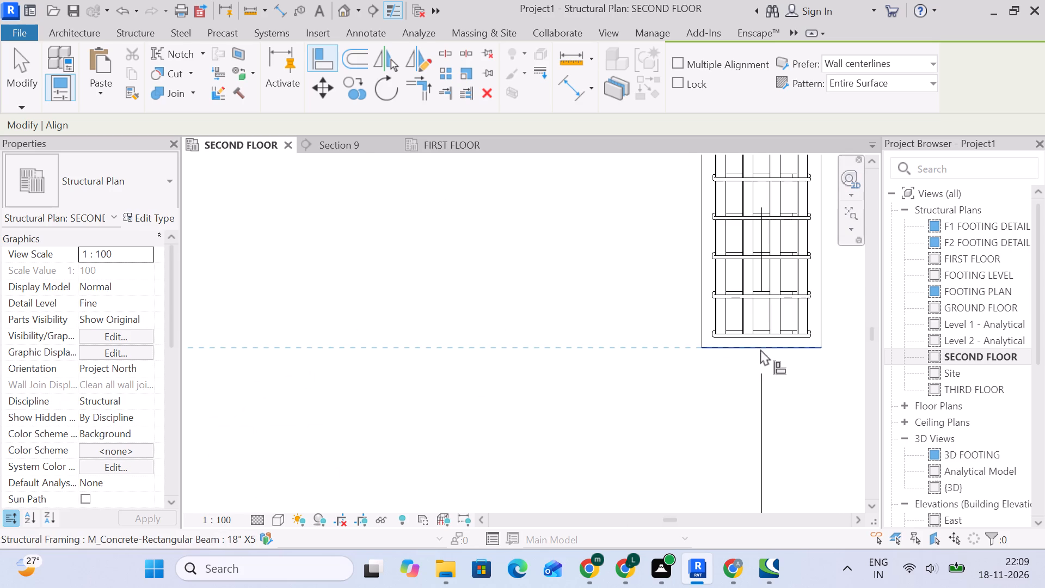
pyautogui.click(753, 349)
pyautogui.scroll(-11, 557, 359)
pyautogui.moveTo(454, 356); pyautogui.dragTo(764, 356, button='middle')
pyautogui.scroll(-6, 276, 341)
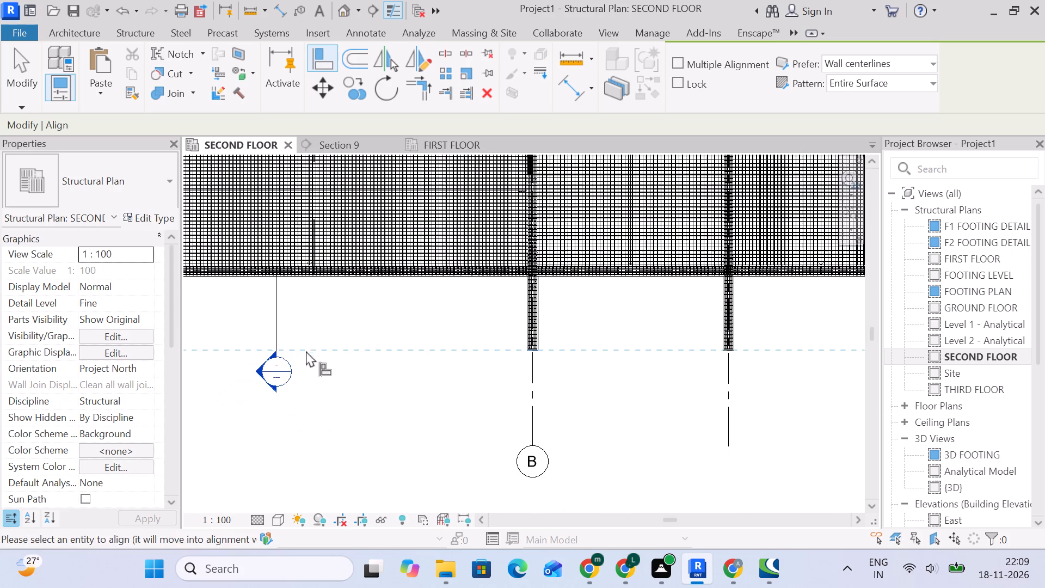
pyautogui.moveTo(308, 351); pyautogui.dragTo(774, 351, button='middle')
pyautogui.scroll(20, 599, 347)
pyautogui.scroll(2, 599, 347)
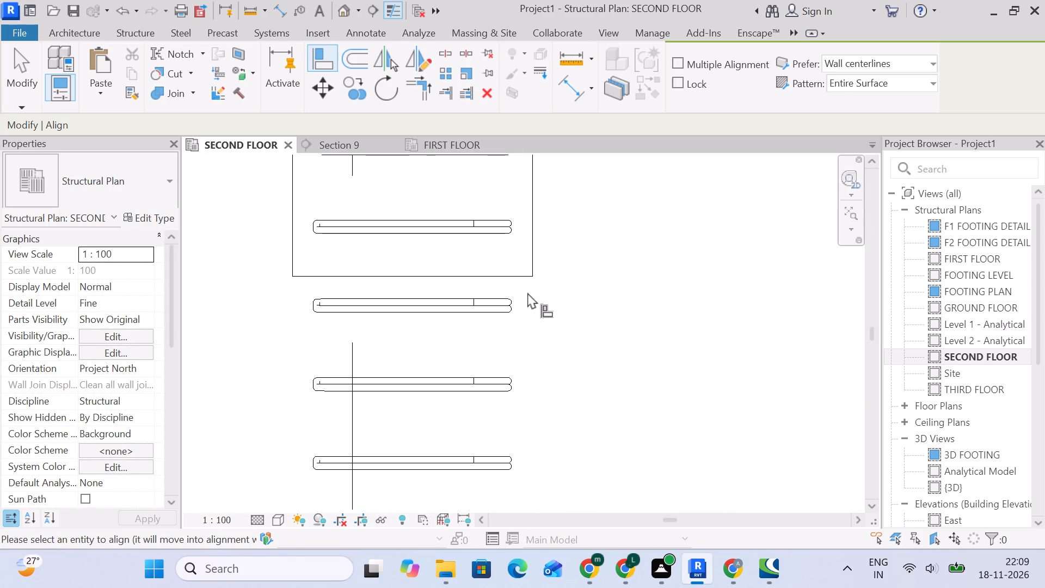
pyautogui.click(520, 281)
pyautogui.scroll(-3, 685, 384)
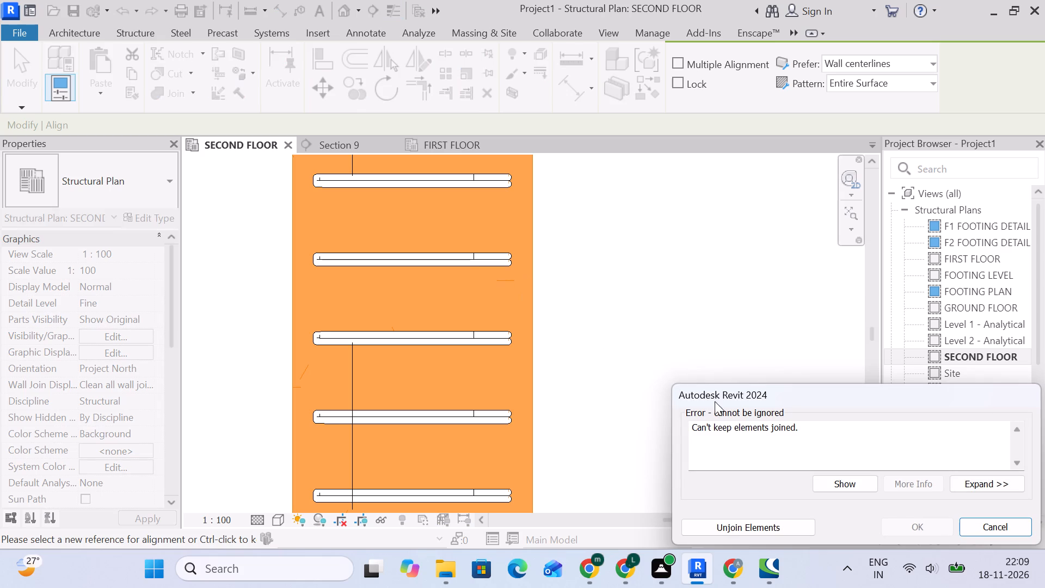
pyautogui.scroll(-2, 715, 401)
pyautogui.click(745, 525)
pyautogui.scroll(-2, 654, 340)
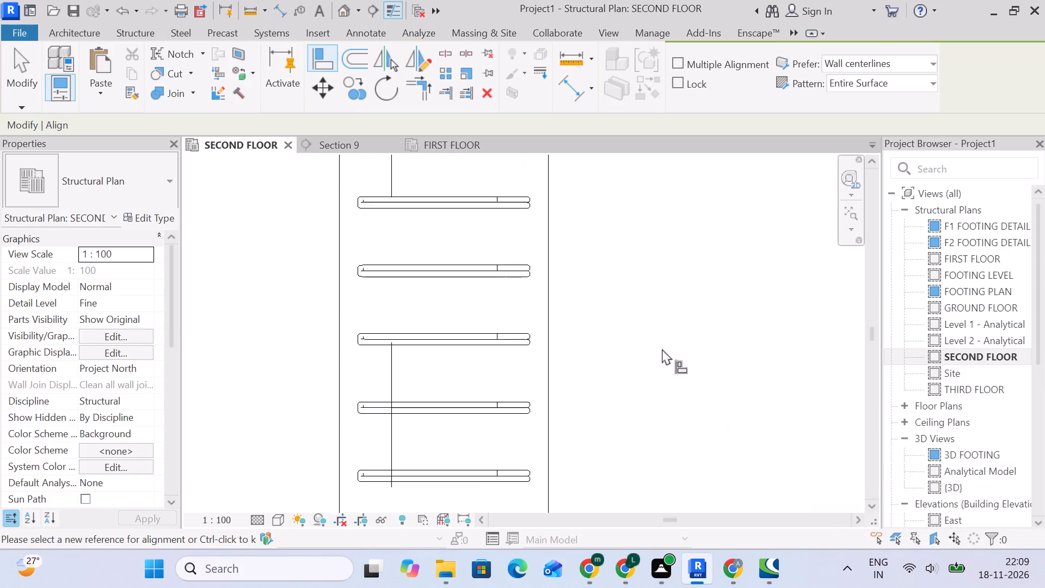
pyautogui.scroll(-10, 662, 348)
pyautogui.moveTo(664, 361); pyautogui.dragTo(575, 226, button='middle')
pyautogui.click(33, 73)
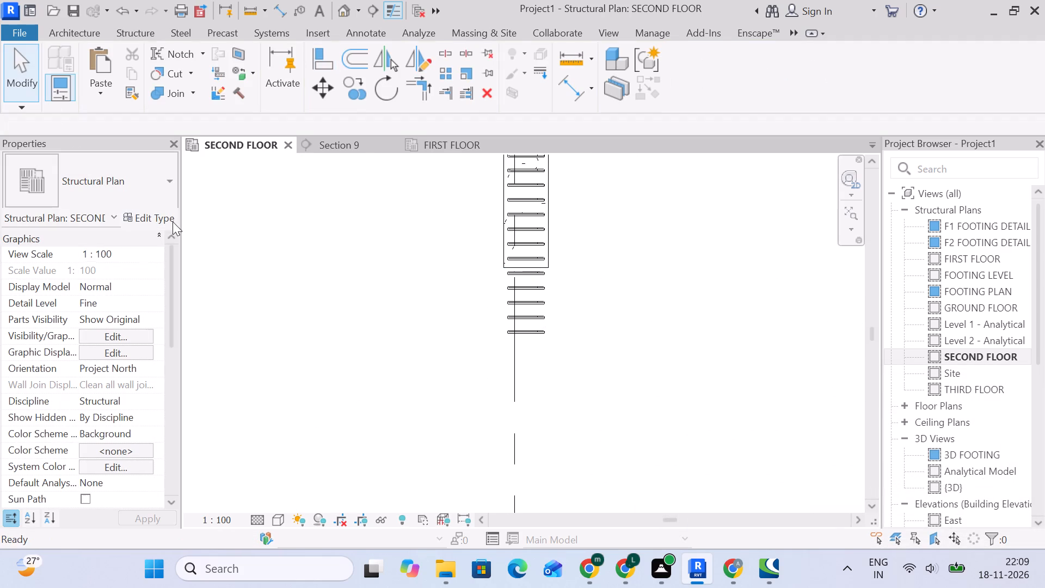
# Pull the grid A beam's 13M stirrup set back so its last stirrup sits just inside the beam's outer end.
pyautogui.moveTo(557, 328); pyautogui.dragTo(548, 327)
pyautogui.click(548, 326)
pyautogui.scroll(4, 513, 336)
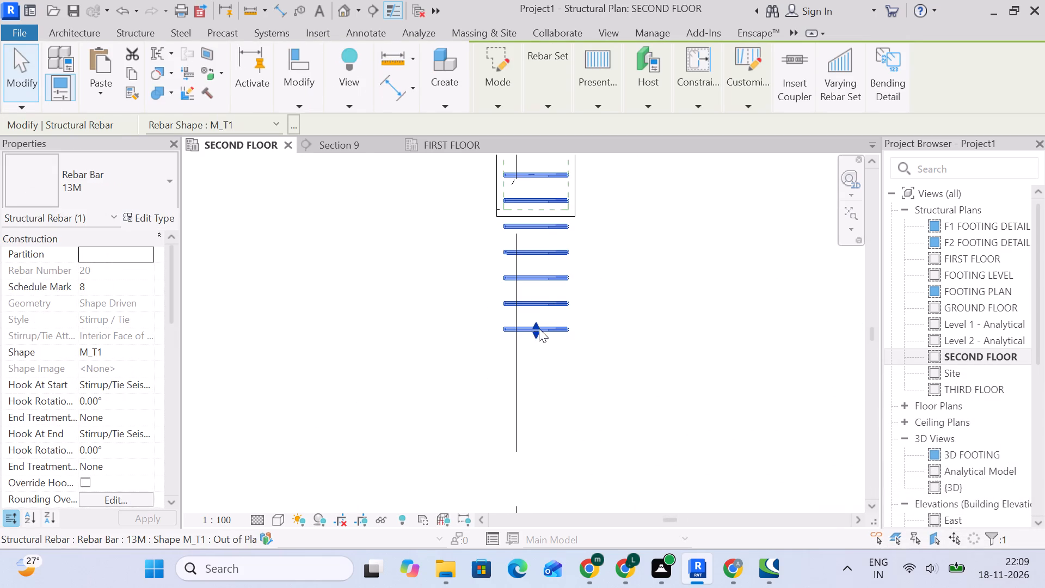
pyautogui.moveTo(539, 328); pyautogui.dragTo(540, 220)
pyautogui.scroll(5, 540, 216)
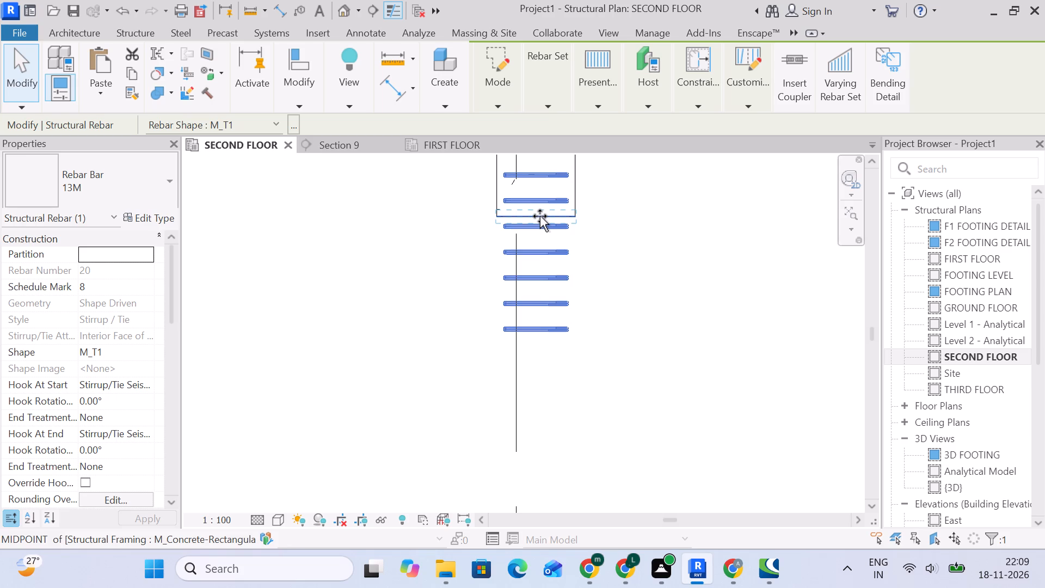
pyautogui.scroll(1, 540, 216)
pyautogui.moveTo(540, 216); pyautogui.dragTo(589, 427, button='middle')
pyautogui.scroll(10, 589, 427)
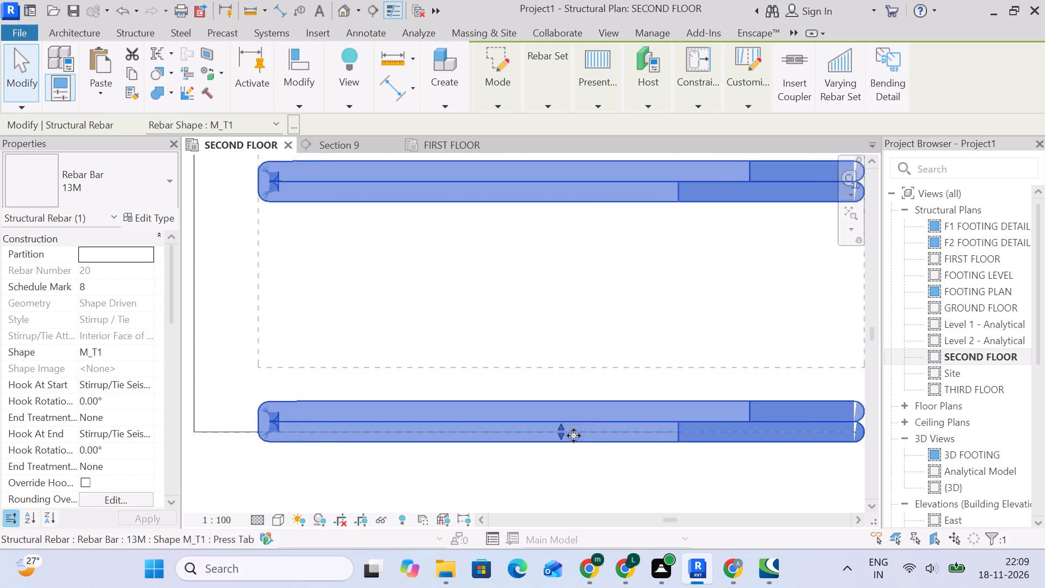
pyautogui.moveTo(562, 437); pyautogui.dragTo(562, 364)
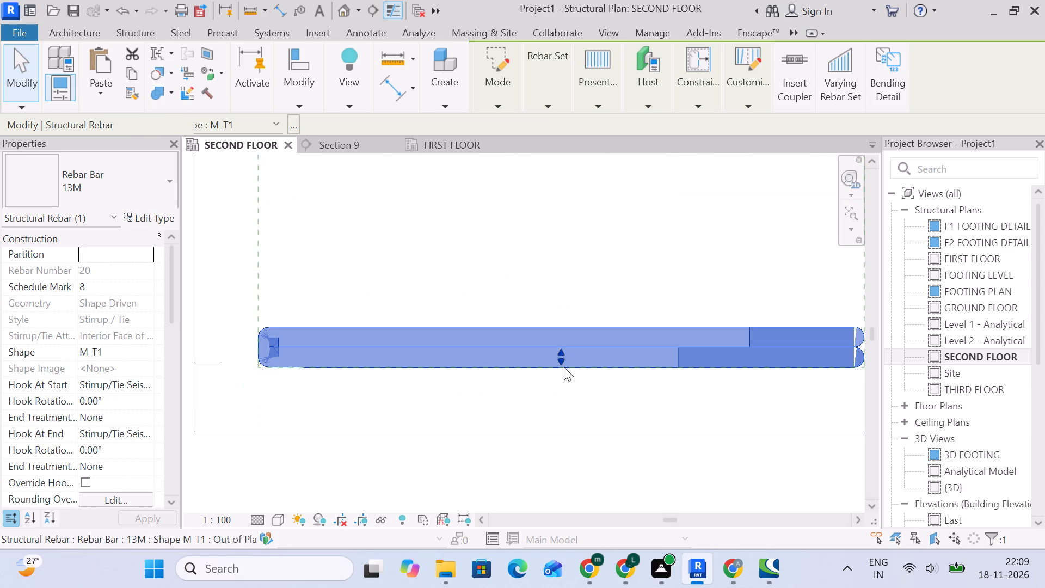
pyautogui.scroll(-12, 583, 405)
pyautogui.click(829, 432)
# Pick the lowest row of 36M bars in the grid A beam in Section 9 and stretch it in plan to the last stirrup beyond grid 1.
pyautogui.scroll(-6, 816, 433)
pyautogui.moveTo(809, 430); pyautogui.dragTo(541, 352, button='middle')
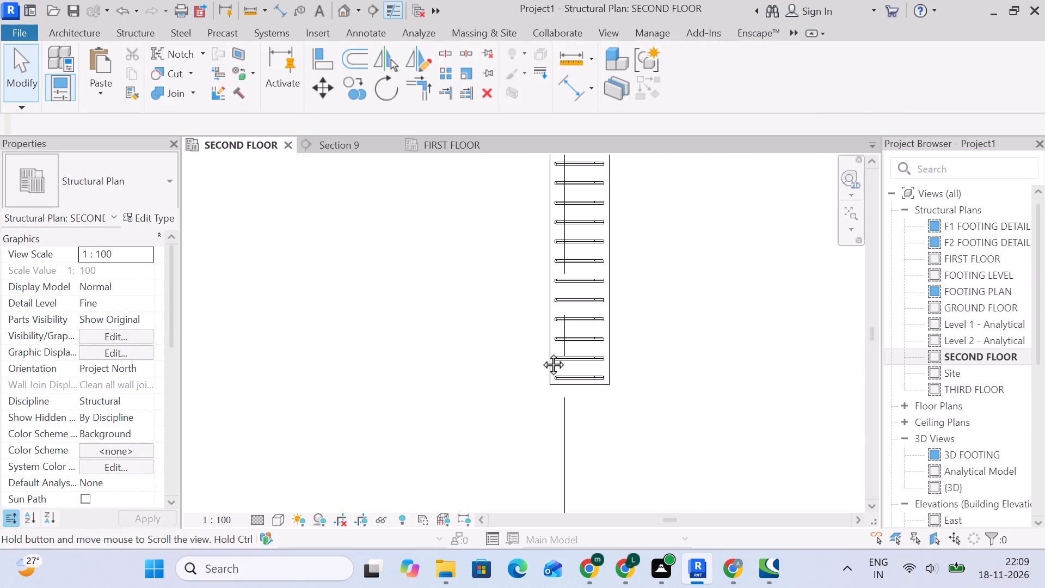
pyautogui.moveTo(541, 352); pyautogui.dragTo(505, 336, button='middle')
pyautogui.scroll(-6, 506, 333)
pyautogui.moveTo(514, 365); pyautogui.dragTo(505, 442, button='middle')
pyautogui.click(334, 146)
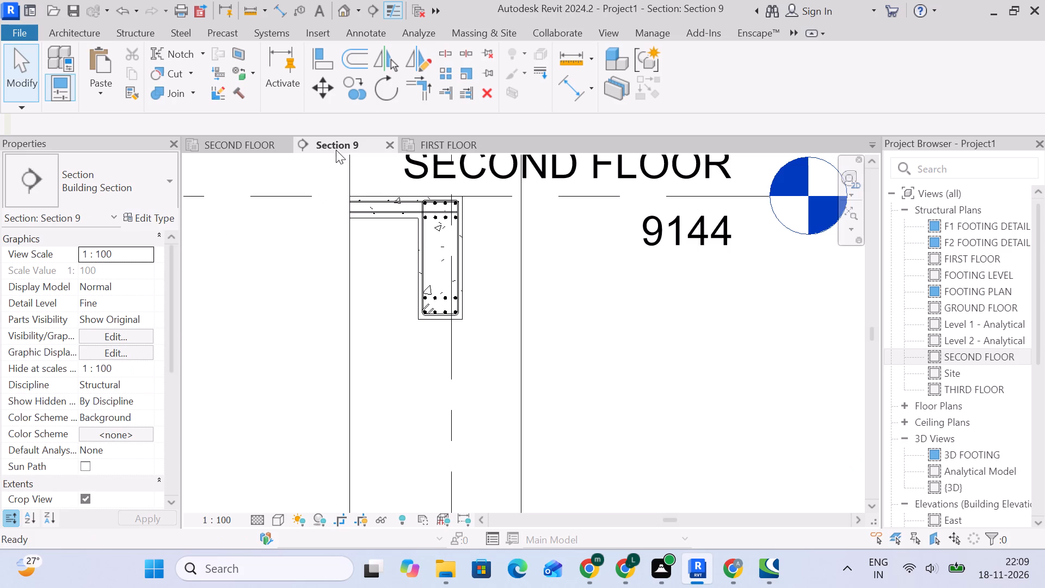
pyautogui.scroll(16, 443, 307)
pyautogui.click(446, 318)
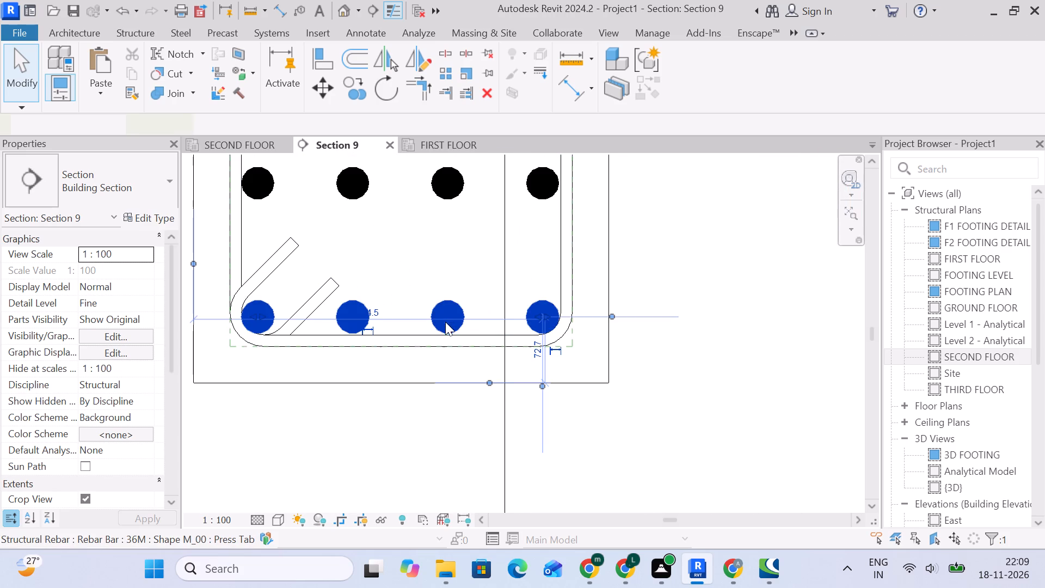
pyautogui.click(252, 138)
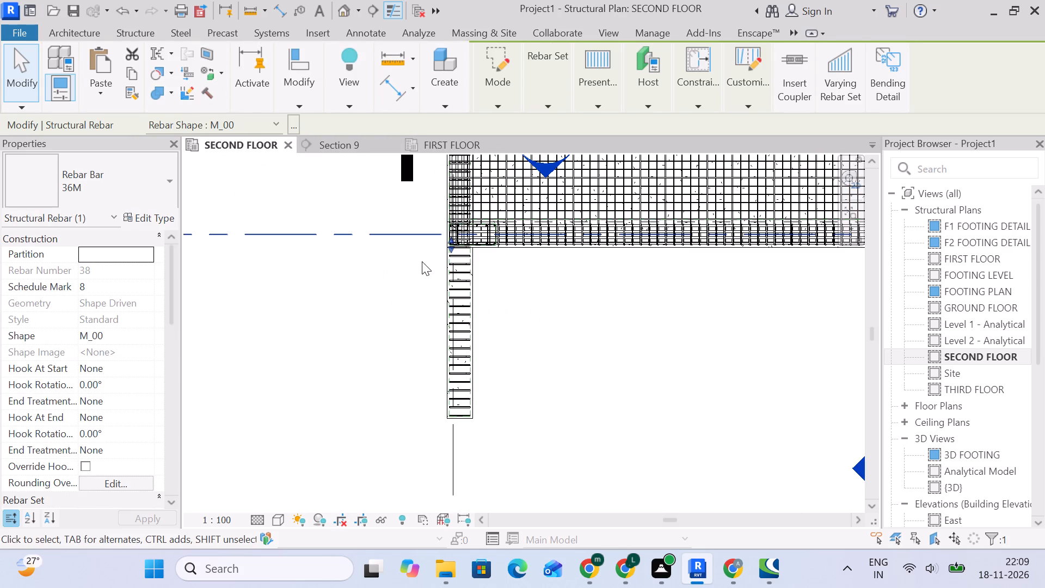
pyautogui.moveTo(451, 246); pyautogui.dragTo(448, 396)
pyautogui.scroll(6, 450, 413)
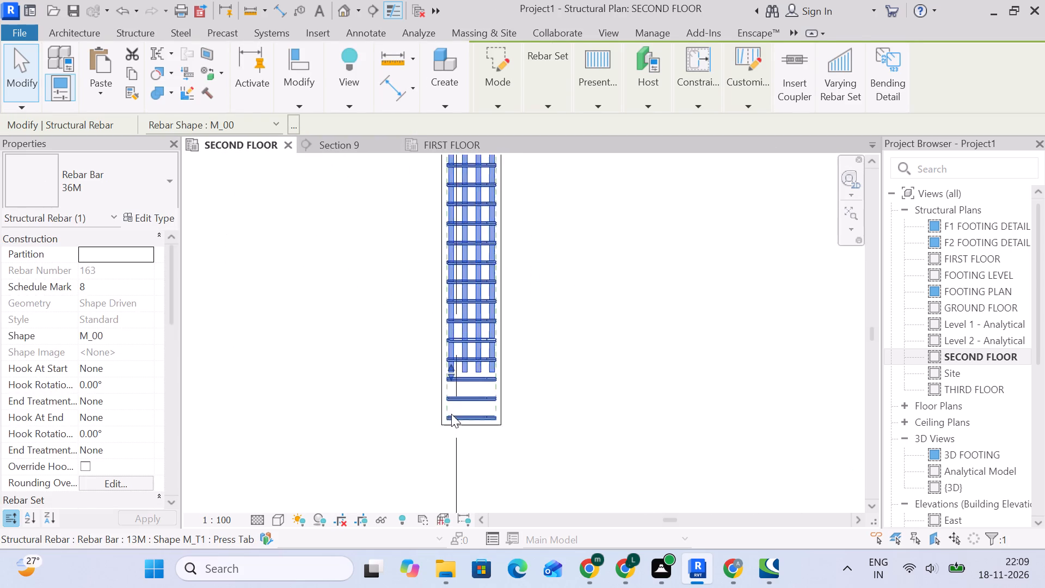
pyautogui.scroll(5, 451, 414)
pyautogui.moveTo(483, 437); pyautogui.dragTo(477, 360, button='middle')
pyautogui.scroll(2, 476, 357)
pyautogui.moveTo(442, 237); pyautogui.dragTo(440, 311)
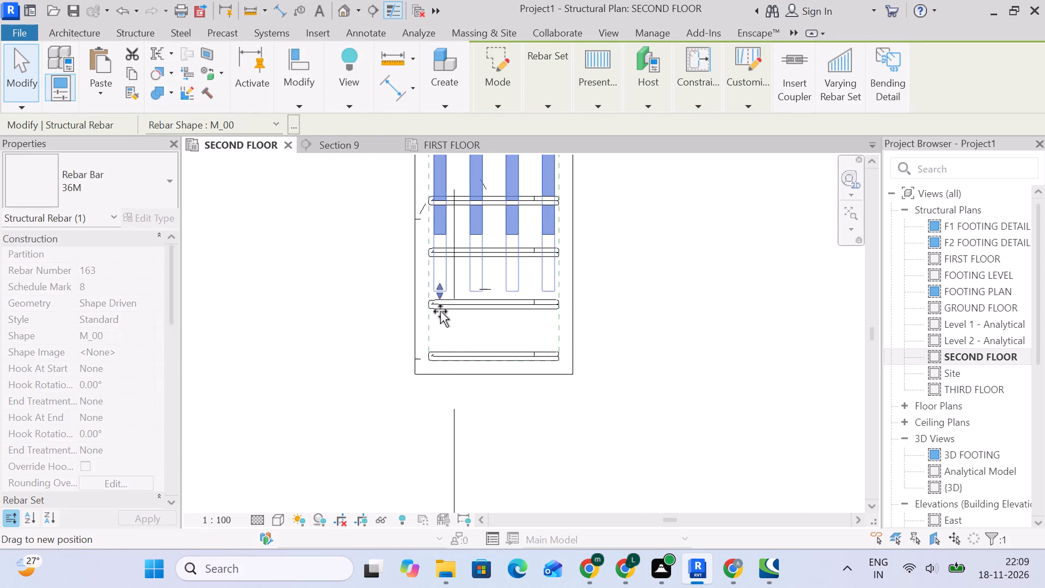
pyautogui.moveTo(440, 311); pyautogui.dragTo(442, 359)
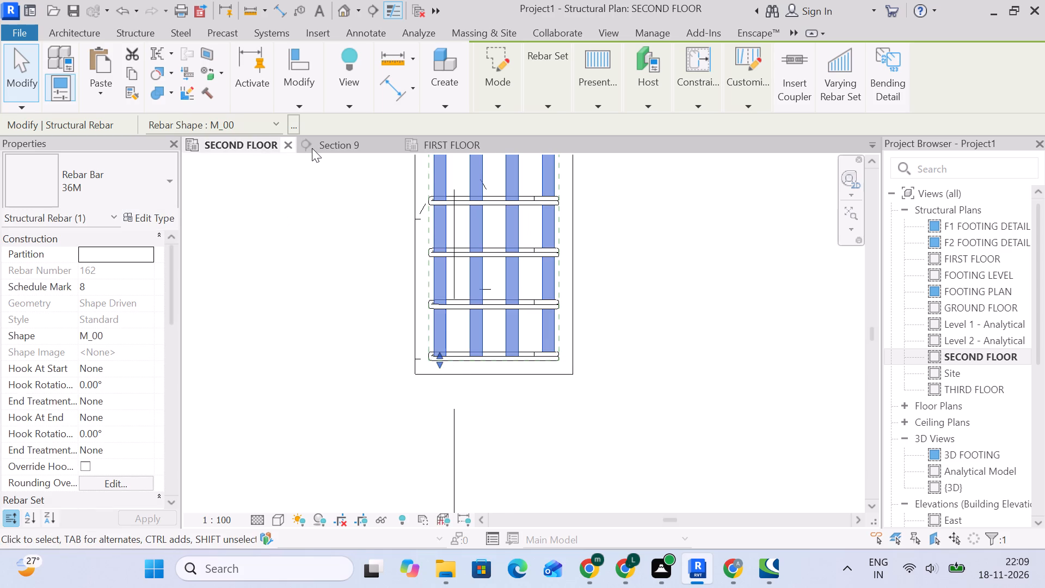
# Pick the second-lowest row of 36M bars in the grid A beam and stretch it in plan to the last stirrup beyond grid 1.
pyautogui.click(312, 148)
pyautogui.click(445, 191)
pyautogui.click(241, 145)
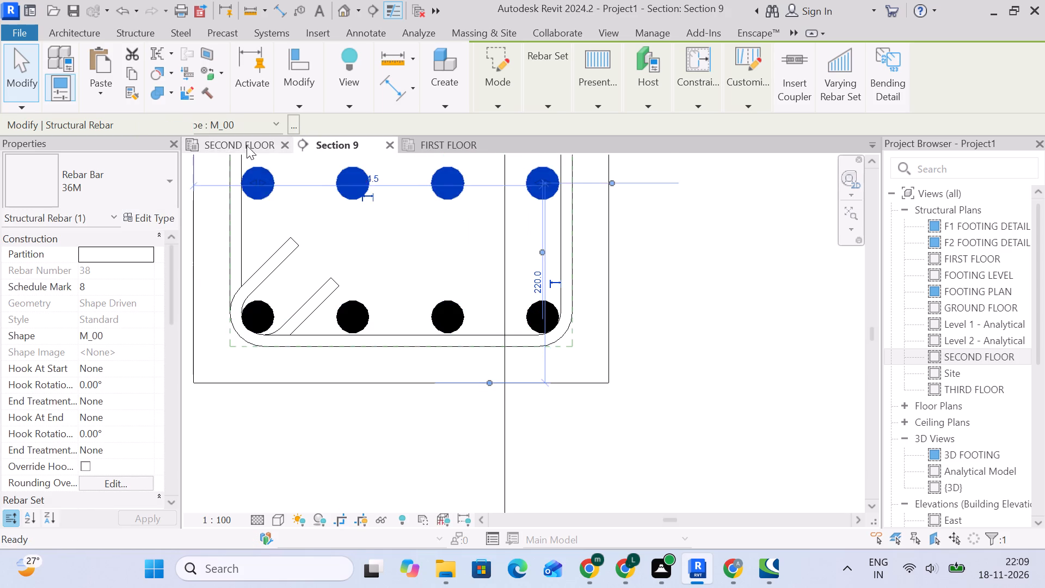
pyautogui.scroll(-4, 460, 210)
pyautogui.moveTo(460, 226); pyautogui.dragTo(480, 364, button='middle')
pyautogui.scroll(-6, 494, 340)
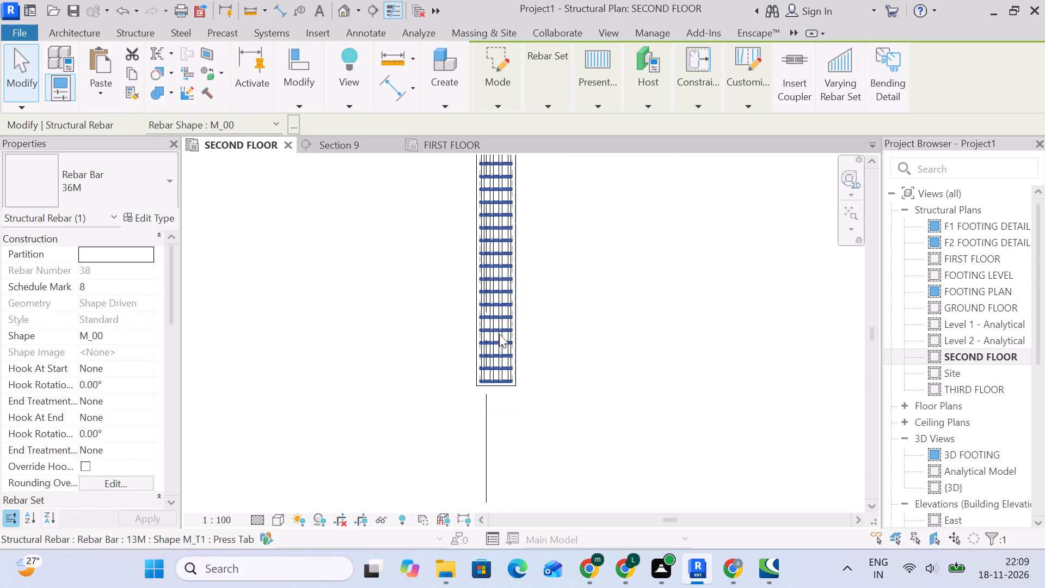
pyautogui.scroll(-5, 507, 324)
pyautogui.scroll(4, 503, 294)
pyautogui.moveTo(494, 203); pyautogui.dragTo(494, 383)
pyautogui.scroll(10, 495, 410)
pyautogui.moveTo(491, 346); pyautogui.dragTo(491, 344, button='middle')
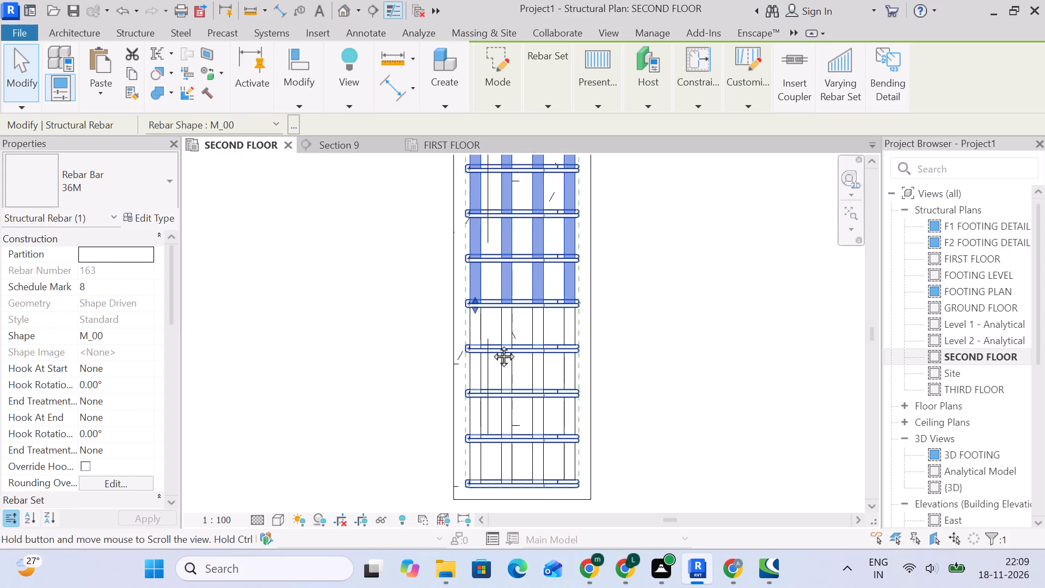
pyautogui.moveTo(491, 344); pyautogui.dragTo(492, 293, button='middle')
pyautogui.moveTo(481, 250); pyautogui.dragTo(497, 414)
pyautogui.scroll(2, 483, 455)
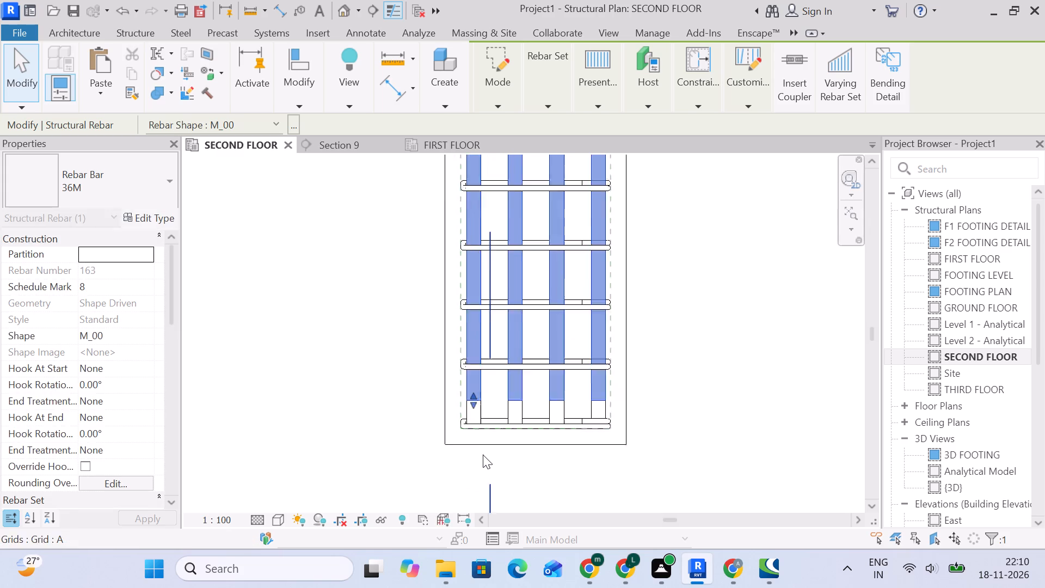
pyautogui.scroll(8, 483, 455)
pyautogui.moveTo(481, 376); pyautogui.dragTo(365, 344, button='middle')
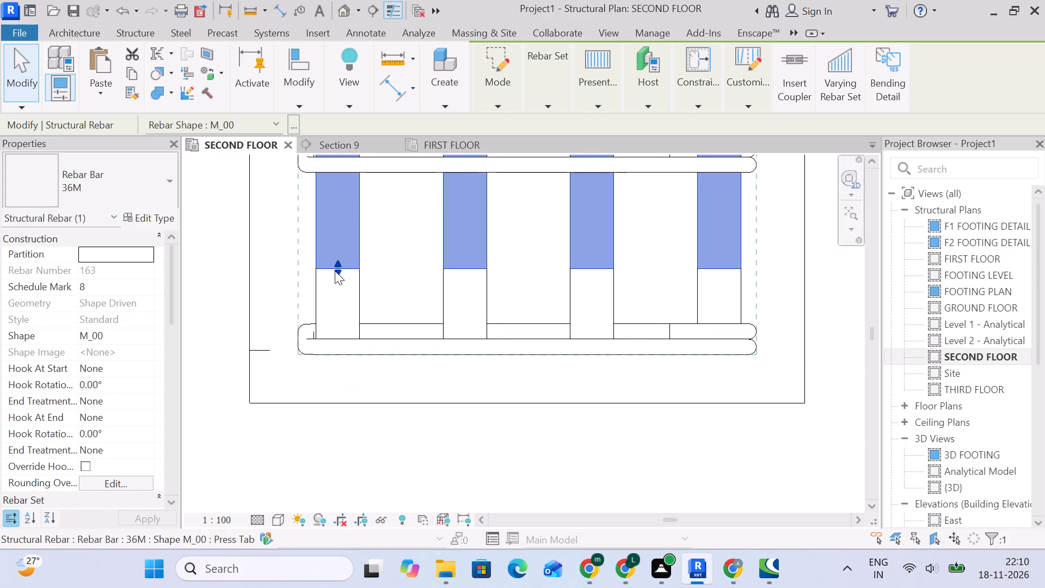
pyautogui.moveTo(335, 268); pyautogui.dragTo(336, 348)
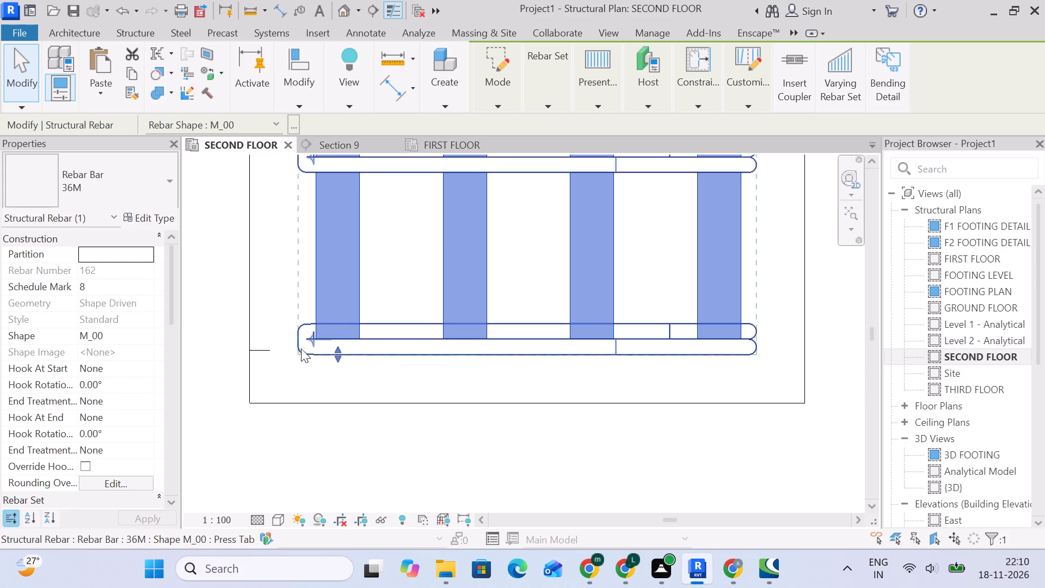
pyautogui.scroll(-9, 305, 350)
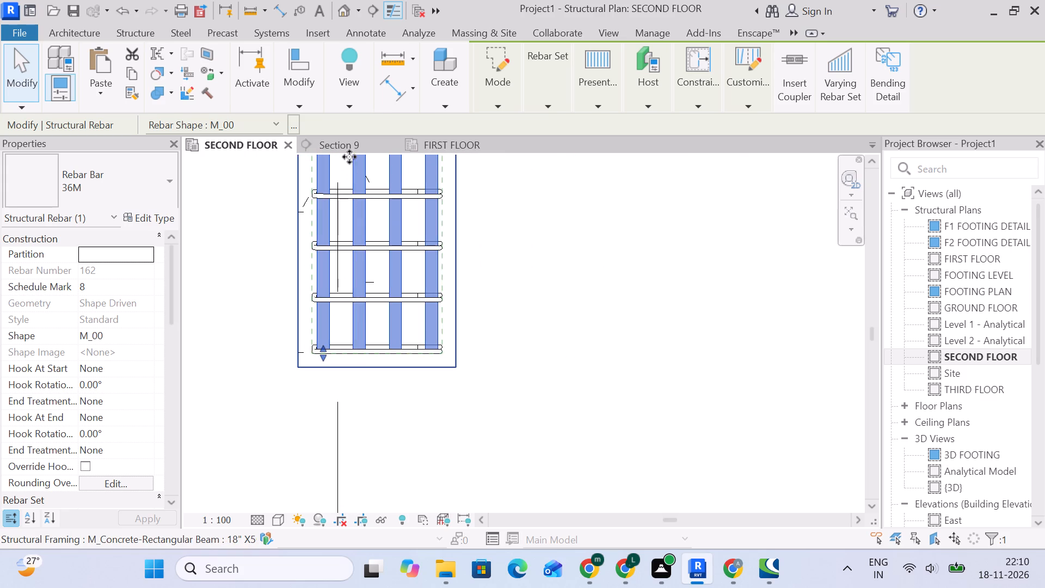
# Pick the second row of 36M bars from the beam's top in Section 9 and stretch it in plan to the last stirrup beyond grid 1.
pyautogui.click(349, 150)
pyautogui.scroll(-5, 402, 251)
pyautogui.moveTo(423, 317); pyautogui.dragTo(462, 492, button='middle')
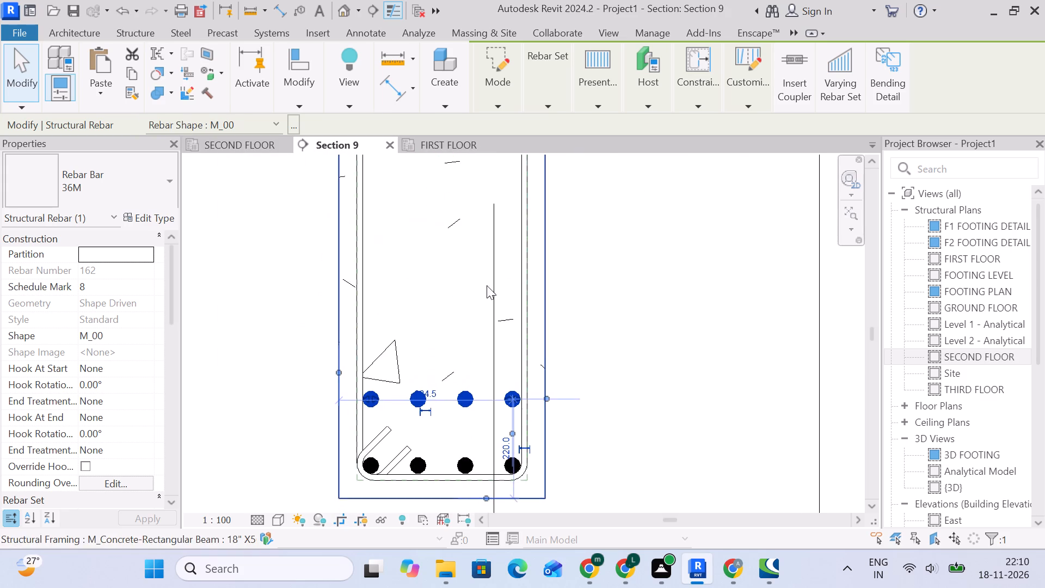
pyautogui.moveTo(495, 220); pyautogui.dragTo(463, 553, button='middle')
pyautogui.scroll(5, 407, 385)
pyautogui.click(380, 345)
pyautogui.scroll(-7, 383, 346)
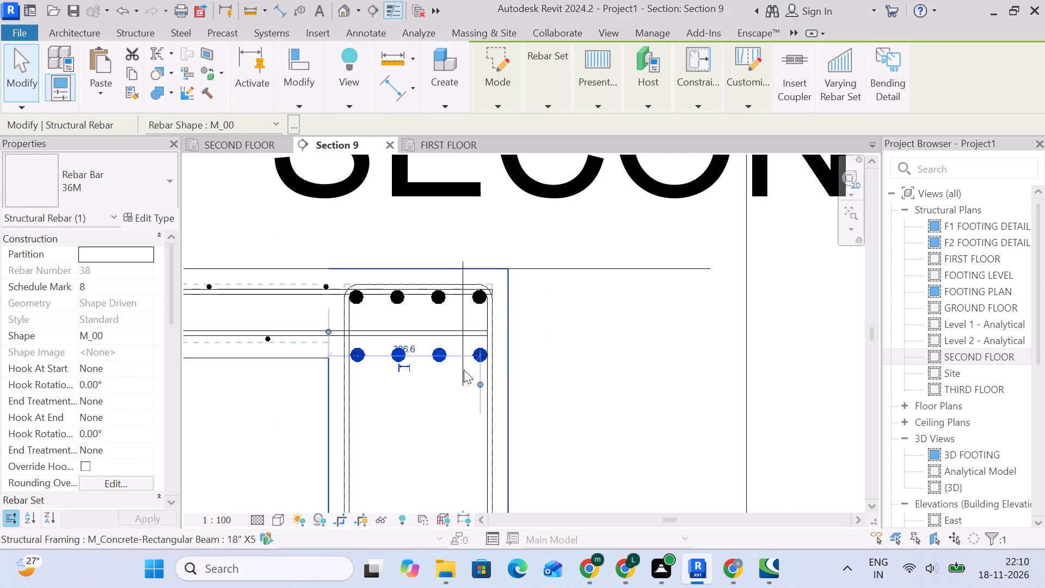
pyautogui.scroll(-3, 464, 370)
pyautogui.moveTo(533, 395); pyautogui.dragTo(493, 242, button='middle')
pyautogui.click(242, 146)
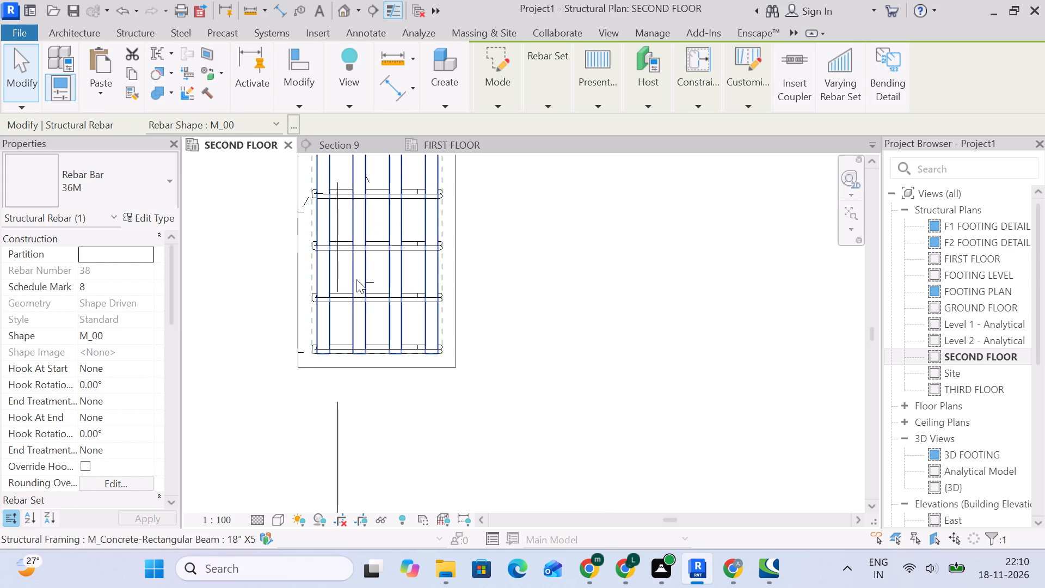
pyautogui.scroll(-10, 361, 289)
pyautogui.moveTo(456, 228); pyautogui.dragTo(465, 390, button='middle')
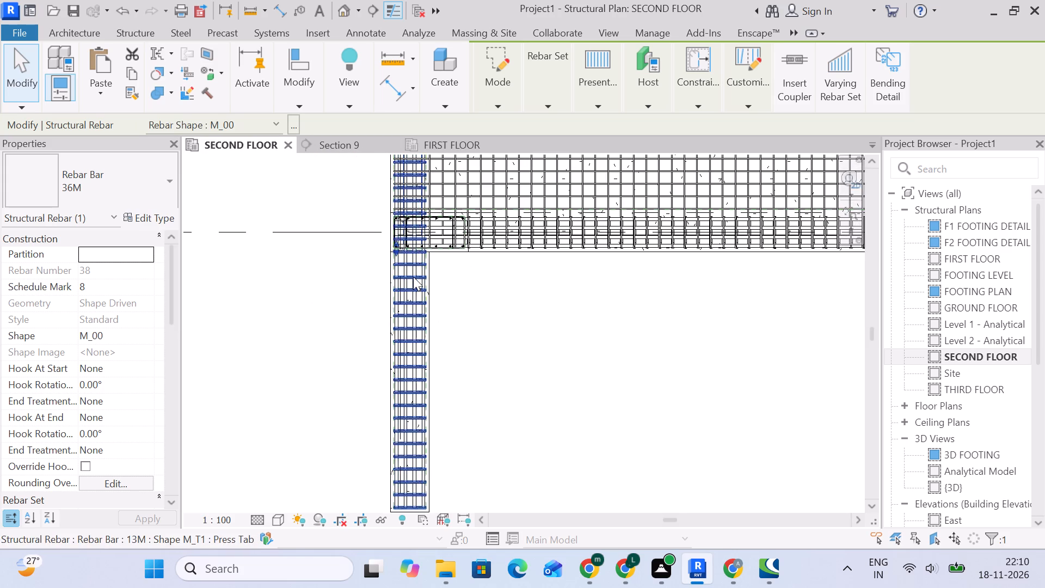
pyautogui.moveTo(414, 277); pyautogui.dragTo(433, 216, button='middle')
pyautogui.moveTo(419, 190); pyautogui.dragTo(419, 252)
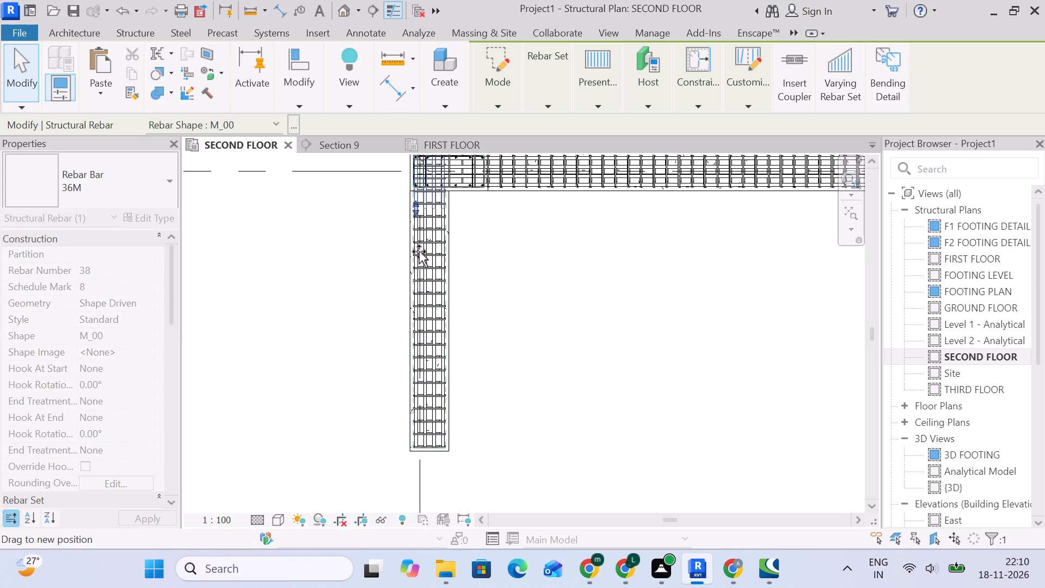
pyautogui.moveTo(419, 252); pyautogui.dragTo(419, 406)
pyautogui.scroll(9, 419, 451)
pyautogui.moveTo(617, 458); pyautogui.dragTo(657, 364, button='middle')
pyautogui.scroll(3, 396, 247)
pyautogui.moveTo(432, 250); pyautogui.dragTo(447, 450)
pyautogui.scroll(5, 443, 470)
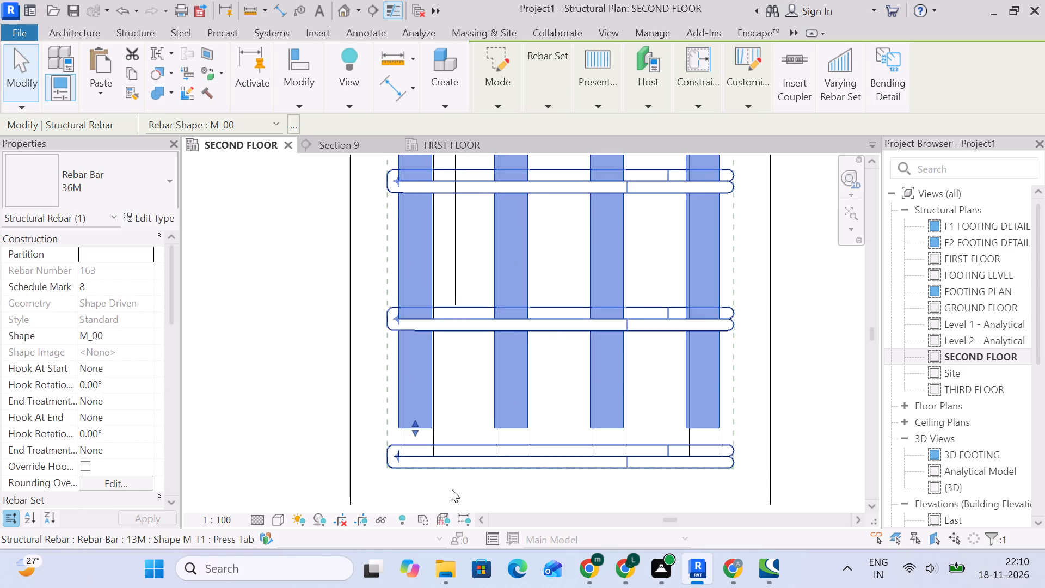
pyautogui.scroll(1, 451, 488)
pyautogui.moveTo(451, 488); pyautogui.dragTo(432, 353, button='middle')
pyautogui.scroll(3, 432, 354)
pyautogui.moveTo(372, 256); pyautogui.dragTo(374, 313)
pyautogui.scroll(-12, 383, 309)
pyautogui.click(590, 302)
pyautogui.scroll(-4, 570, 293)
pyautogui.moveTo(570, 295); pyautogui.dragTo(508, 290, button='middle')
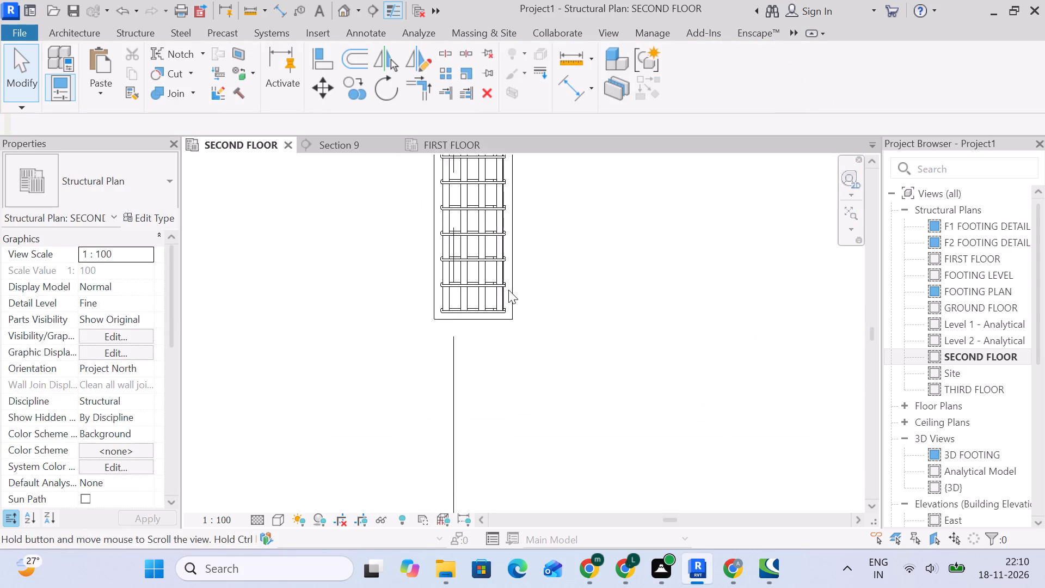
pyautogui.moveTo(508, 290); pyautogui.dragTo(530, 299, button='middle')
# Pick the topmost row of 36M bars in the grid A beam in Section 9 and stretch it in plan to the last stirrup beyond grid 1.
pyautogui.click(339, 143)
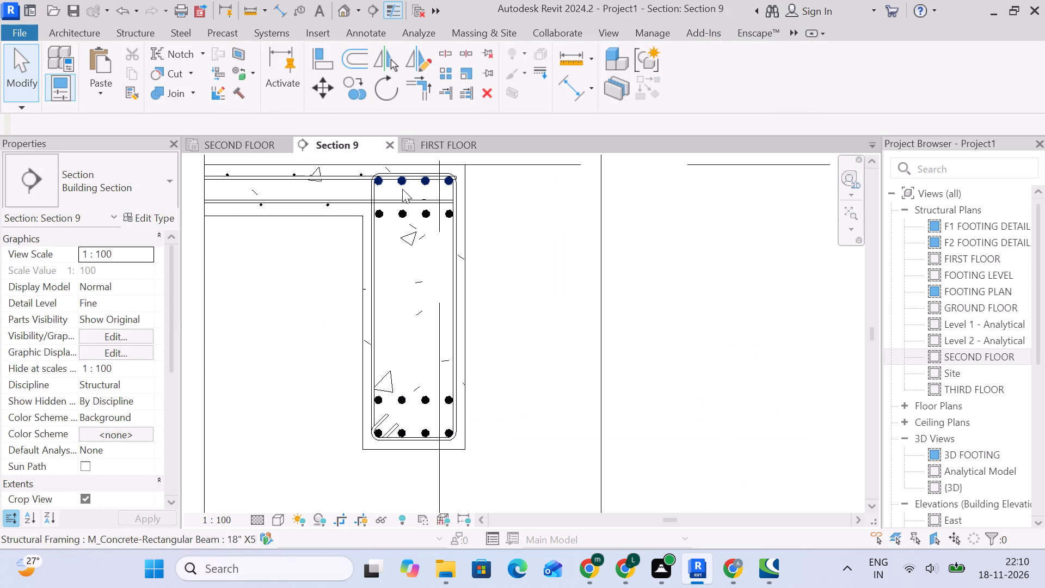
pyautogui.scroll(5, 402, 189)
pyautogui.click(403, 177)
pyautogui.click(248, 143)
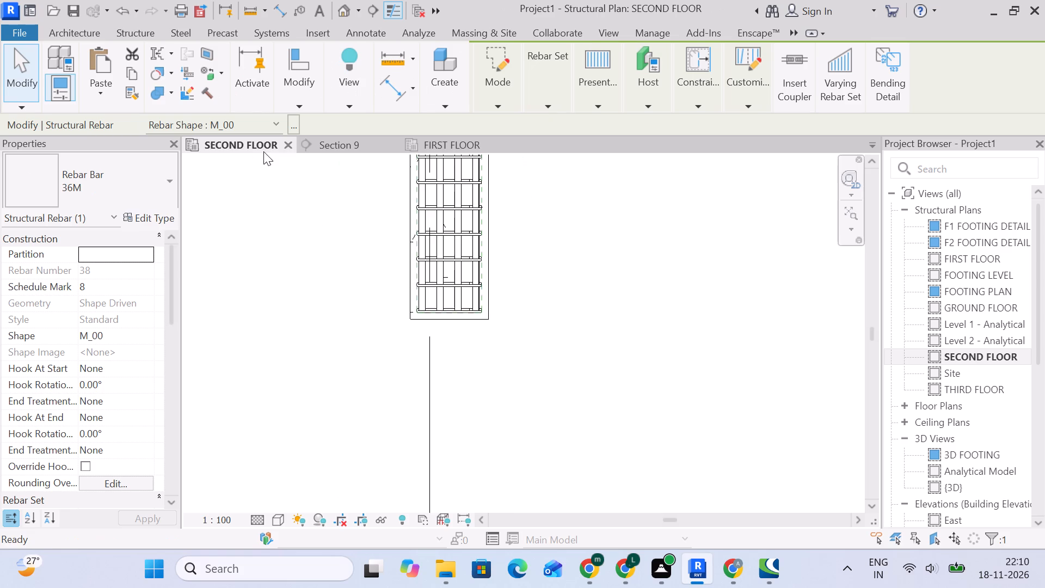
pyautogui.scroll(-5, 464, 260)
pyautogui.scroll(-5, 511, 297)
pyautogui.moveTo(509, 298); pyautogui.dragTo(485, 404, button='middle')
pyautogui.scroll(4, 443, 283)
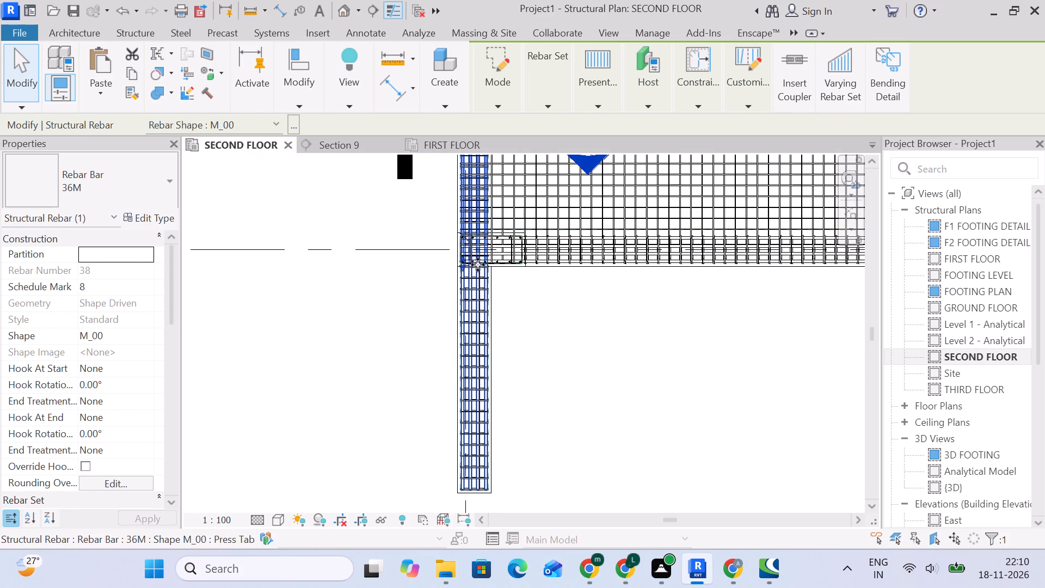
pyautogui.moveTo(465, 265); pyautogui.dragTo(459, 444)
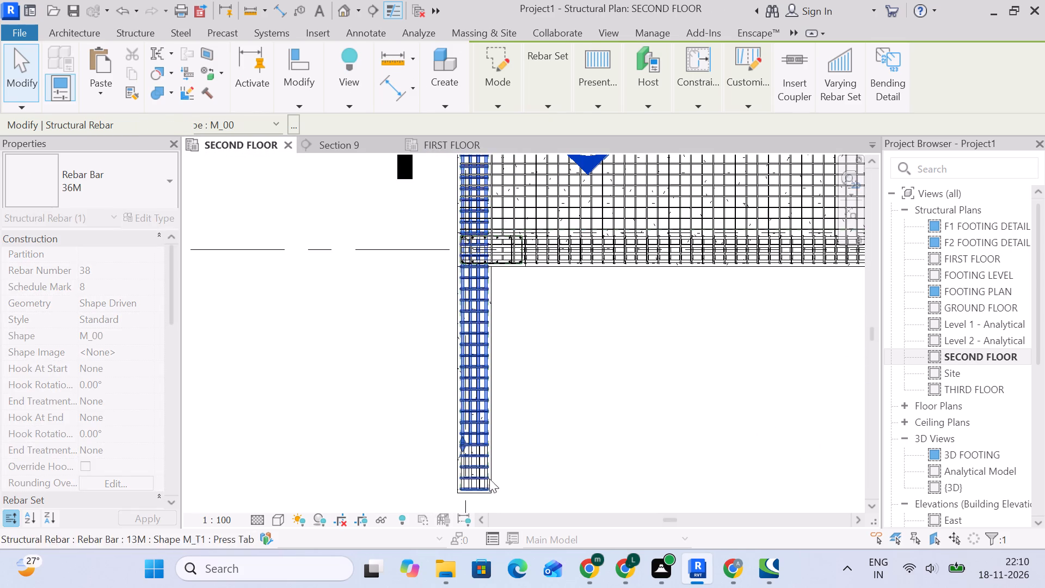
pyautogui.moveTo(502, 486); pyautogui.dragTo(470, 330, button='middle')
pyautogui.scroll(5, 471, 333)
pyautogui.scroll(5, 347, 264)
pyautogui.moveTo(483, 274); pyautogui.dragTo(465, 246, button='middle')
pyautogui.scroll(1, 481, 270)
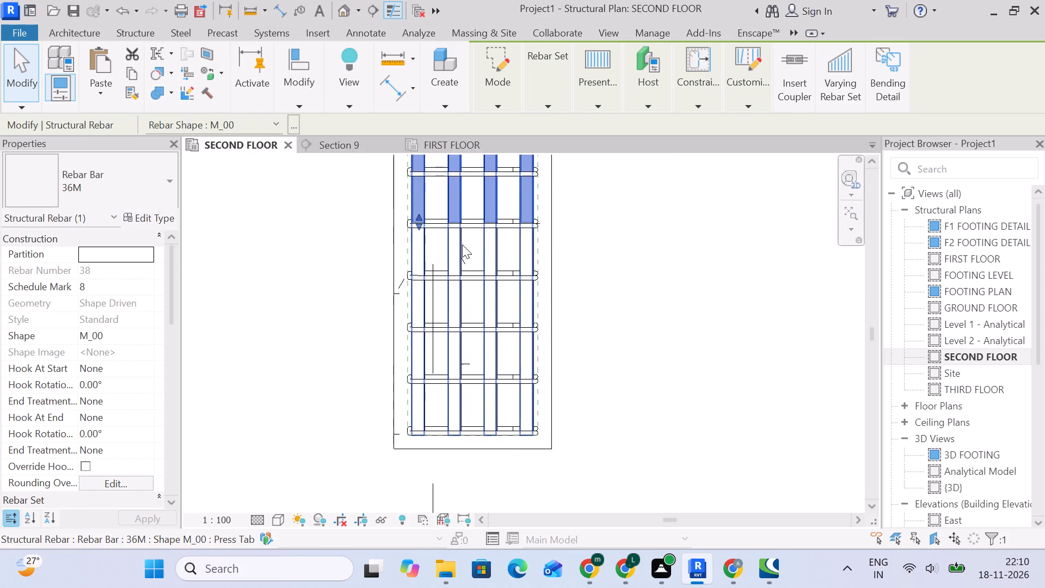
pyautogui.moveTo(421, 220); pyautogui.dragTo(417, 401)
pyautogui.scroll(3, 417, 437)
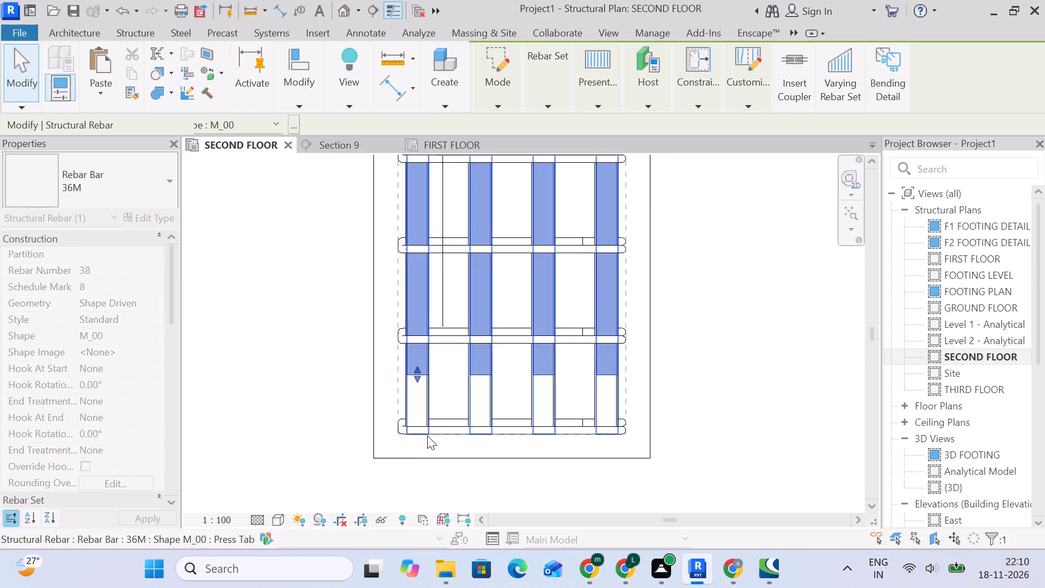
pyautogui.scroll(6, 427, 436)
pyautogui.moveTo(523, 457); pyautogui.dragTo(452, 401, button='middle')
pyautogui.moveTo(319, 254); pyautogui.dragTo(336, 356)
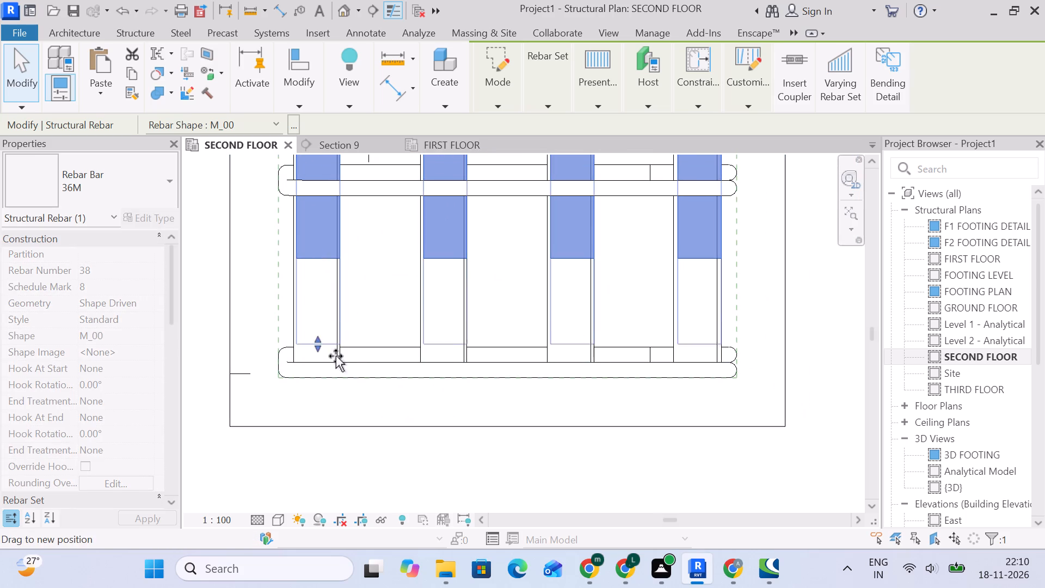
pyautogui.moveTo(336, 356); pyautogui.dragTo(336, 379)
pyautogui.scroll(-11, 348, 378)
pyautogui.click(583, 324)
# Examine the extended grid A beam's bars in Section 9 and the unextended slab bays beyond grid 1 in the SECOND FLOOR plan.
pyautogui.scroll(-9, 576, 324)
pyautogui.moveTo(578, 338); pyautogui.dragTo(550, 404, button='middle')
pyautogui.click(339, 139)
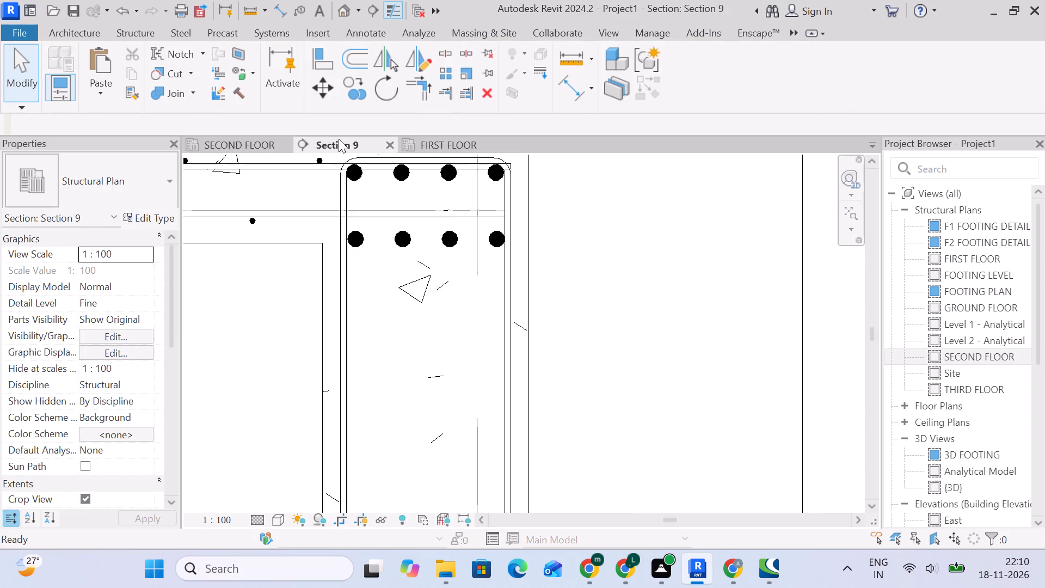
pyautogui.scroll(-11, 498, 264)
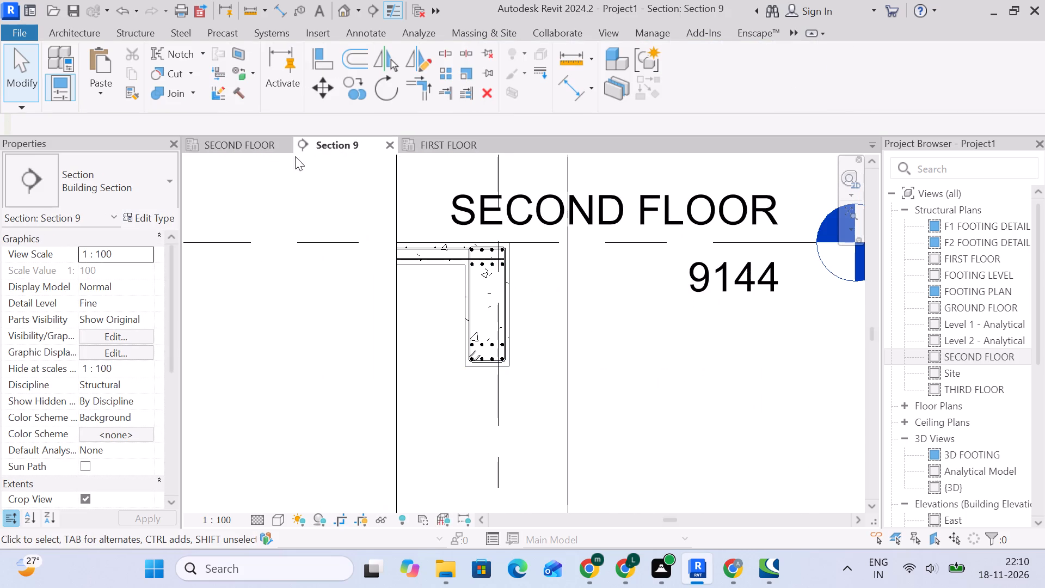
pyautogui.click(228, 149)
pyautogui.scroll(-5, 630, 344)
pyautogui.moveTo(628, 345); pyautogui.dragTo(342, 345, button='middle')
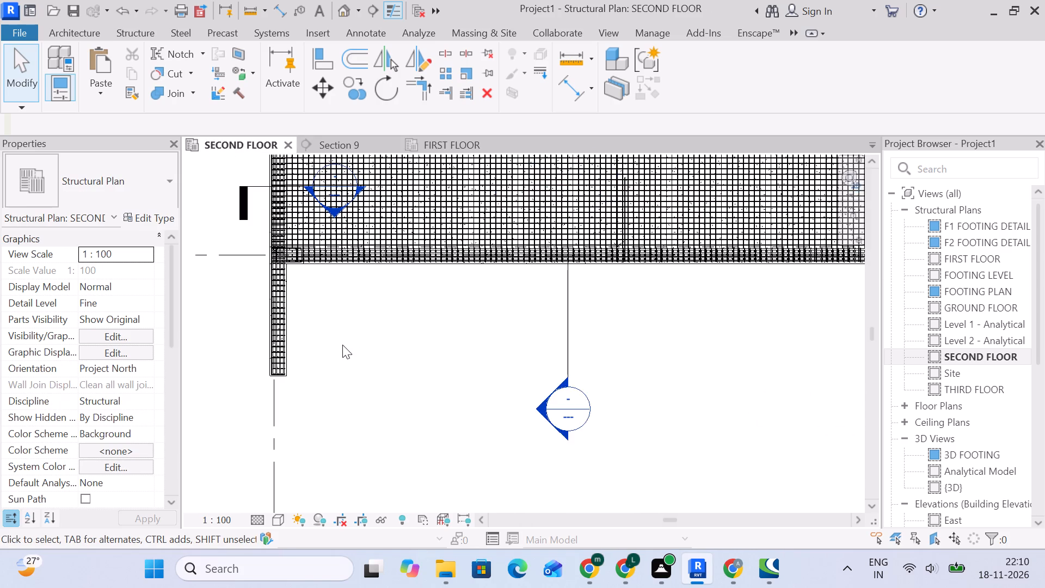
pyautogui.scroll(-6, 355, 350)
pyautogui.scroll(-3, 474, 354)
pyautogui.moveTo(471, 354); pyautogui.dragTo(374, 338, button='middle')
pyautogui.scroll(-2, 372, 338)
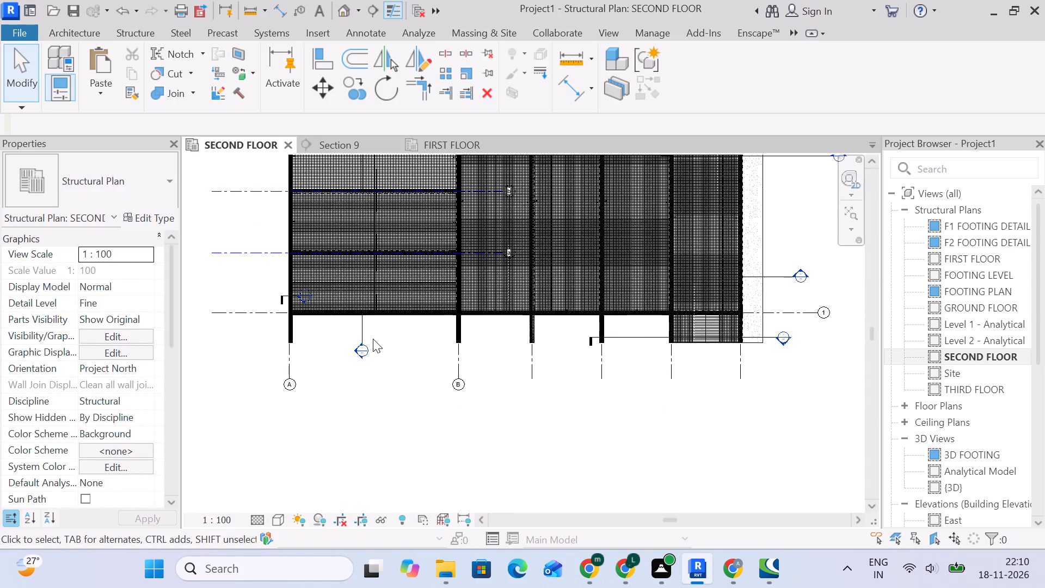
pyautogui.scroll(-2, 373, 339)
# Open the boundary sketch of the 9" foundation slab beside the end bay that already extends beyond grid 1.
pyautogui.scroll(8, 594, 342)
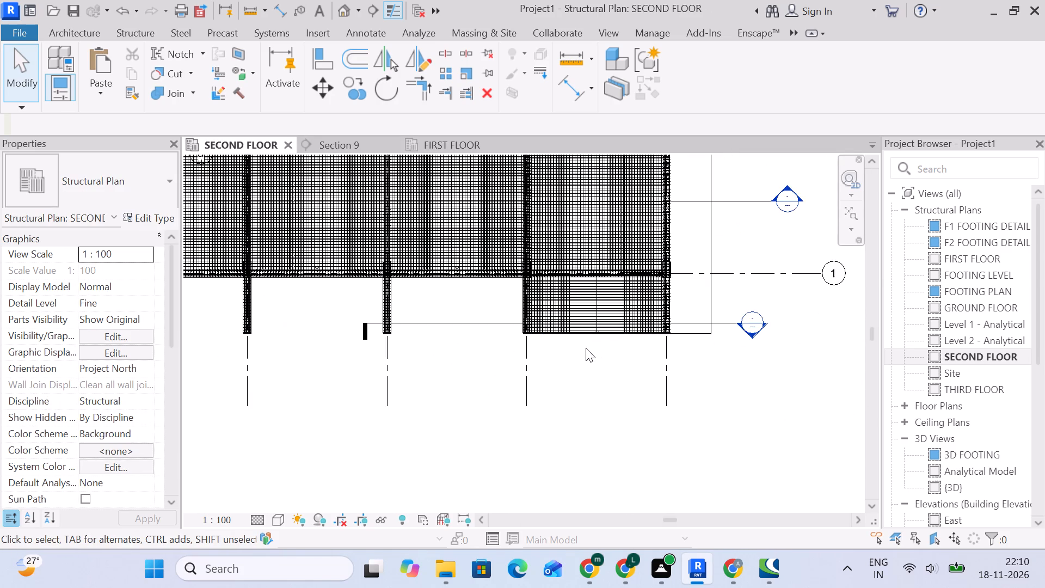
pyautogui.scroll(4, 586, 351)
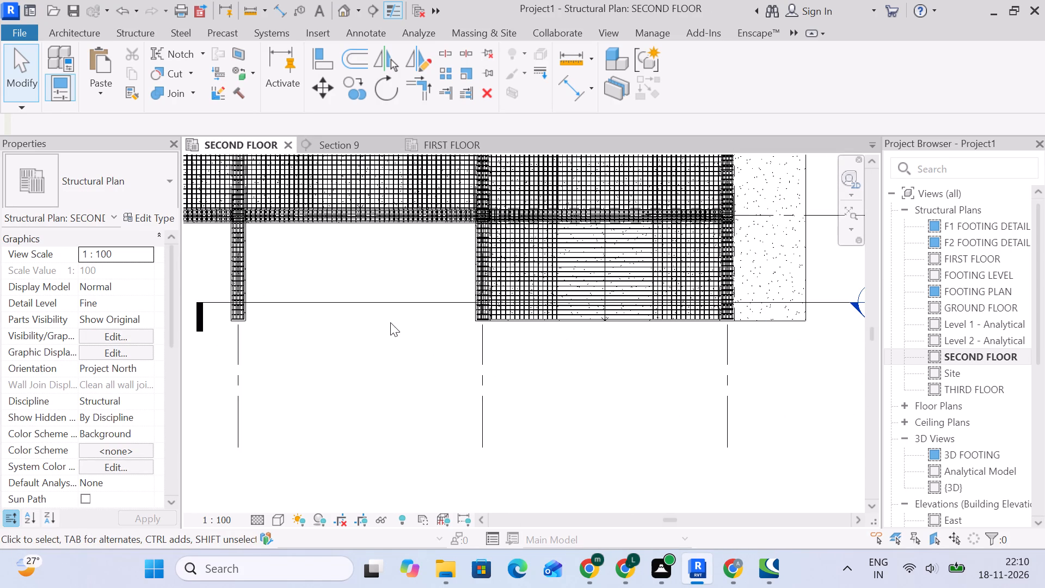
pyautogui.moveTo(391, 321); pyautogui.dragTo(557, 417, button='middle')
pyautogui.scroll(4, 515, 334)
pyautogui.scroll(11, 518, 278)
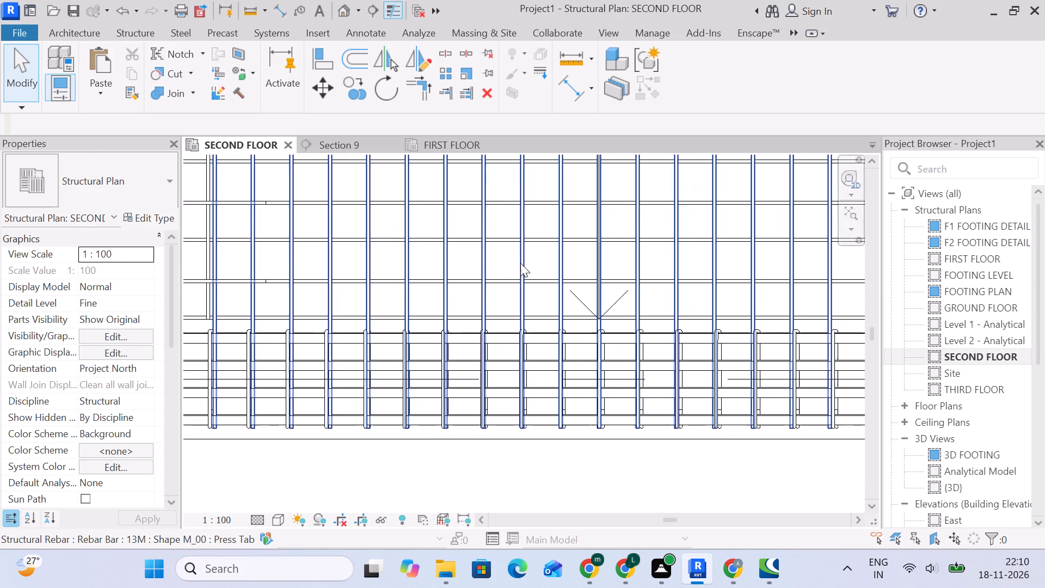
pyautogui.click(534, 266)
pyautogui.scroll(-15, 540, 271)
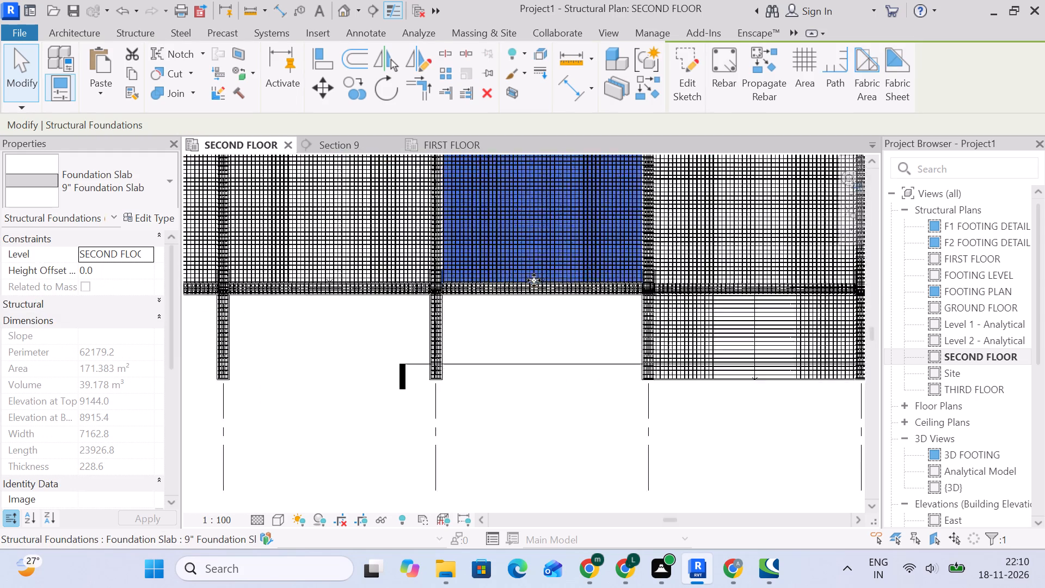
pyautogui.scroll(-17, 534, 280)
pyautogui.moveTo(538, 293); pyautogui.dragTo(521, 303, button='middle')
pyautogui.scroll(5, 521, 303)
pyautogui.scroll(2, 521, 252)
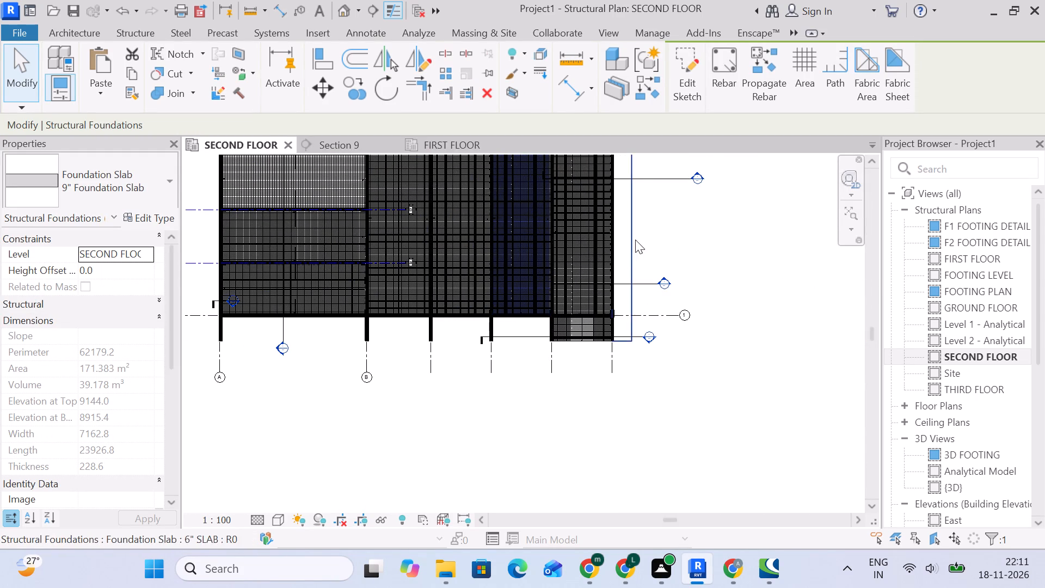
pyautogui.click(680, 69)
# Align the slab sketch's grid 1 edge with the end-bay slab's outer edge and finish the boundary.
pyautogui.scroll(6, 521, 319)
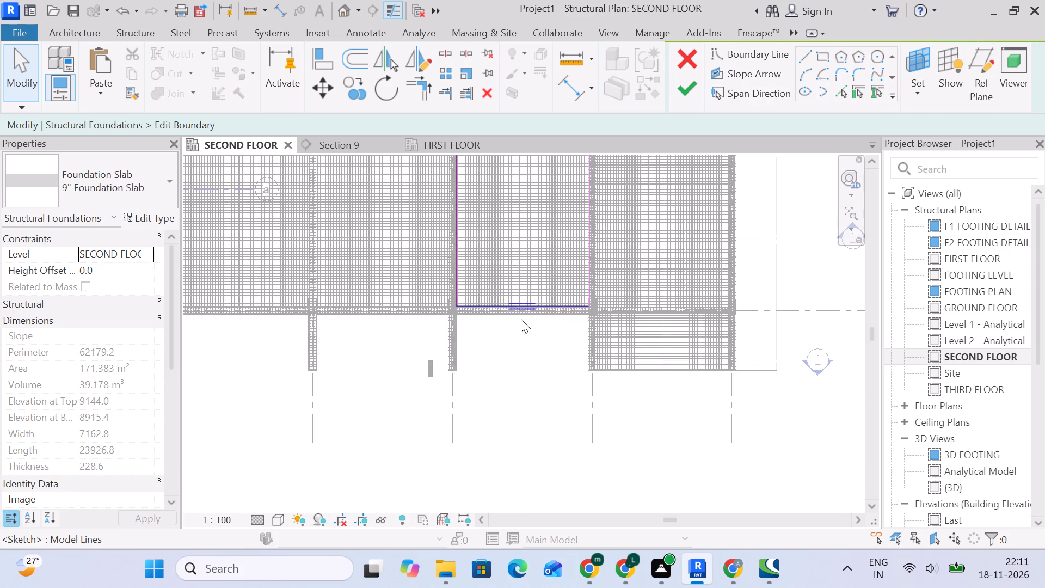
pyautogui.scroll(3, 527, 328)
pyautogui.moveTo(555, 352); pyautogui.dragTo(515, 279, button='middle')
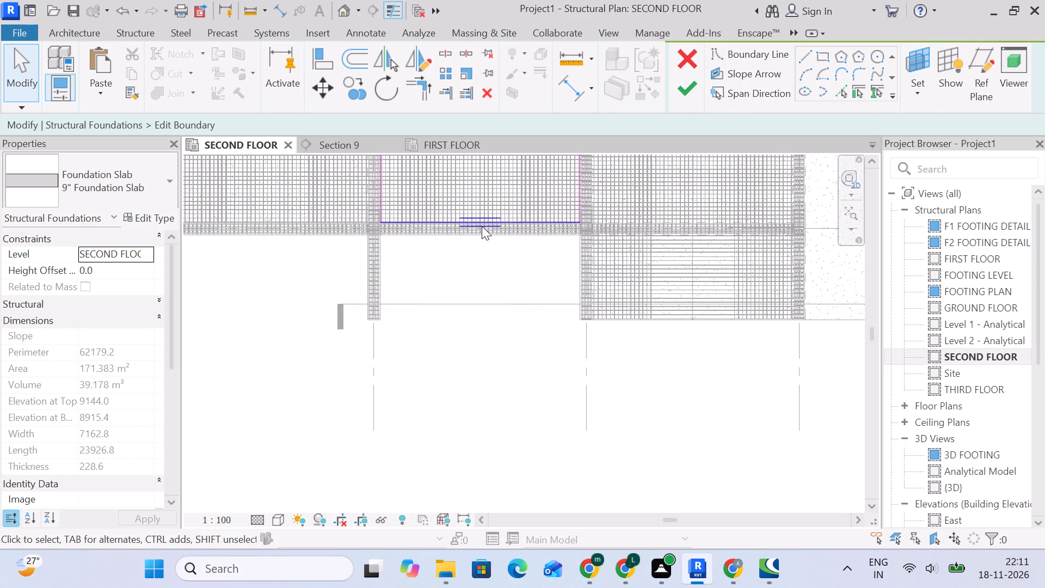
pyautogui.click(325, 62)
pyautogui.scroll(4, 676, 347)
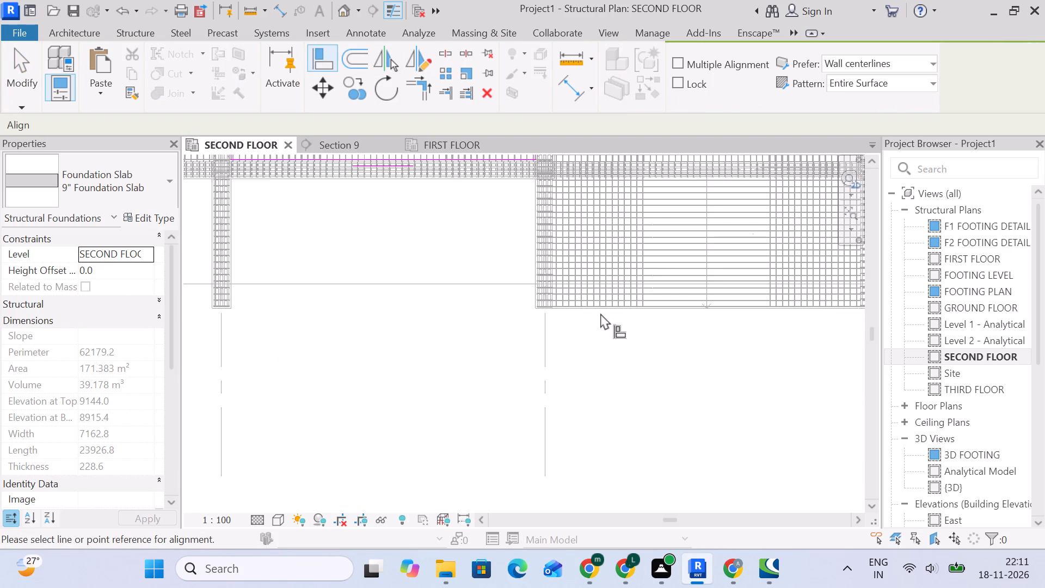
pyautogui.scroll(10, 598, 310)
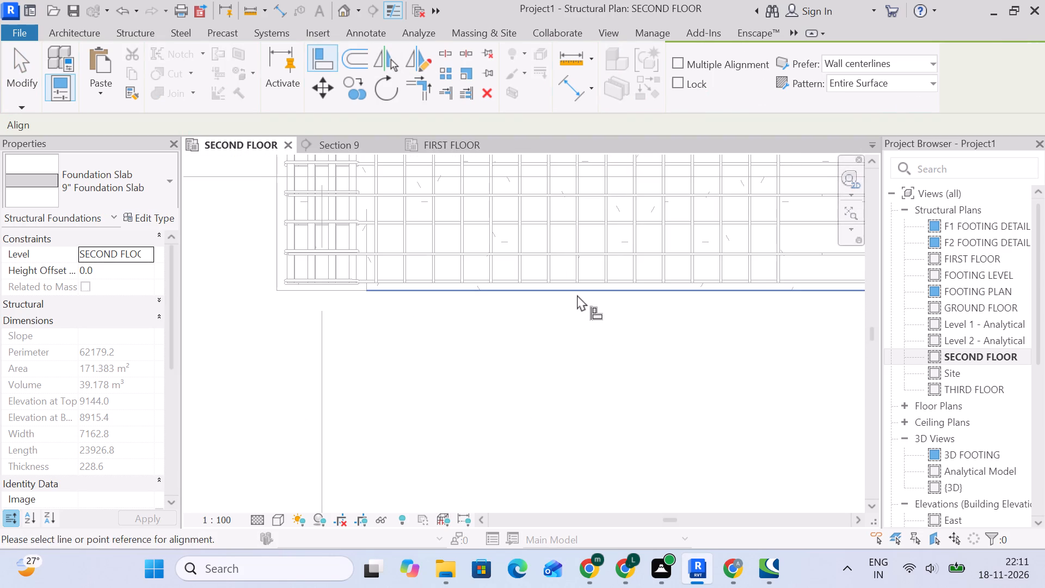
pyautogui.click(577, 295)
pyautogui.scroll(-17, 586, 315)
pyautogui.scroll(4, 528, 281)
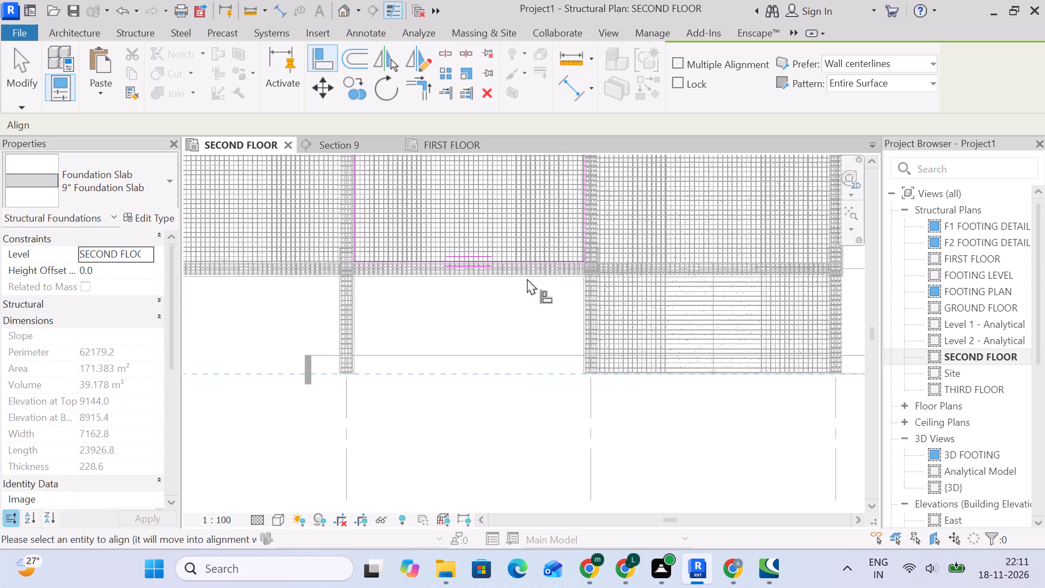
pyautogui.scroll(4, 513, 267)
pyautogui.click(525, 261)
pyautogui.scroll(-6, 520, 349)
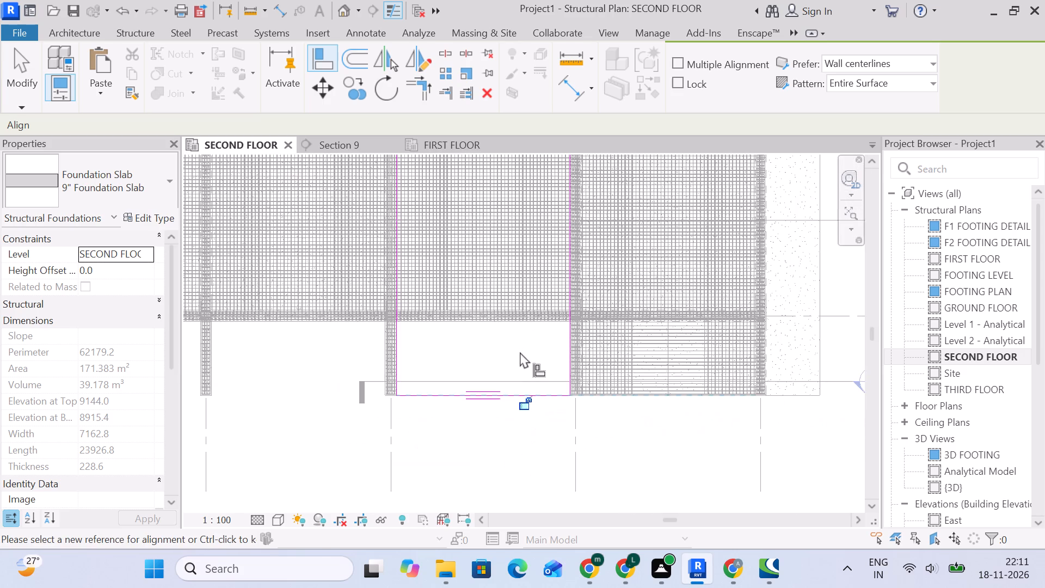
pyautogui.scroll(-5, 518, 352)
pyautogui.moveTo(515, 354); pyautogui.dragTo(619, 339, button='middle')
pyautogui.scroll(1, 642, 310)
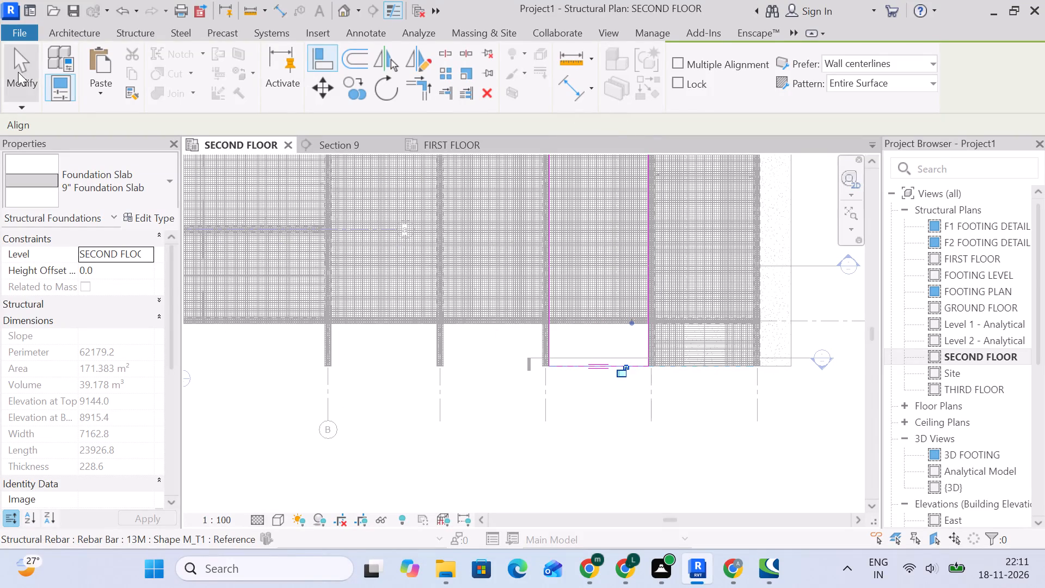
pyautogui.click(18, 72)
pyautogui.click(676, 83)
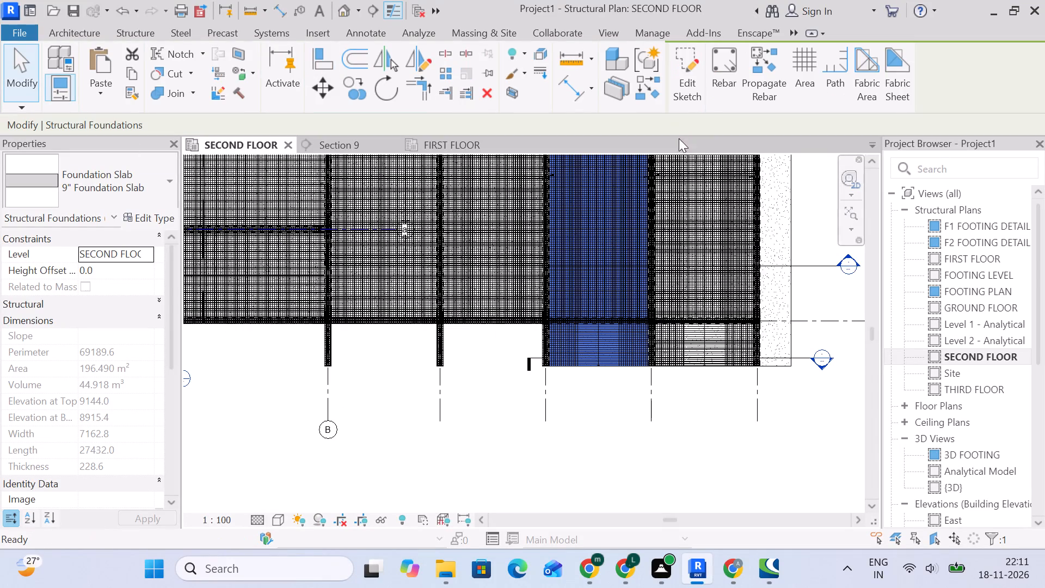
# Shift the short 13M M_00 bar set at the extended slab's free edge, on the end-bay side, inward to the cover line.
pyautogui.scroll(6, 584, 387)
pyautogui.scroll(6, 713, 363)
pyautogui.scroll(6, 651, 288)
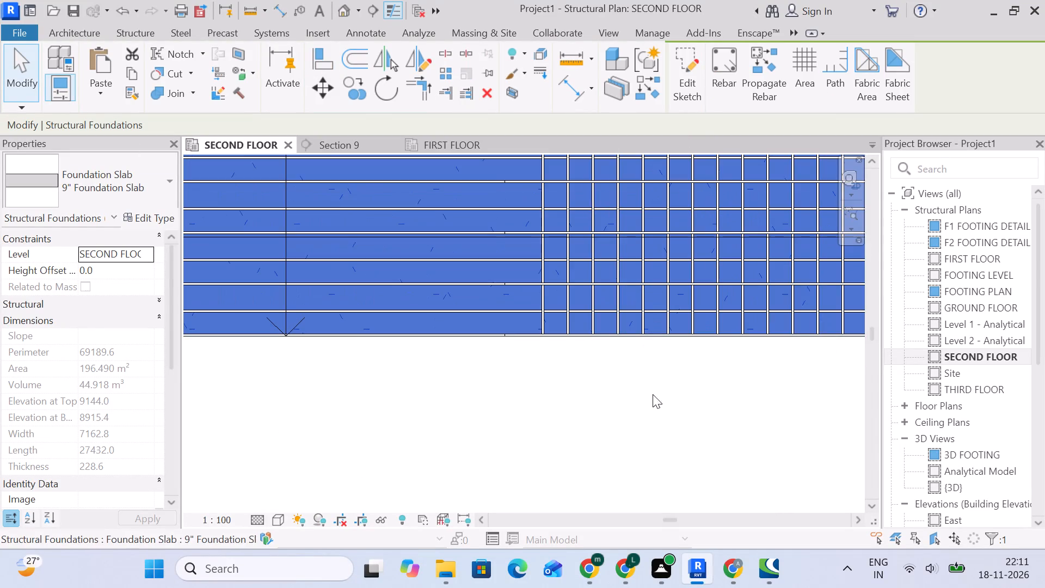
pyautogui.scroll(-3, 684, 401)
pyautogui.moveTo(681, 399); pyautogui.dragTo(468, 371, button='middle')
pyautogui.scroll(5, 467, 371)
pyautogui.click(467, 371)
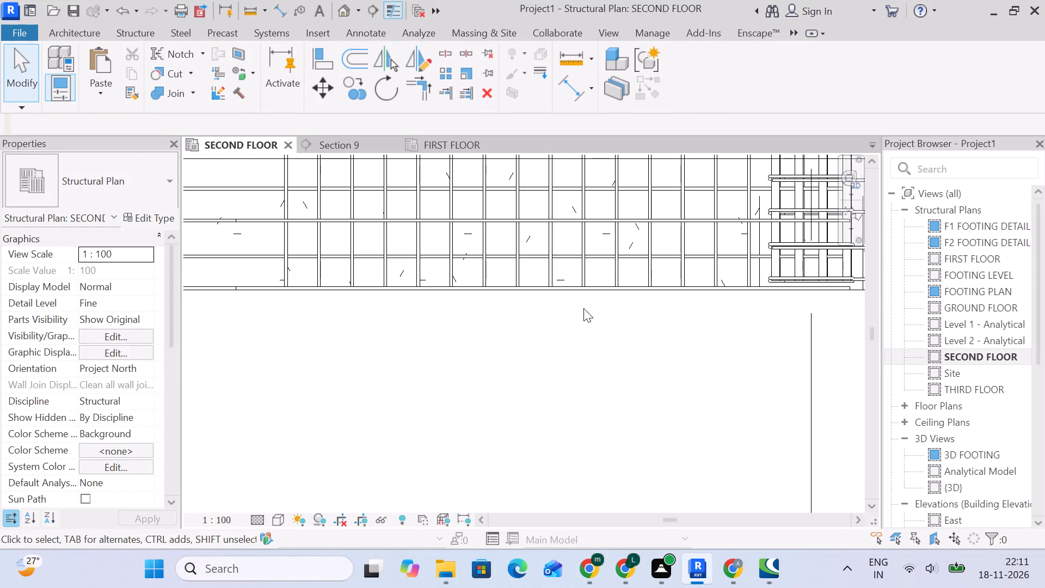
pyautogui.scroll(1, 597, 297)
pyautogui.click(597, 290)
pyautogui.moveTo(416, 315); pyautogui.dragTo(759, 344, button='middle')
pyautogui.scroll(-3, 721, 346)
pyautogui.moveTo(738, 354); pyautogui.dragTo(462, 347, button='middle')
pyautogui.scroll(3, 570, 341)
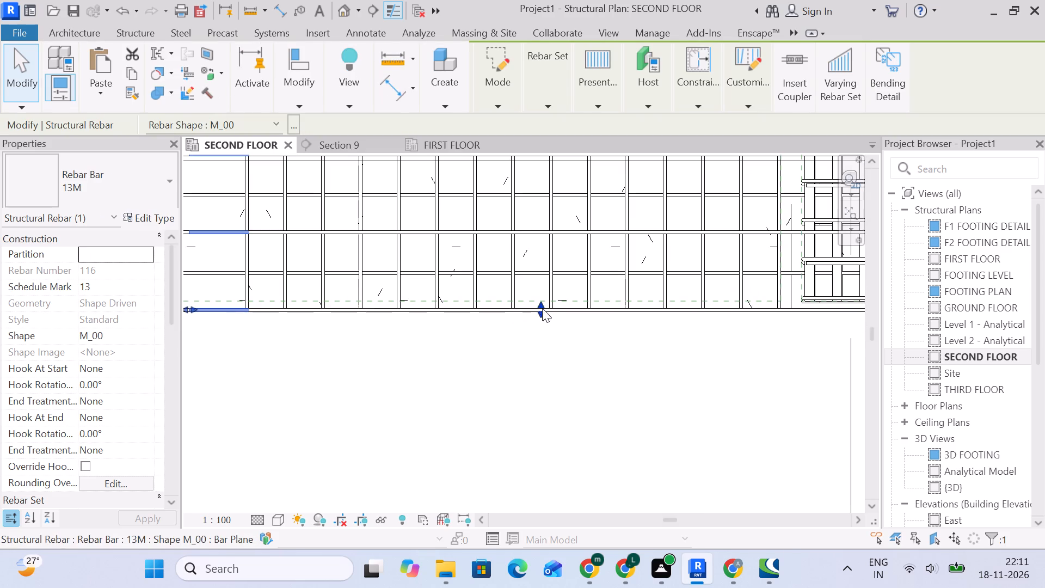
pyautogui.moveTo(543, 308); pyautogui.dragTo(543, 301)
pyautogui.click(558, 372)
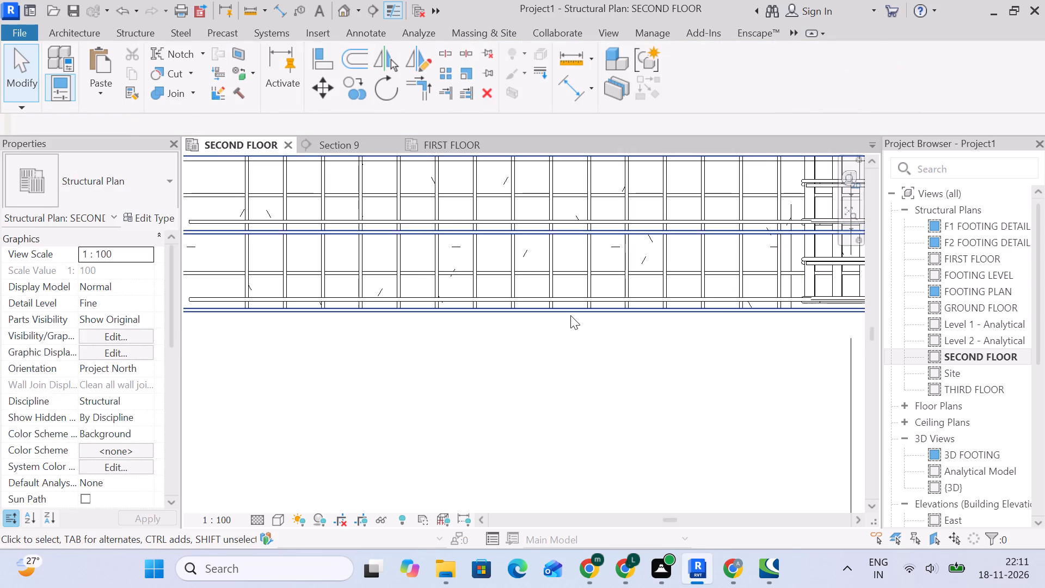
# Shift the full-span 13M Rebar Shape 4 set at the extended slab's free edge inward to the cover line.
pyautogui.click(571, 313)
pyautogui.scroll(-5, 560, 320)
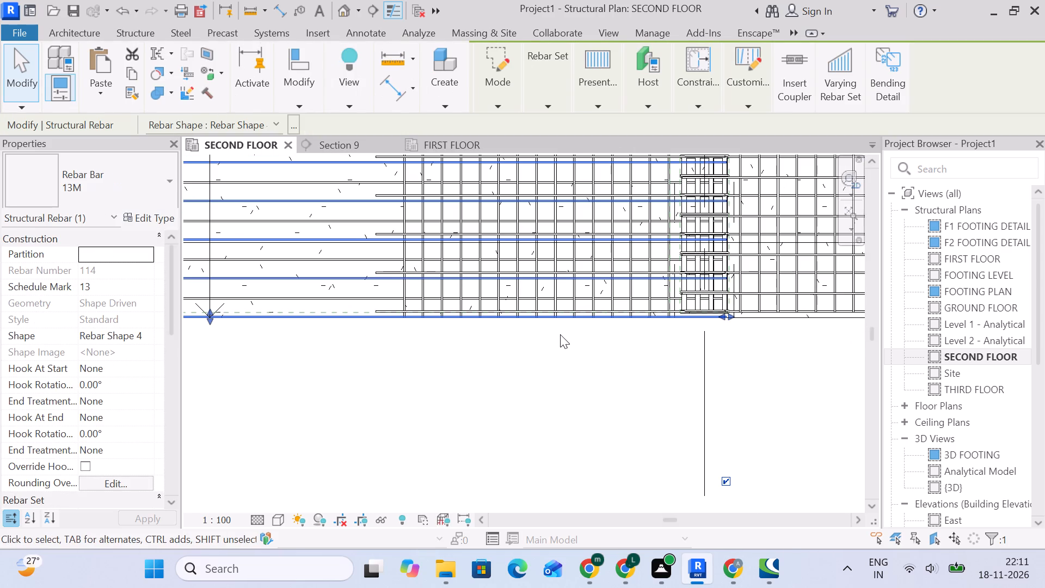
pyautogui.scroll(-3, 556, 340)
pyautogui.moveTo(311, 361); pyautogui.dragTo(529, 391, button='middle')
pyautogui.scroll(10, 528, 388)
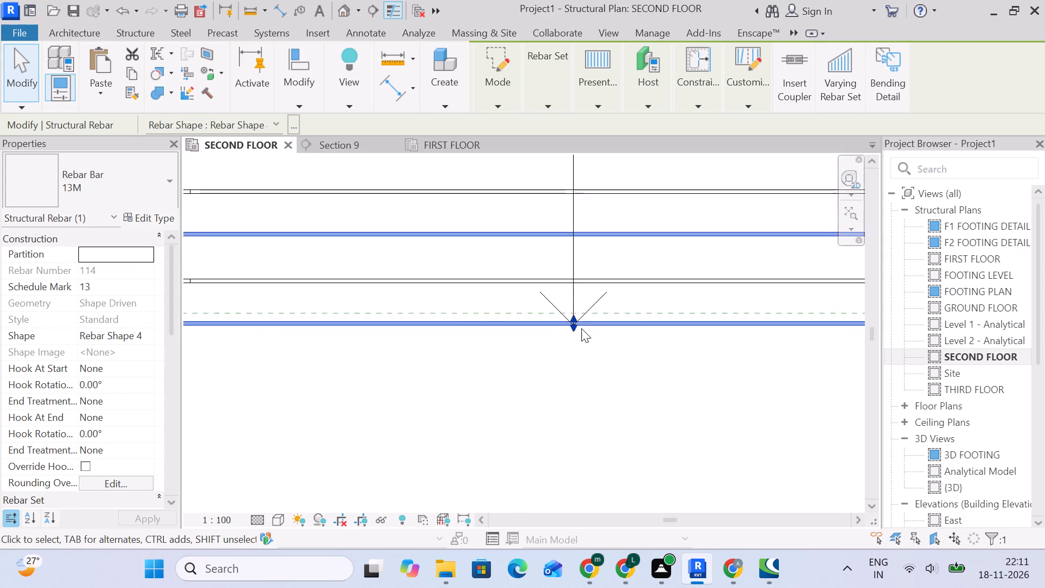
pyautogui.scroll(2, 581, 328)
pyautogui.moveTo(567, 321); pyautogui.dragTo(567, 304)
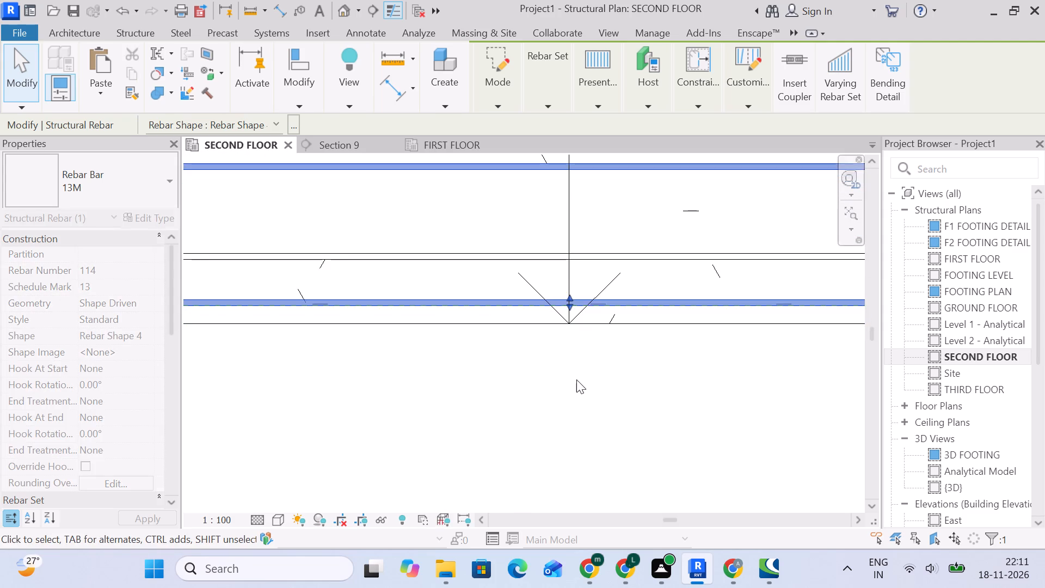
pyautogui.click(578, 370)
# Shift the other full-span 13M Rebar Shape 4 set inward so its outermost bar lies midway between the neighbouring bar rows.
pyautogui.scroll(-4, 585, 377)
pyautogui.moveTo(804, 436); pyautogui.dragTo(348, 436, button='middle')
pyautogui.moveTo(657, 353); pyautogui.dragTo(576, 364, button='middle')
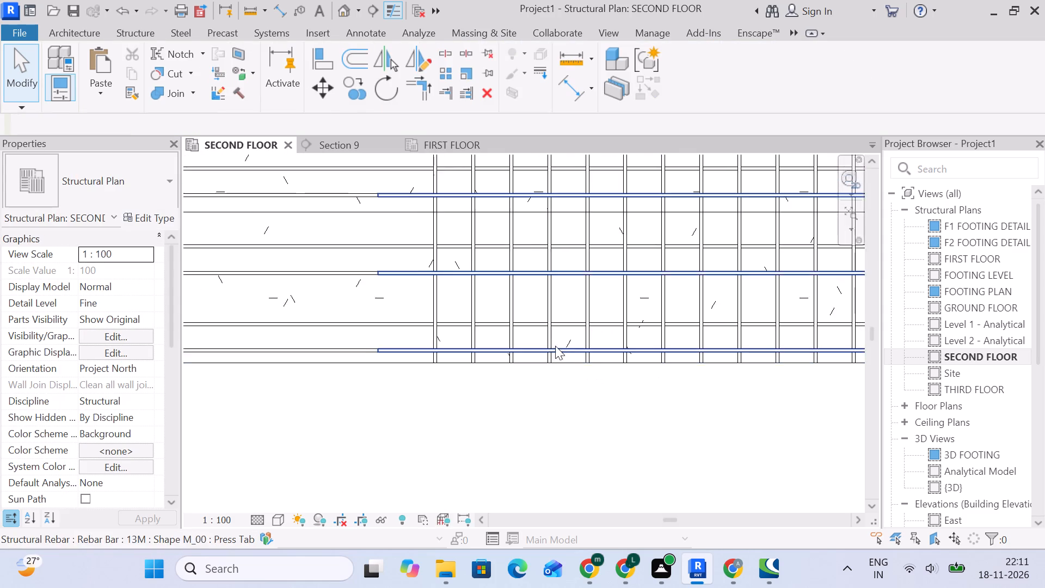
pyautogui.scroll(2, 549, 338)
pyautogui.click(521, 321)
pyautogui.scroll(-9, 560, 344)
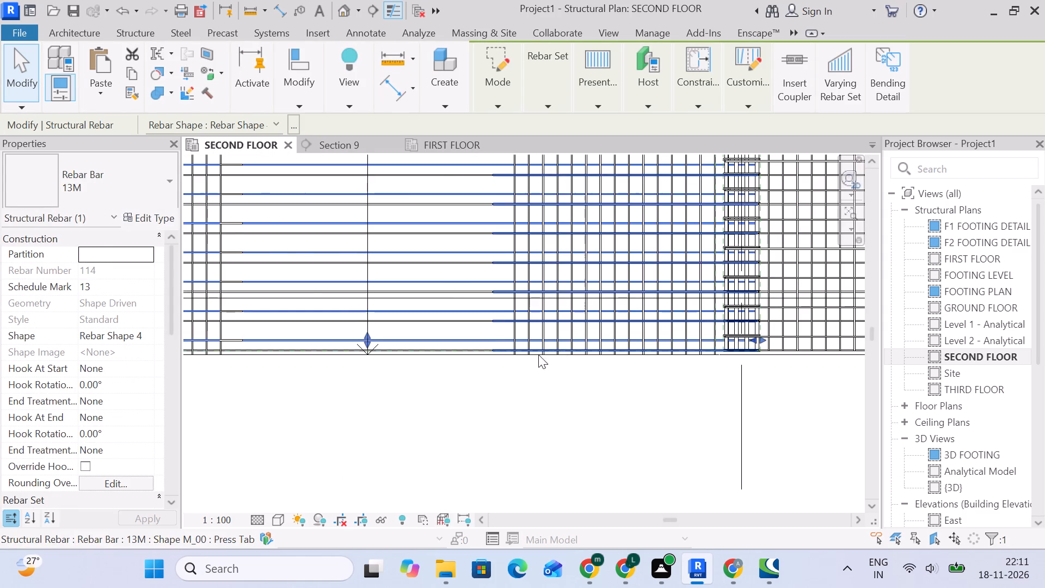
pyautogui.scroll(4, 359, 346)
pyautogui.scroll(-3, 593, 359)
pyautogui.moveTo(633, 373); pyautogui.dragTo(421, 363, button='middle')
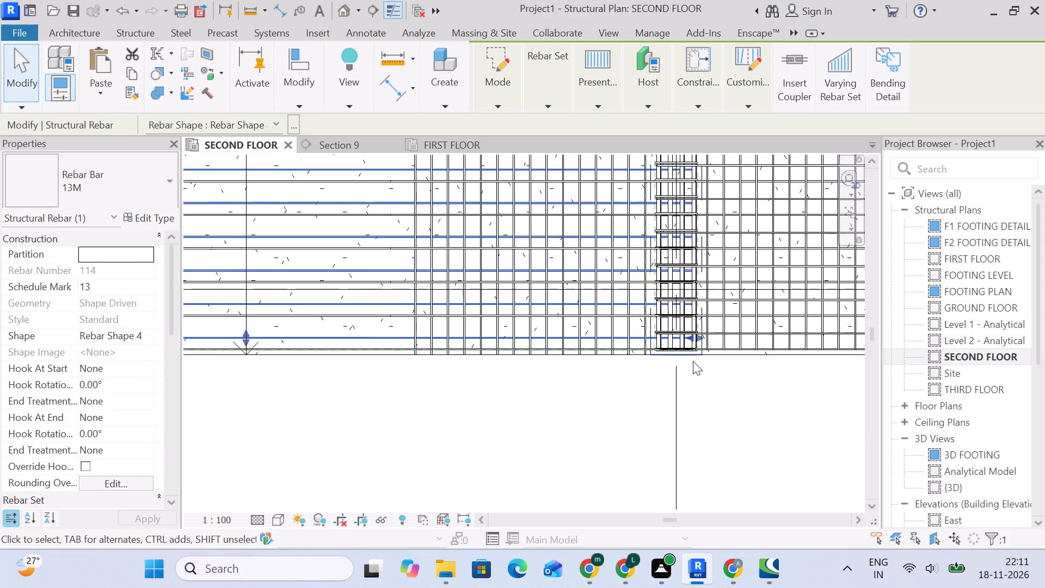
pyautogui.scroll(4, 693, 359)
pyautogui.scroll(-5, 629, 363)
pyautogui.moveTo(474, 391); pyautogui.dragTo(729, 406, button='middle')
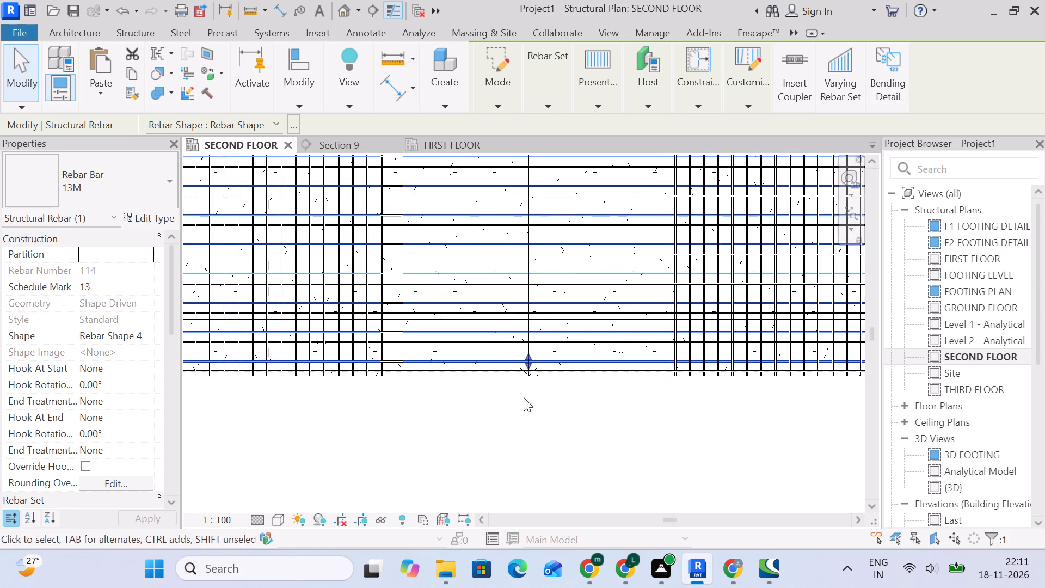
pyautogui.scroll(4, 539, 373)
pyautogui.scroll(-1, 537, 356)
pyautogui.scroll(5, 511, 360)
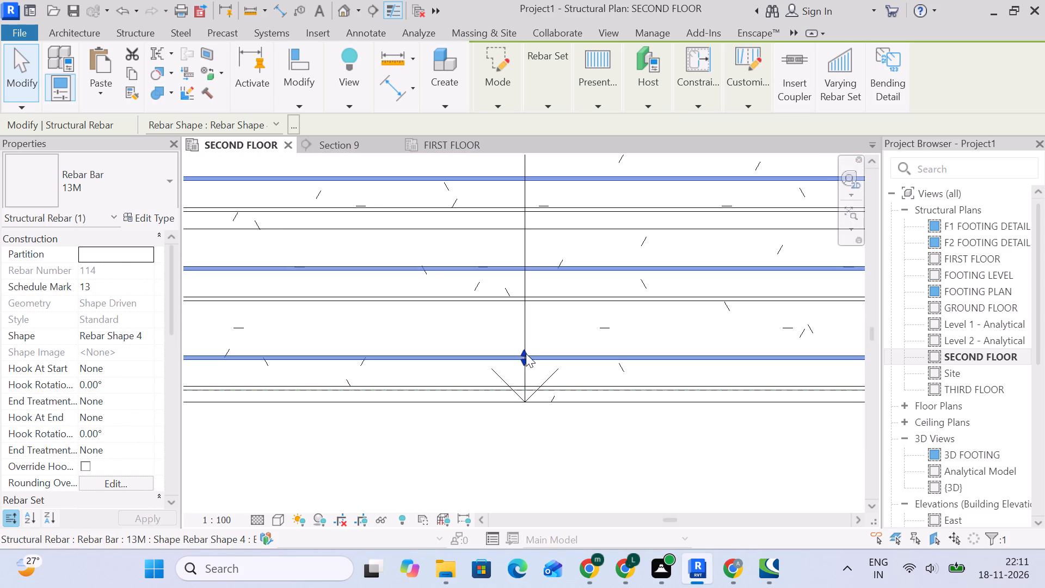
pyautogui.moveTo(526, 353); pyautogui.dragTo(528, 344)
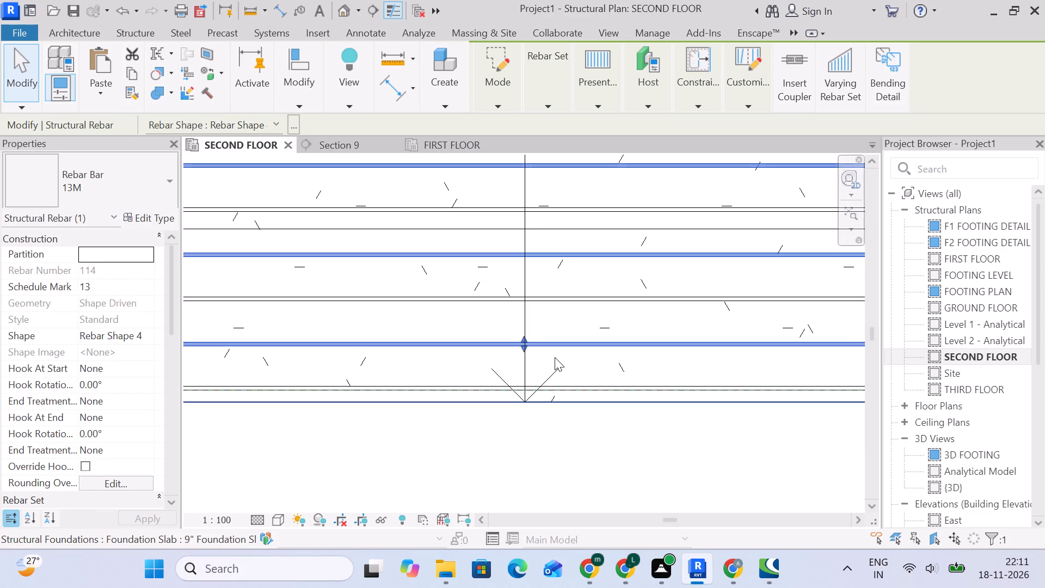
pyautogui.scroll(-10, 555, 357)
pyautogui.click(580, 416)
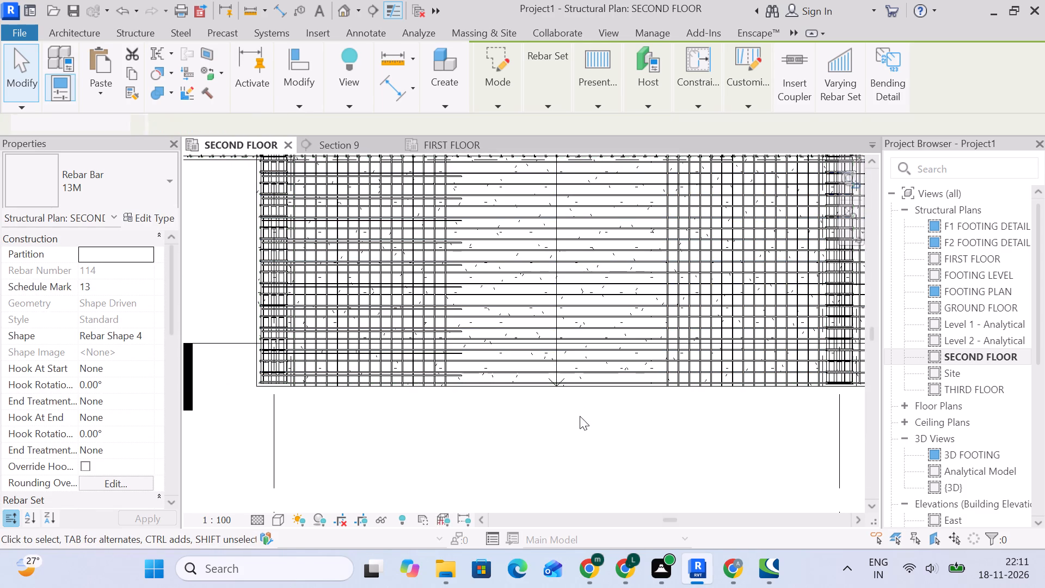
# Shift the short 13M M_00 bar set at the beam opposite the end bay inward onto the moved full-span bar row.
pyautogui.scroll(5, 336, 384)
pyautogui.click(546, 367)
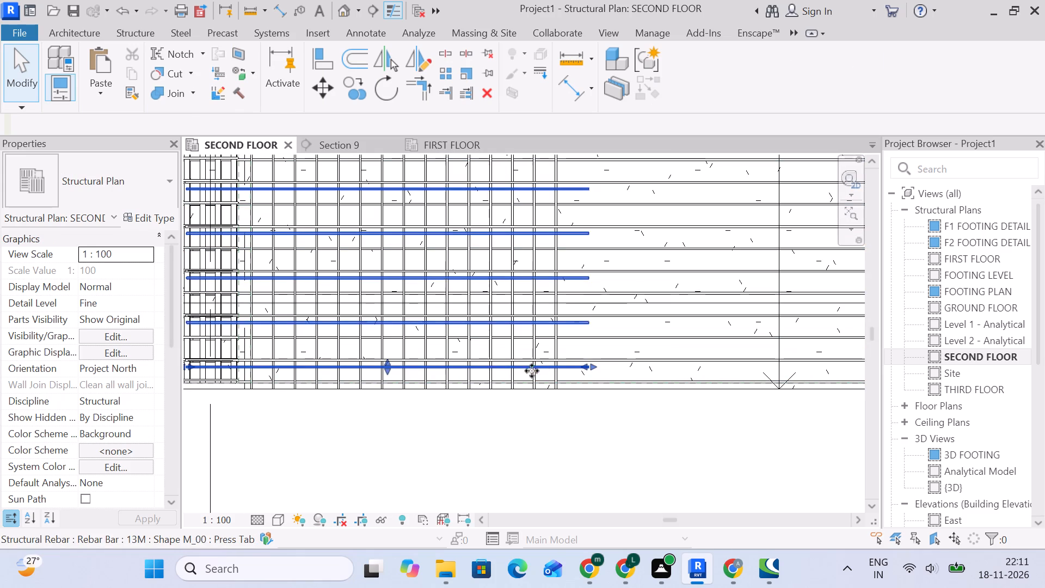
pyautogui.moveTo(445, 387); pyautogui.dragTo(623, 414, button='middle')
pyautogui.scroll(3, 505, 395)
pyautogui.scroll(4, 583, 414)
pyautogui.moveTo(608, 385); pyautogui.dragTo(608, 384)
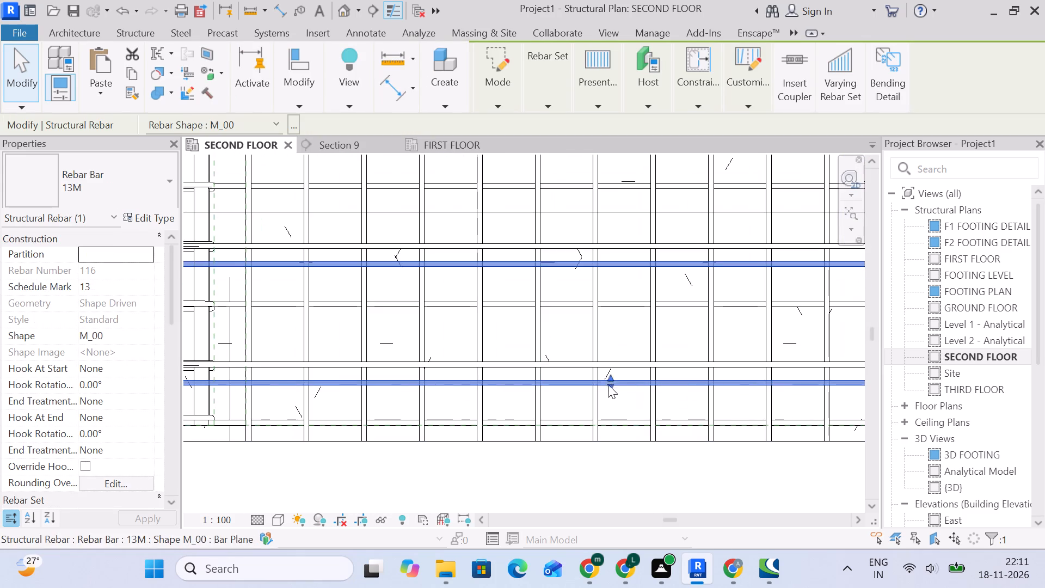
pyautogui.moveTo(608, 384); pyautogui.dragTo(608, 370)
pyautogui.scroll(-4, 617, 401)
pyautogui.moveTo(618, 412); pyautogui.dragTo(469, 395, button='middle')
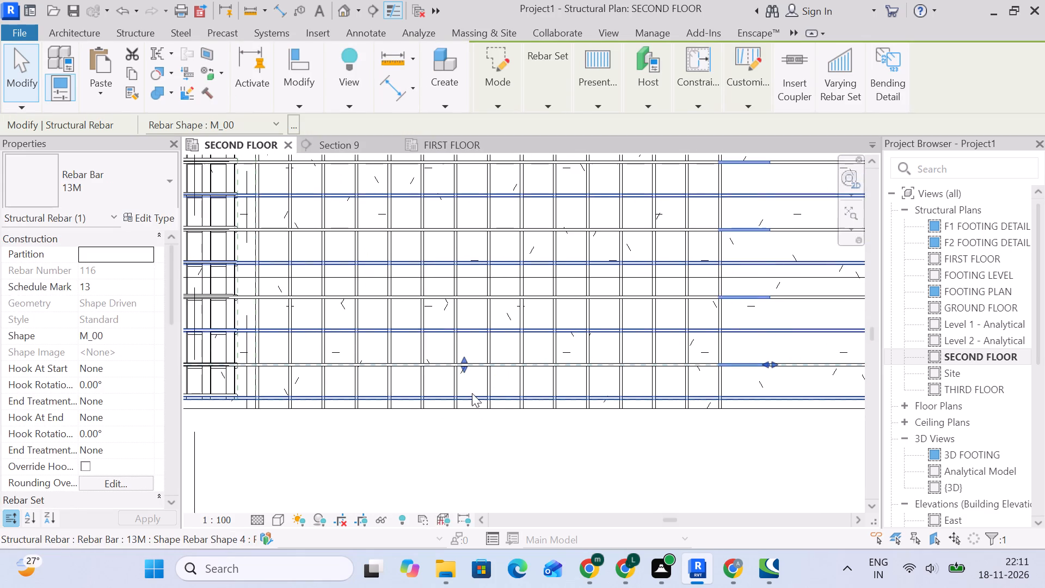
pyautogui.scroll(-6, 474, 393)
pyautogui.moveTo(778, 445); pyautogui.dragTo(348, 395, button='middle')
pyautogui.scroll(4, 599, 348)
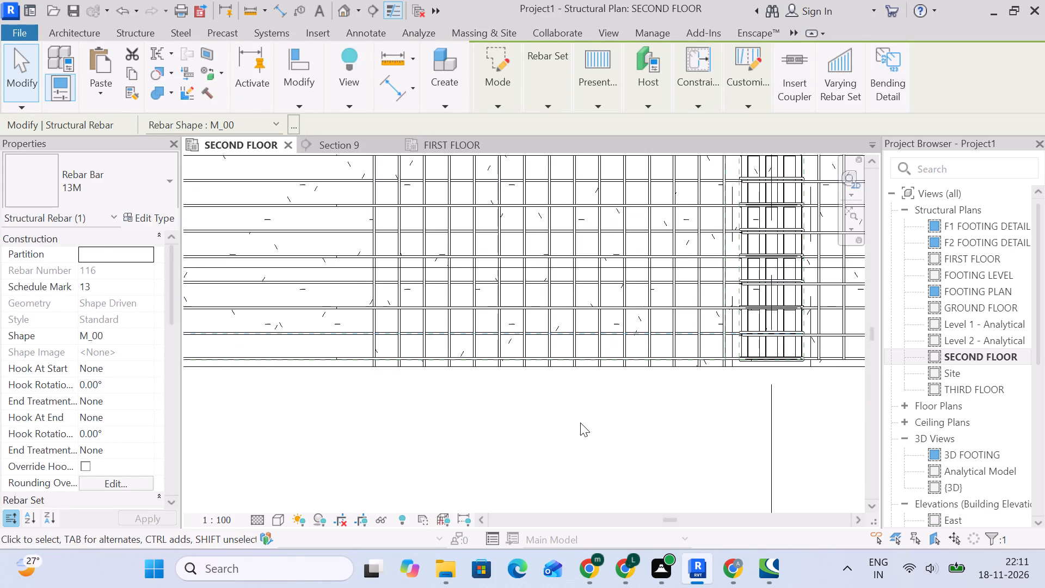
# Examine the bar layout at the extended slab's free edge and the adjoining open bay between the projecting beams.
pyautogui.click(582, 422)
pyautogui.scroll(5, 355, 344)
pyautogui.scroll(4, 417, 322)
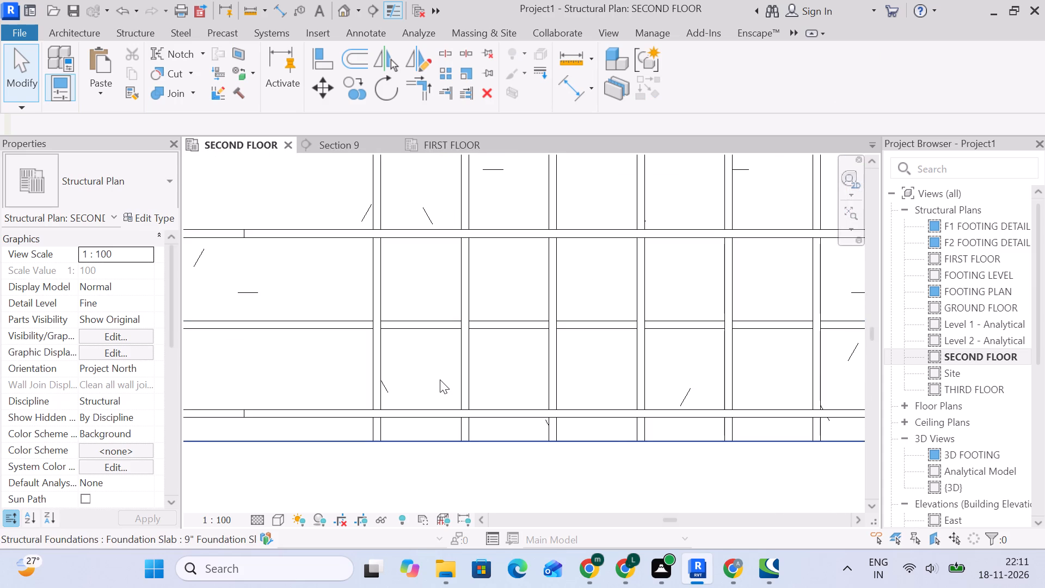
pyautogui.scroll(-18, 440, 379)
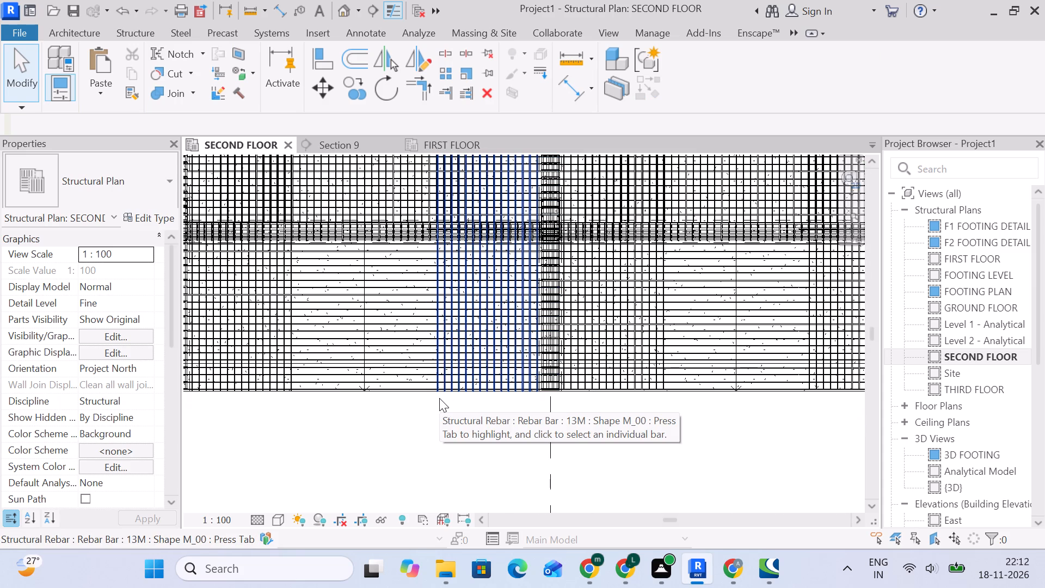
pyautogui.moveTo(342, 438); pyautogui.dragTo(353, 443)
pyautogui.scroll(-5, 311, 437)
pyautogui.moveTo(318, 443); pyautogui.dragTo(460, 443, button='middle')
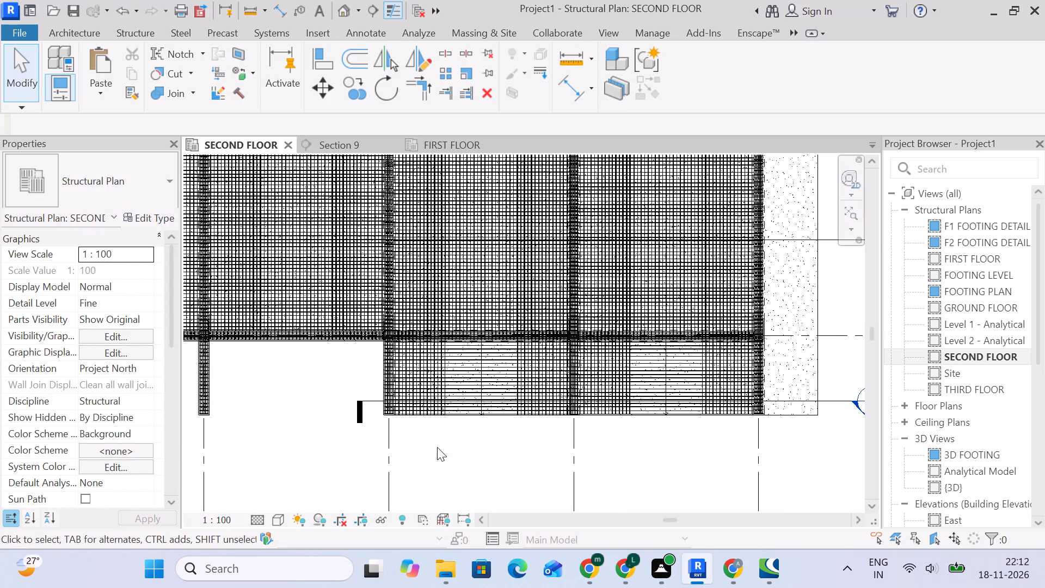
pyautogui.moveTo(345, 462); pyautogui.dragTo(553, 483, button='middle')
pyautogui.scroll(5, 520, 425)
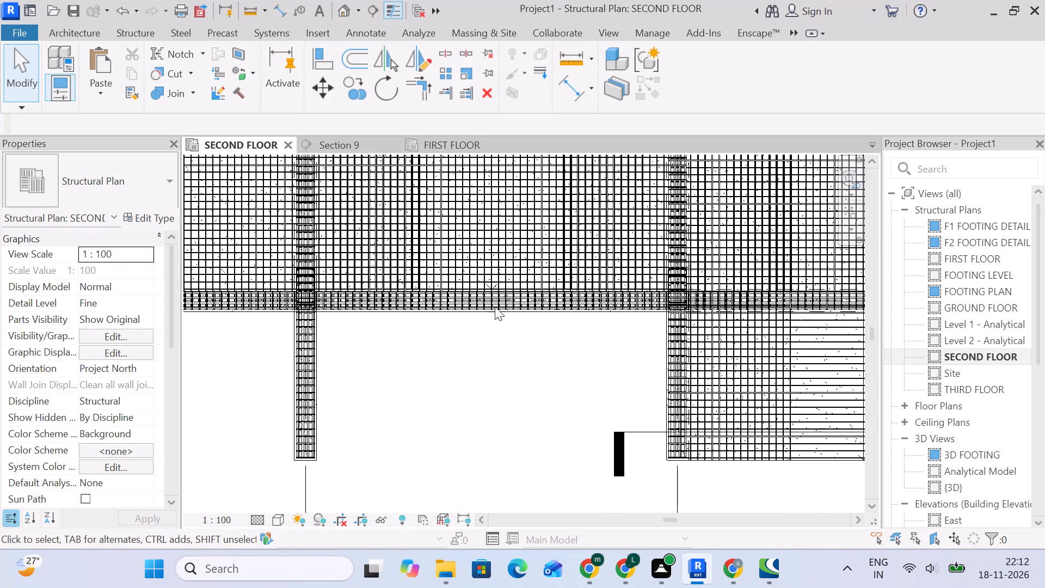
pyautogui.scroll(8, 481, 260)
pyautogui.click(477, 253)
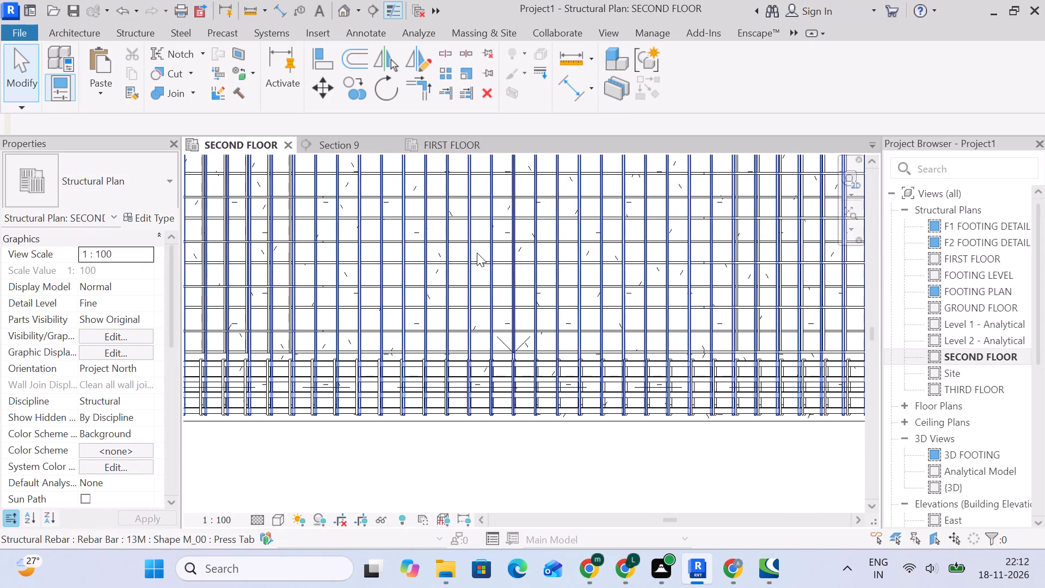
pyautogui.click(476, 450)
pyautogui.scroll(-5, 512, 434)
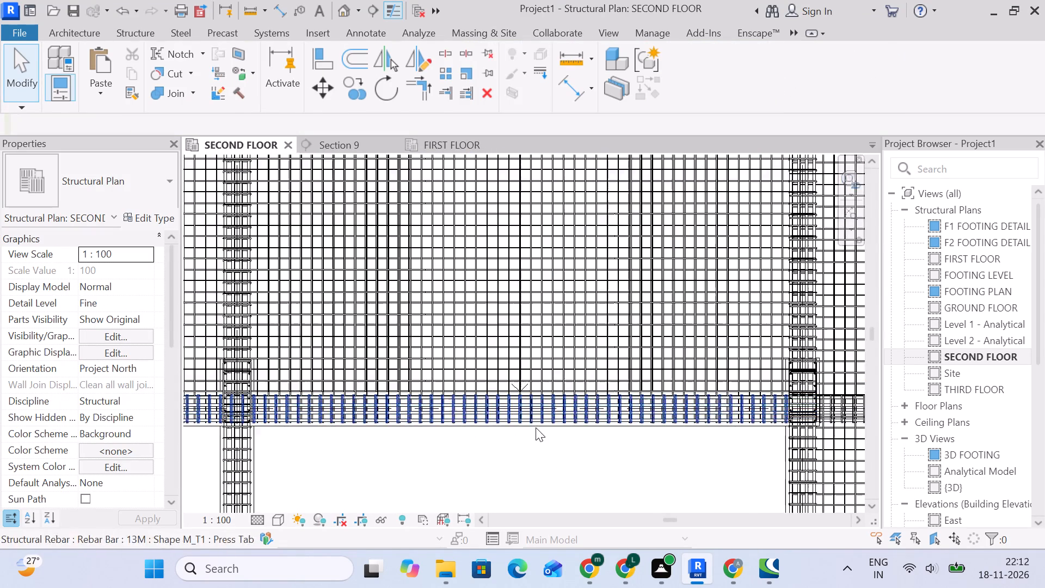
pyautogui.moveTo(534, 426); pyautogui.dragTo(492, 359, button='middle')
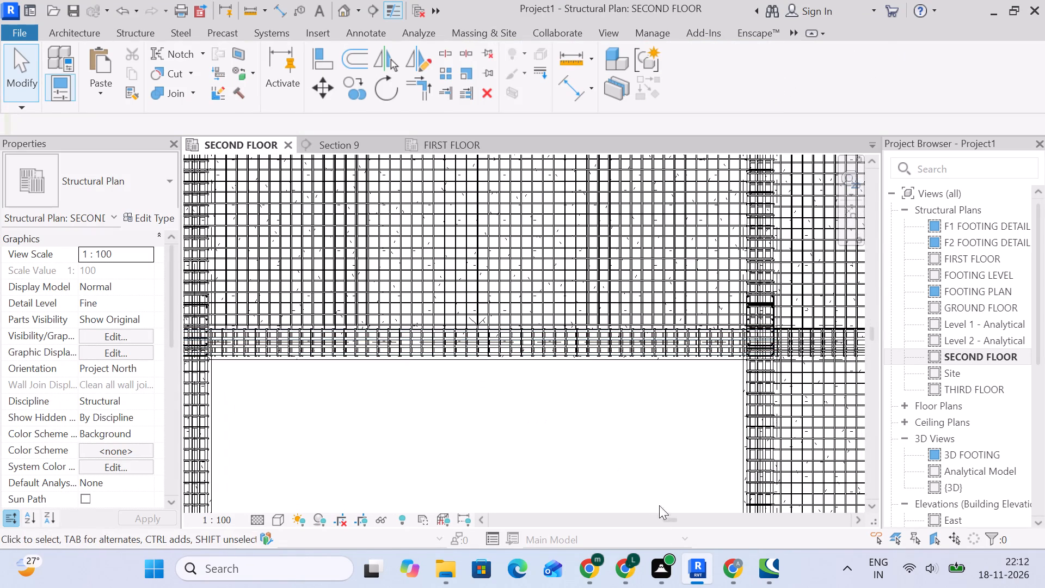
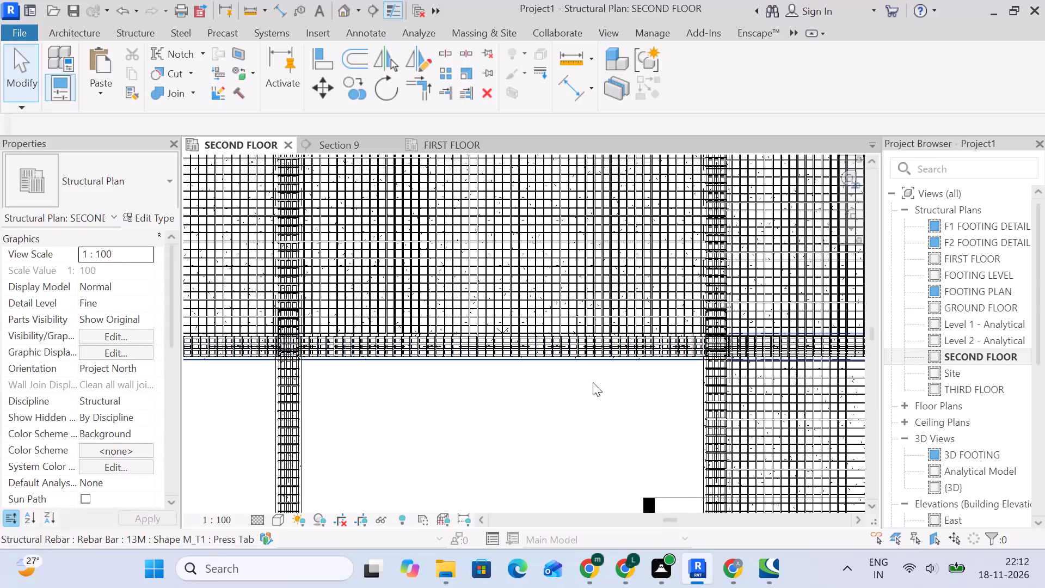
# Extend the second 9" foundation slab bay past grid B by aligning its boundary edge at grid 1 with the adjoining extended slab's free edge.
pyautogui.scroll(5, 579, 365)
pyautogui.click(589, 360)
pyautogui.click(589, 356)
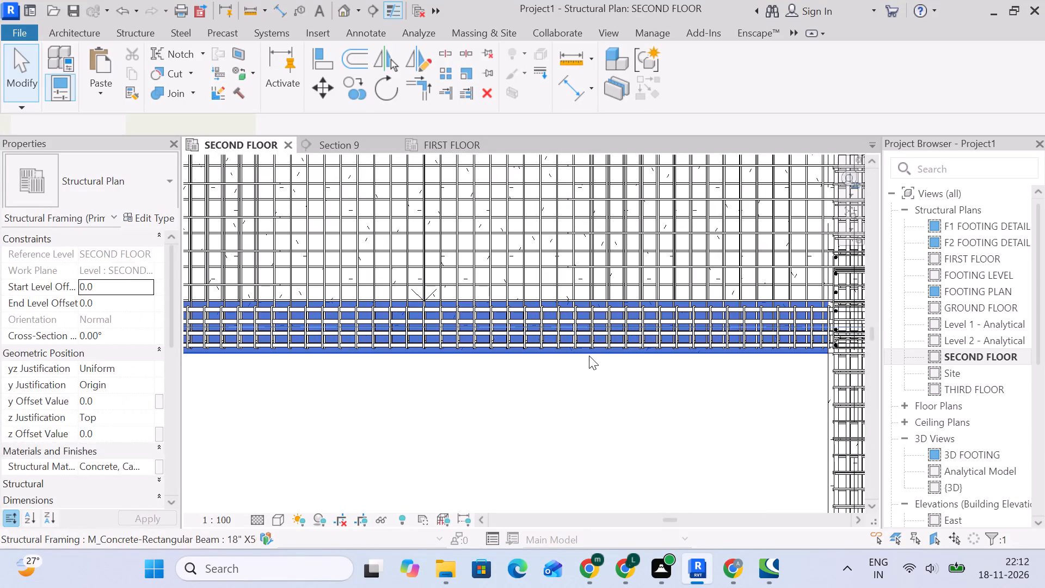
pyautogui.click(589, 369)
pyautogui.scroll(6, 584, 305)
pyautogui.click(550, 237)
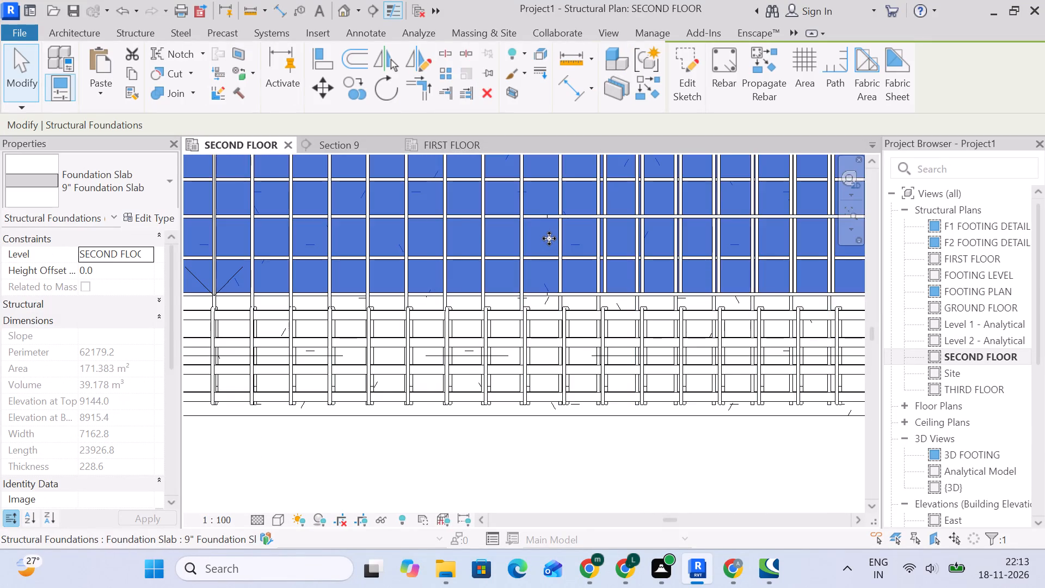
pyautogui.scroll(-17, 556, 247)
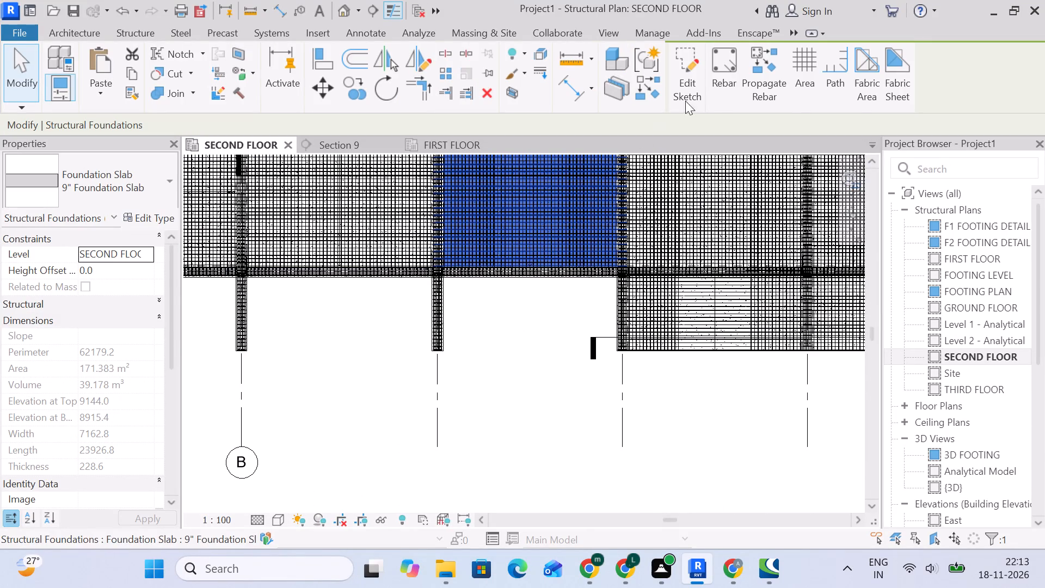
pyautogui.click(693, 81)
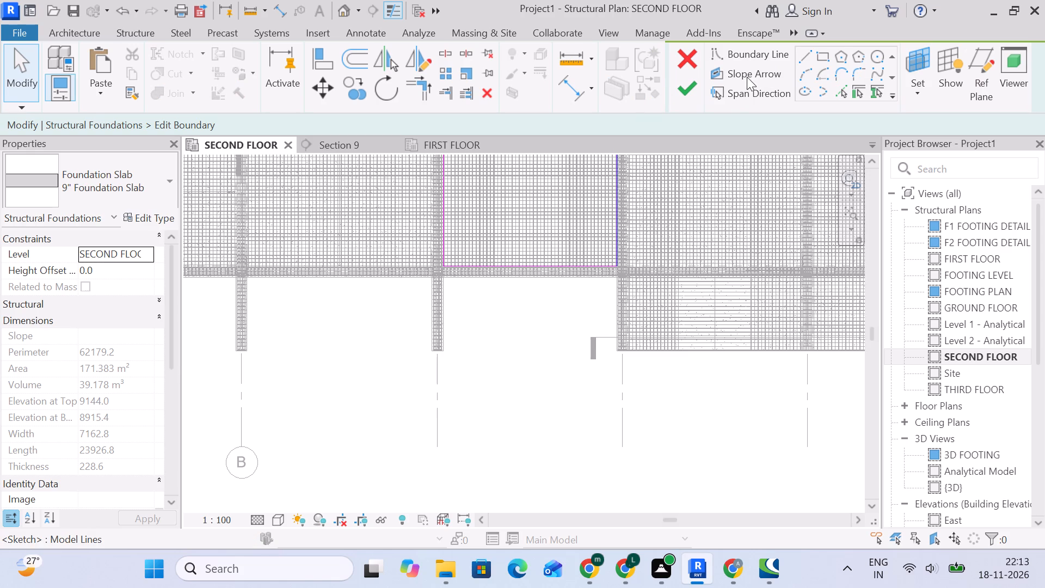
pyautogui.click(325, 60)
pyautogui.scroll(3, 648, 461)
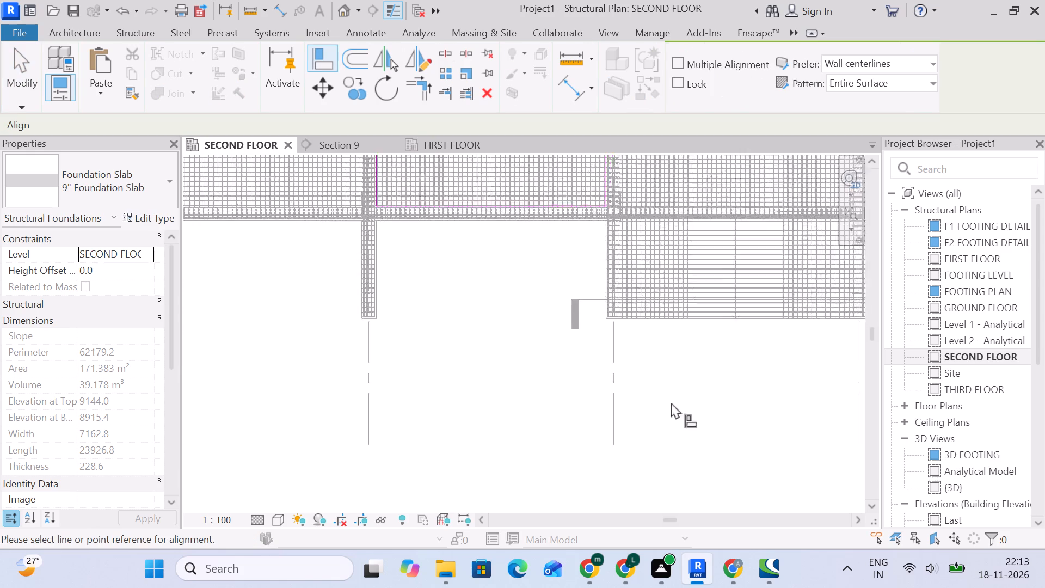
pyautogui.scroll(1, 671, 402)
pyautogui.scroll(6, 687, 305)
pyautogui.scroll(5, 611, 255)
pyautogui.click(610, 279)
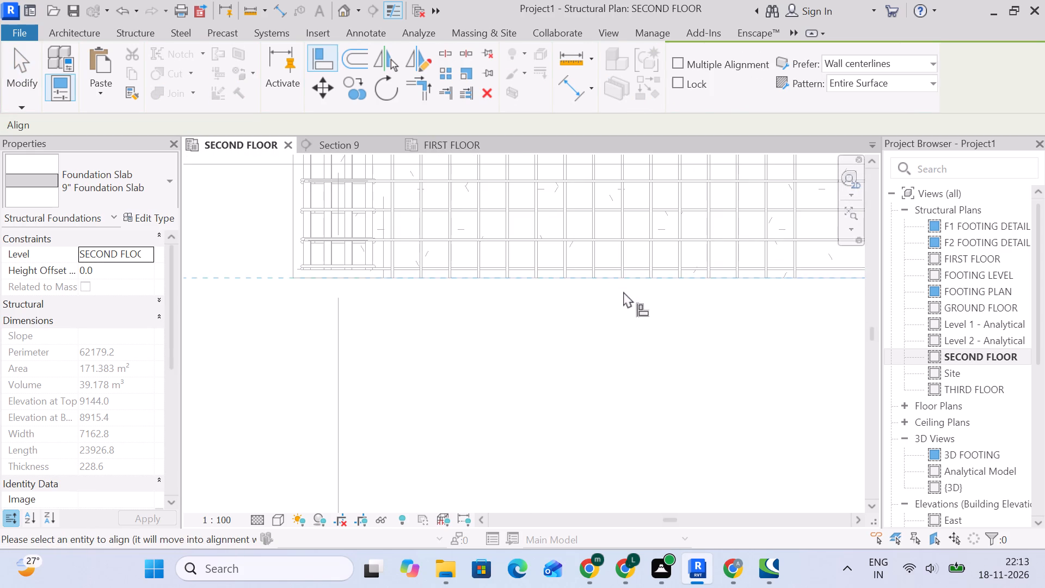
pyautogui.scroll(-16, 626, 293)
pyautogui.scroll(5, 536, 259)
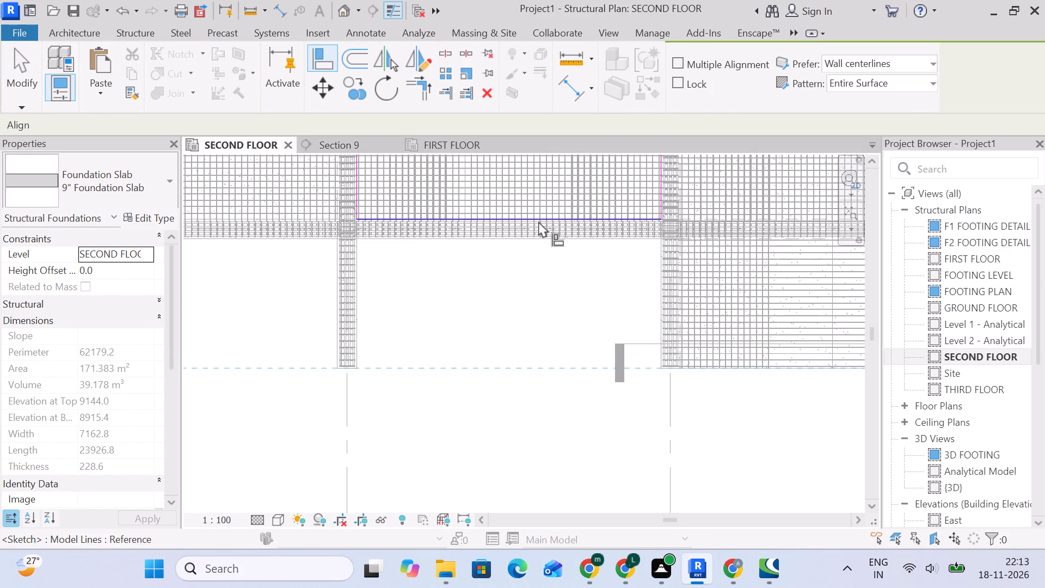
pyautogui.click(537, 220)
pyautogui.scroll(-4, 507, 222)
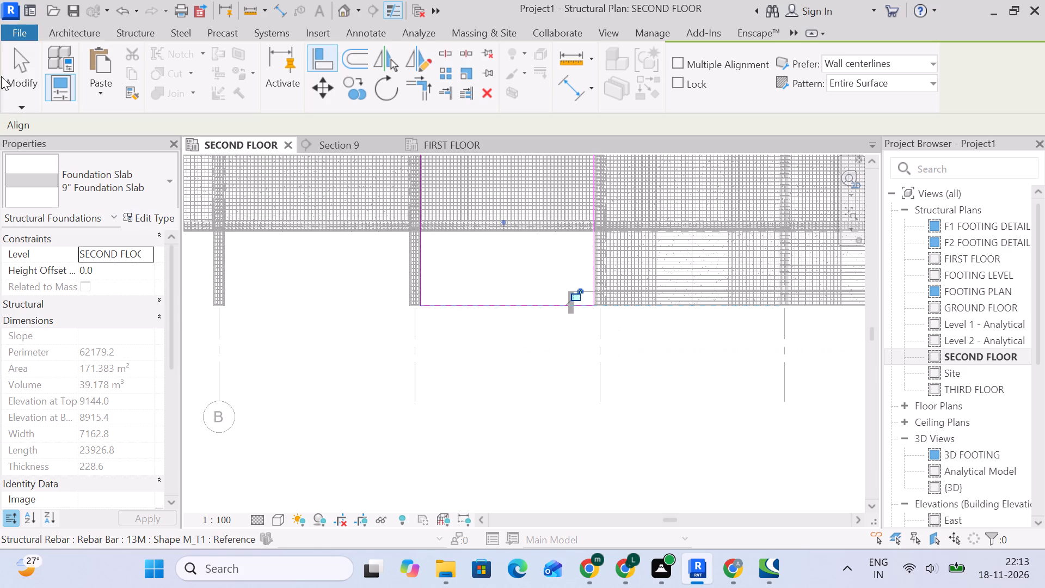
pyautogui.click(9, 63)
pyautogui.click(690, 96)
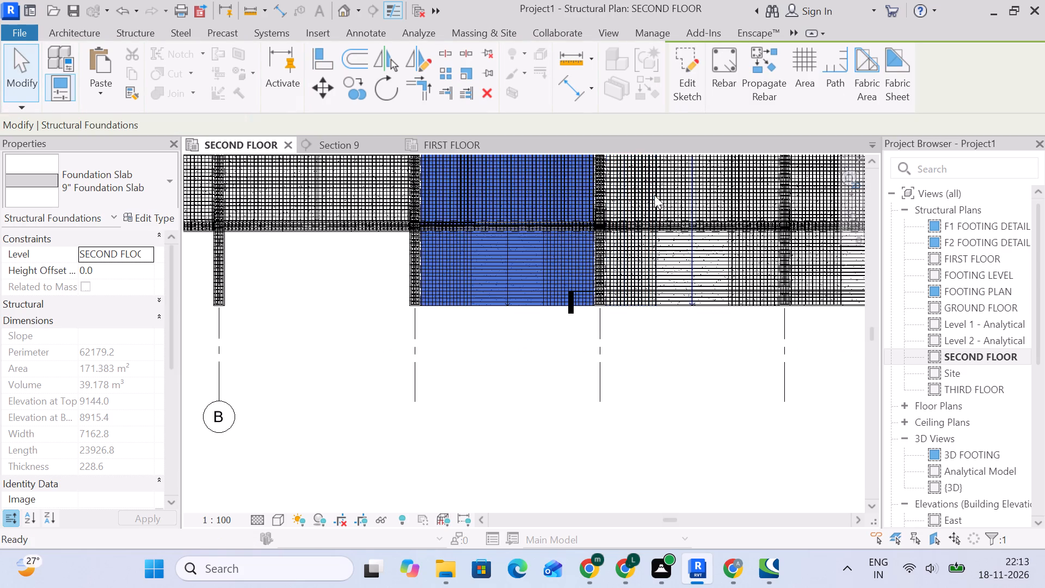
# Shift the short 13M M_00 bar set beside the previously extended bay inward from the new free edge to the cover line.
pyautogui.scroll(4, 542, 276)
pyautogui.moveTo(530, 373); pyautogui.dragTo(531, 367)
pyautogui.scroll(12, 545, 330)
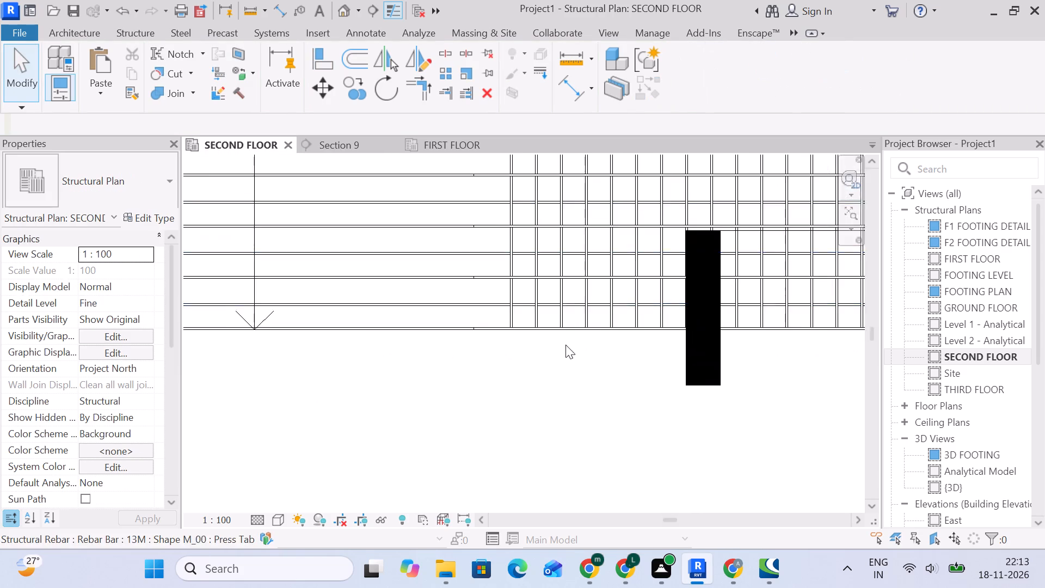
pyautogui.scroll(3, 565, 345)
pyautogui.click(564, 314)
pyautogui.scroll(-4, 465, 320)
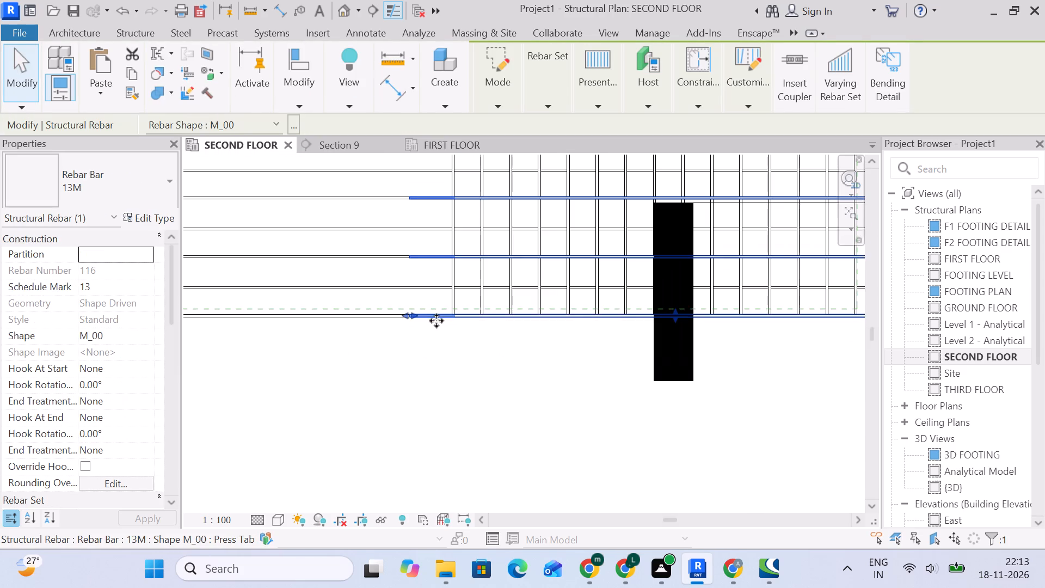
pyautogui.moveTo(677, 330); pyautogui.dragTo(505, 325, button='middle')
pyautogui.scroll(3, 503, 323)
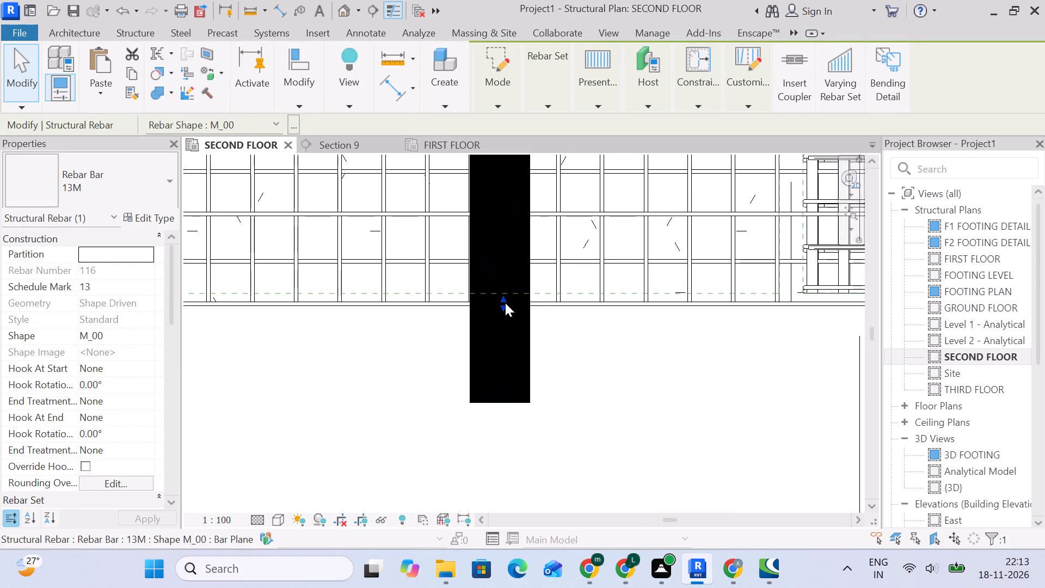
pyautogui.moveTo(505, 303); pyautogui.dragTo(504, 292)
pyautogui.click(425, 325)
# Shift the full-span 13M Rebar Shape 4 set at this slab's free edge inward to the cover line.
pyautogui.scroll(-5, 425, 325)
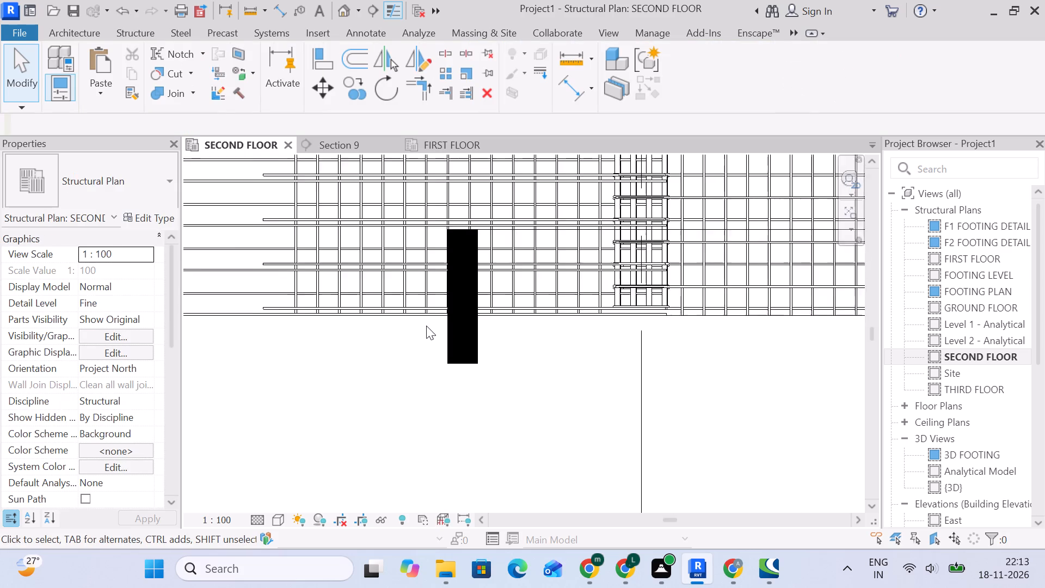
pyautogui.moveTo(429, 327); pyautogui.dragTo(767, 331, button='middle')
pyautogui.scroll(4, 575, 299)
pyautogui.click(440, 328)
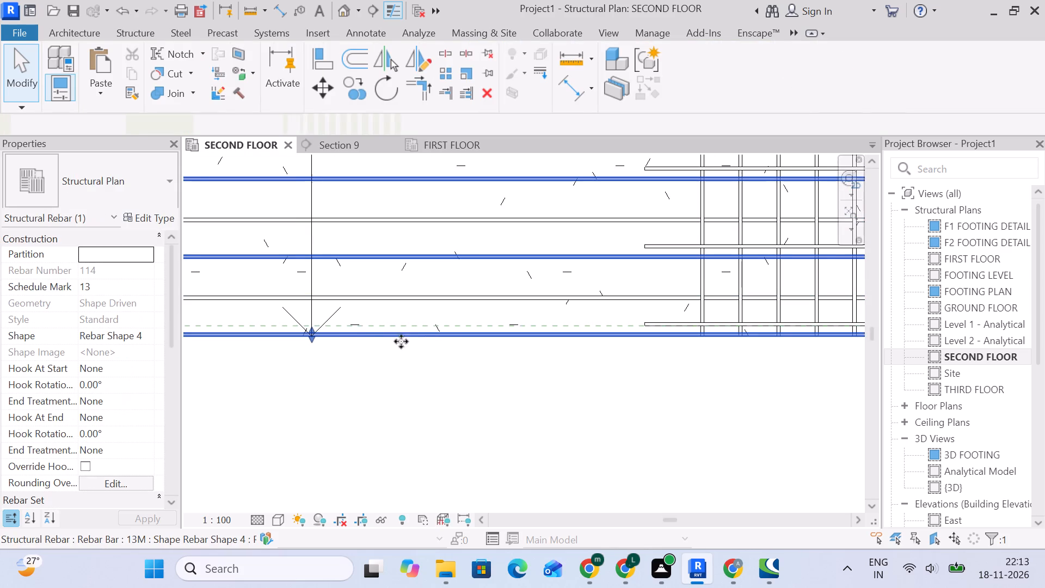
pyautogui.moveTo(312, 335); pyautogui.dragTo(314, 321)
pyautogui.click(352, 380)
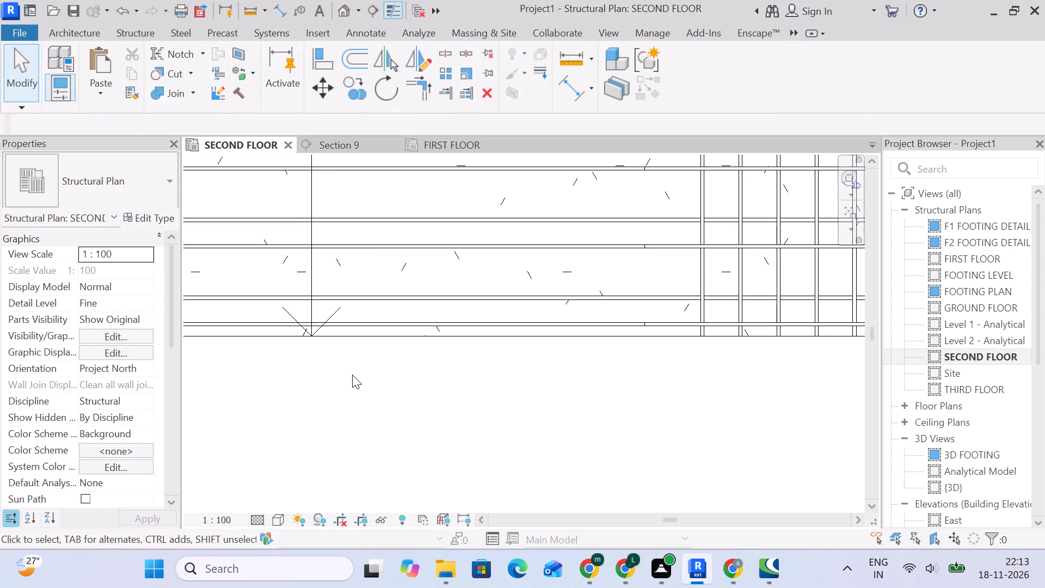
# Shift the other full-span 13M Rebar Shape 4 set inward so its outermost bar lies midway between the neighbouring bar rows.
pyautogui.click(350, 299)
pyautogui.moveTo(312, 294); pyautogui.dragTo(314, 281)
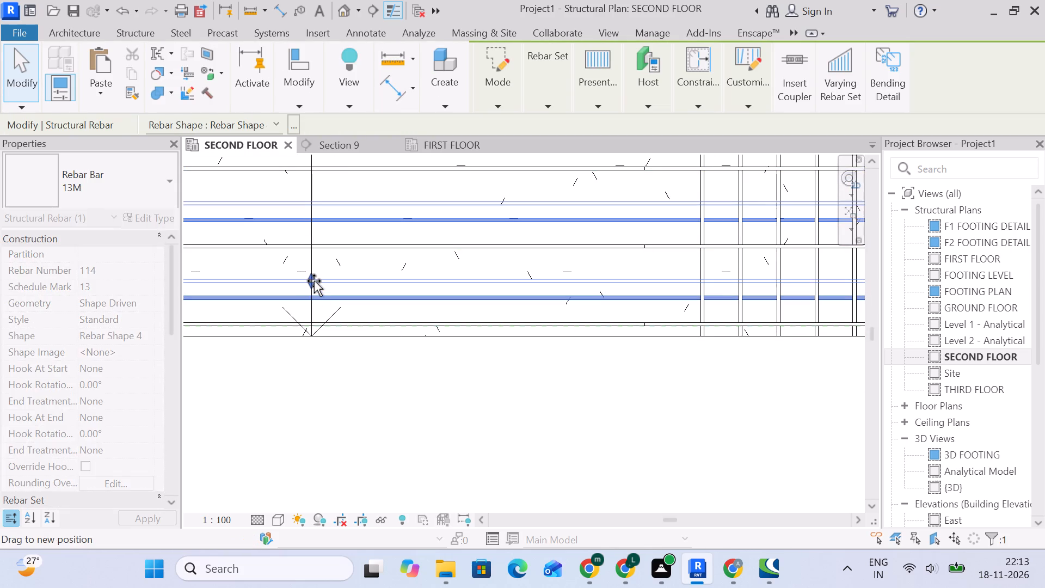
pyautogui.moveTo(314, 281); pyautogui.dragTo(314, 287)
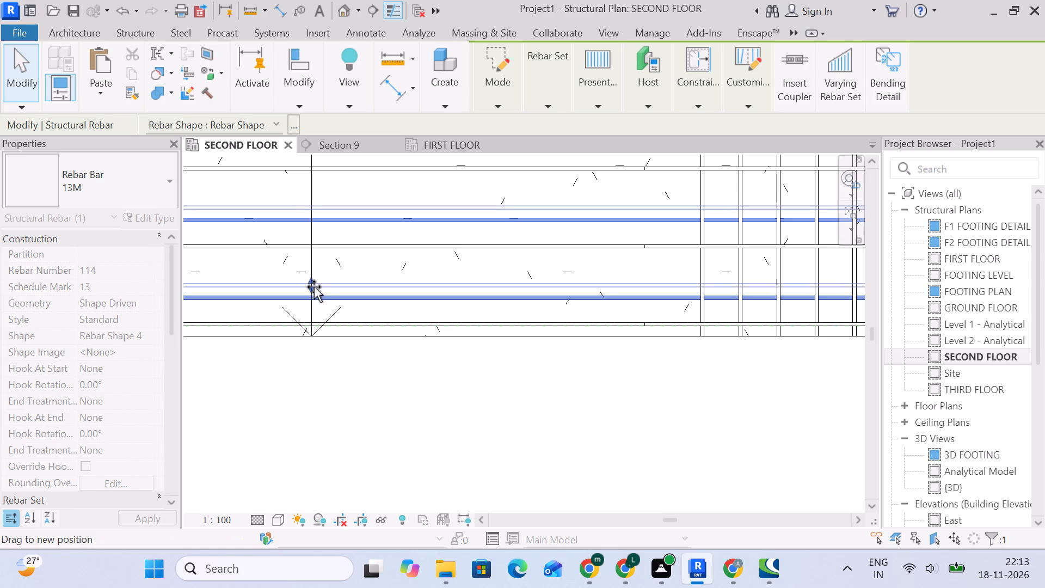
pyautogui.moveTo(314, 287); pyautogui.dragTo(315, 285)
pyautogui.scroll(-3, 354, 365)
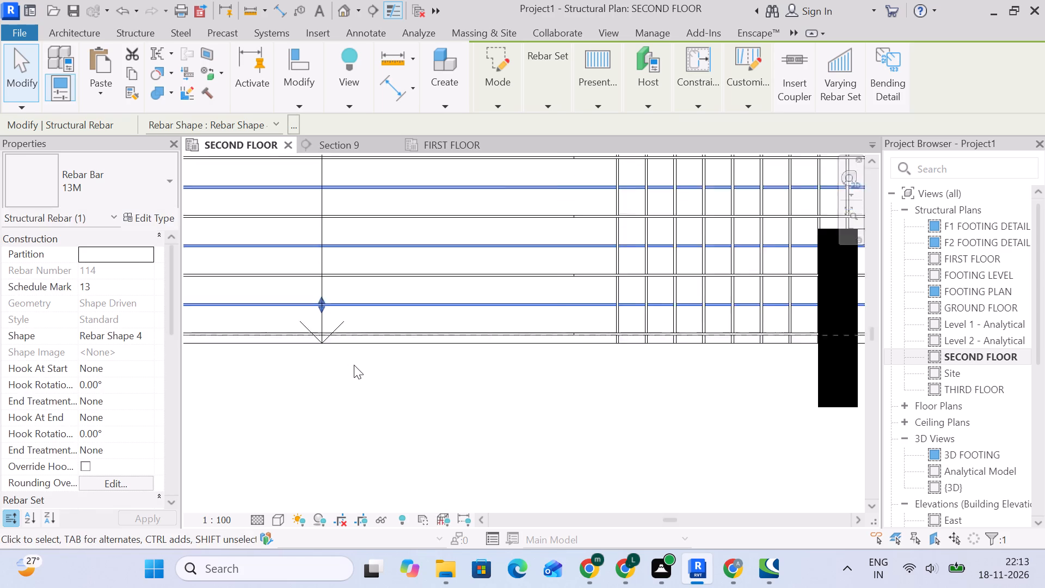
# Shift the short 13M M_00 bar set at the opposite beam, nearer grid B, inward onto the moved full-span bar row.
pyautogui.scroll(-2, 354, 365)
pyautogui.moveTo(352, 366); pyautogui.dragTo(656, 372, button='middle')
pyautogui.moveTo(488, 373); pyautogui.dragTo(661, 373, button='middle')
pyautogui.scroll(4, 635, 369)
pyautogui.click(628, 378)
pyautogui.click(634, 317)
pyautogui.moveTo(405, 357); pyautogui.dragTo(490, 362, button='middle')
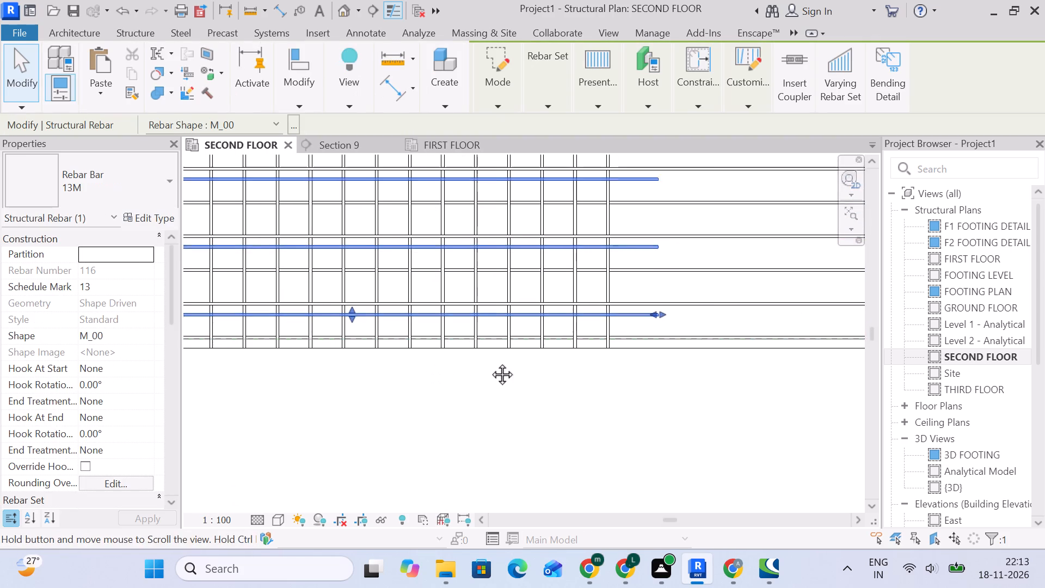
pyautogui.moveTo(490, 362); pyautogui.dragTo(544, 362, button='middle')
pyautogui.scroll(3, 465, 352)
pyautogui.moveTo(499, 301); pyautogui.dragTo(497, 292)
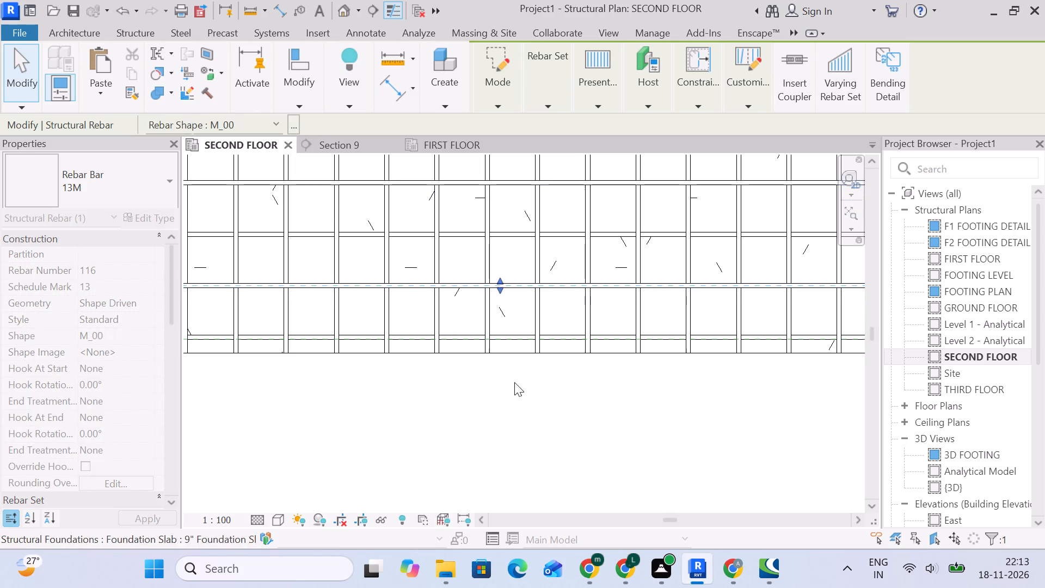
pyautogui.click(524, 409)
# Extend the 9" foundation slab bay next to grid B by aligning its boundary edge at grid 1 with the adjoining extended slab's free edge.
pyautogui.scroll(-6, 565, 398)
pyautogui.moveTo(677, 413); pyautogui.dragTo(593, 398, button='middle')
pyautogui.scroll(-4, 579, 390)
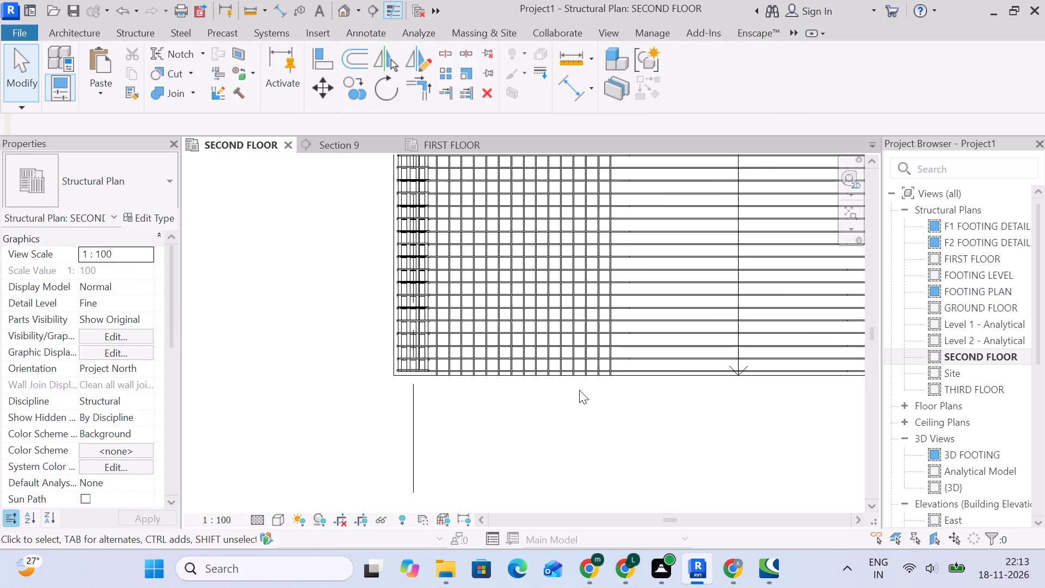
pyautogui.scroll(-5, 642, 419)
pyautogui.moveTo(644, 424); pyautogui.dragTo(527, 424, button='middle')
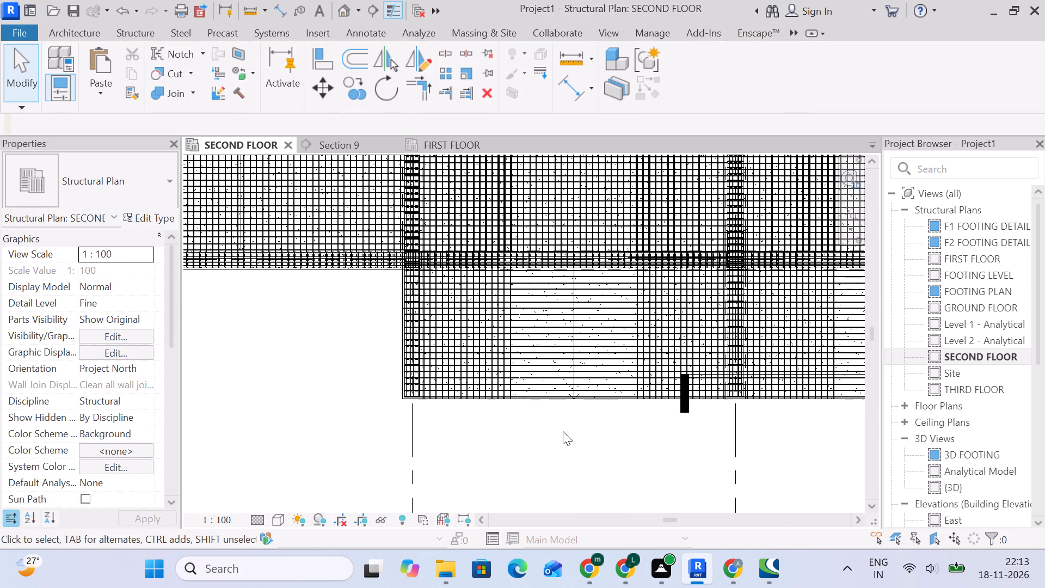
pyautogui.scroll(-2, 563, 431)
pyautogui.click(567, 432)
pyautogui.scroll(-5, 353, 435)
pyautogui.moveTo(348, 434); pyautogui.dragTo(581, 400, button='middle')
pyautogui.scroll(4, 592, 394)
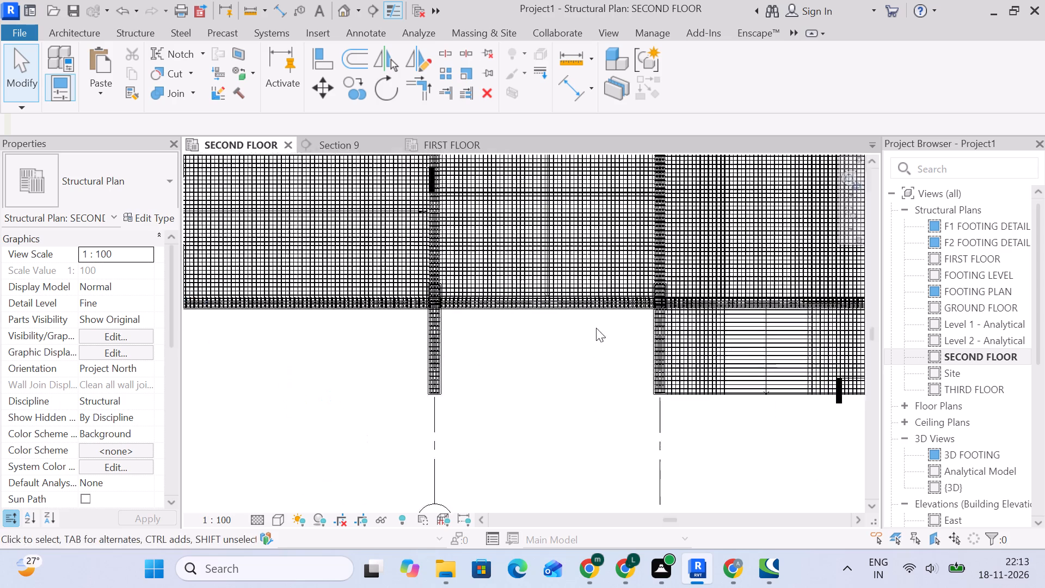
pyautogui.scroll(2, 596, 328)
pyautogui.scroll(5, 593, 281)
pyautogui.scroll(5, 457, 268)
pyautogui.scroll(2, 505, 266)
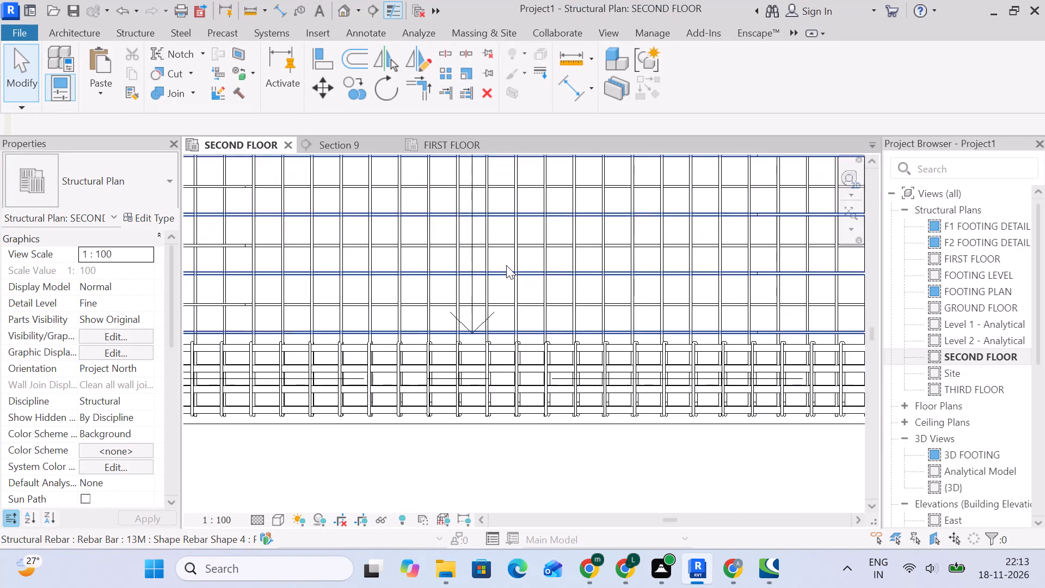
pyautogui.click(505, 260)
pyautogui.scroll(-12, 510, 268)
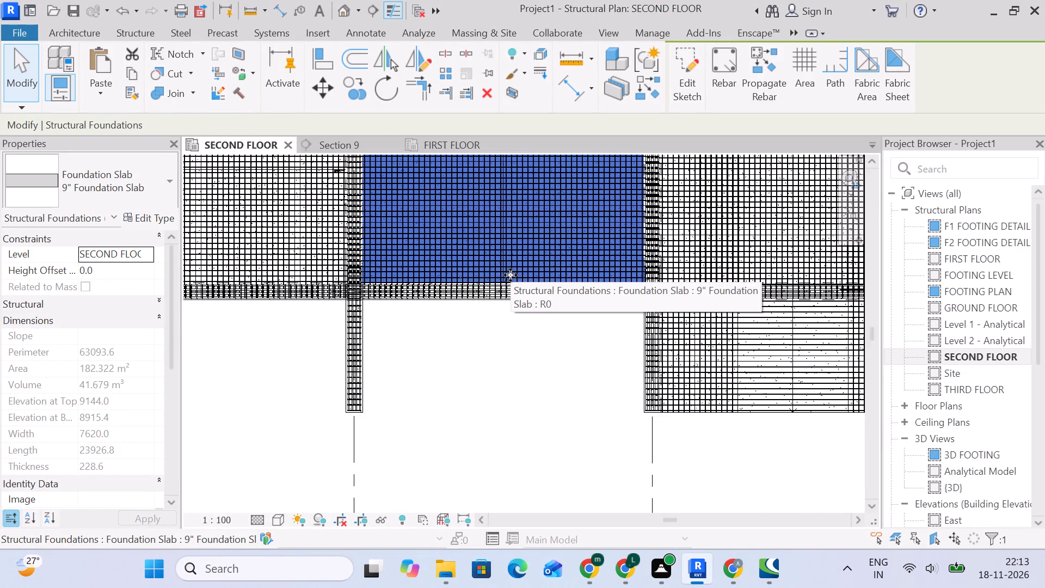
pyautogui.scroll(-10, 511, 275)
pyautogui.moveTo(508, 298); pyautogui.dragTo(489, 337, button='middle')
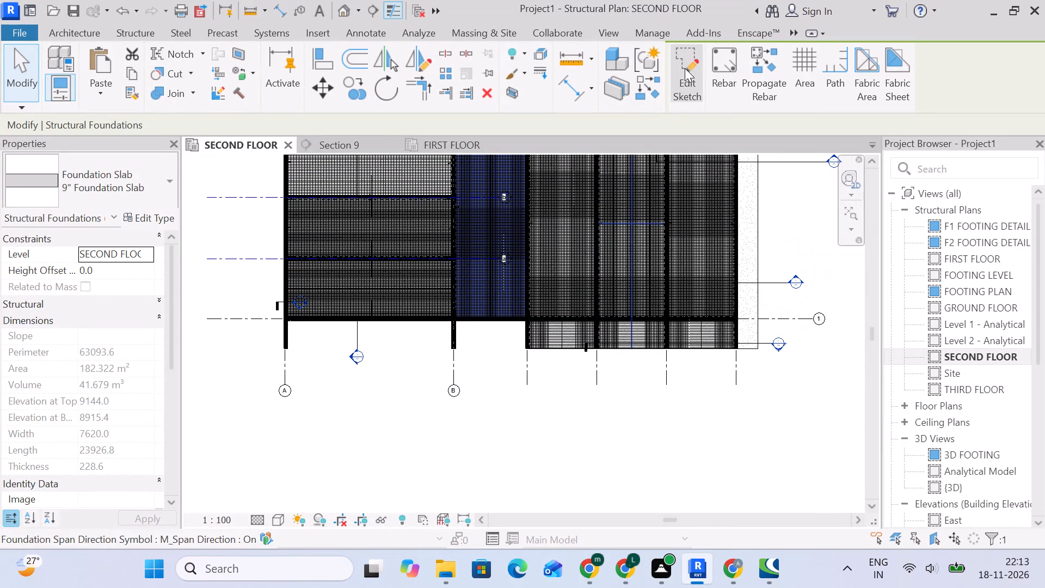
pyautogui.click(685, 68)
pyautogui.scroll(5, 491, 333)
pyautogui.moveTo(585, 367); pyautogui.dragTo(556, 280, button='middle')
pyautogui.scroll(5, 557, 281)
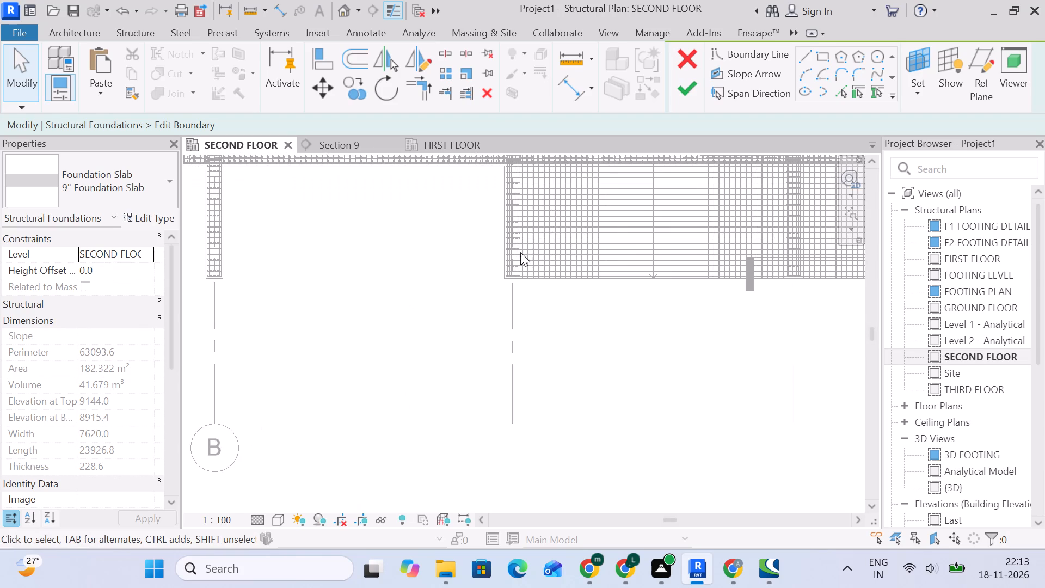
pyautogui.click(334, 60)
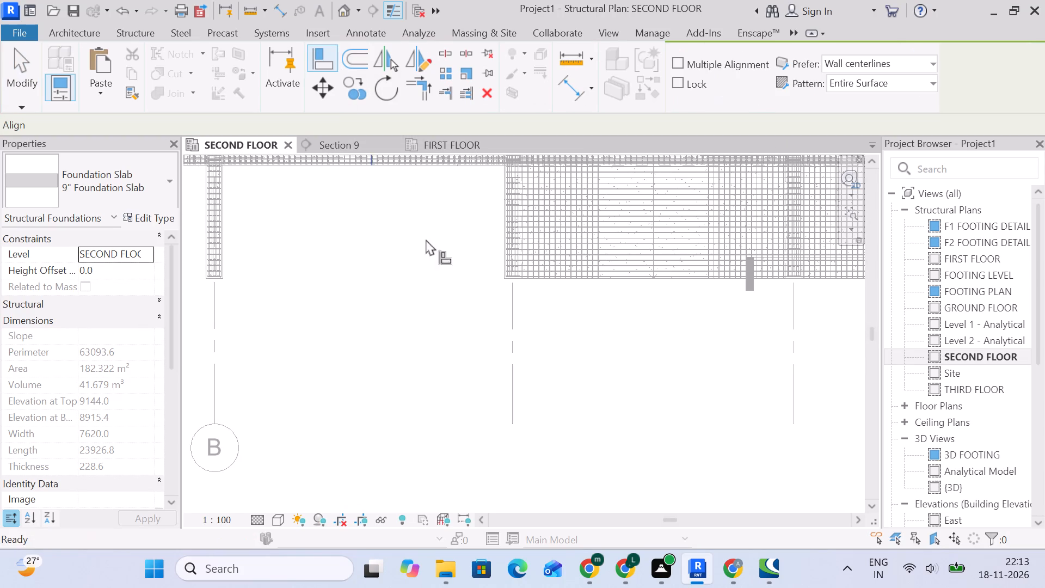
pyautogui.scroll(16, 546, 275)
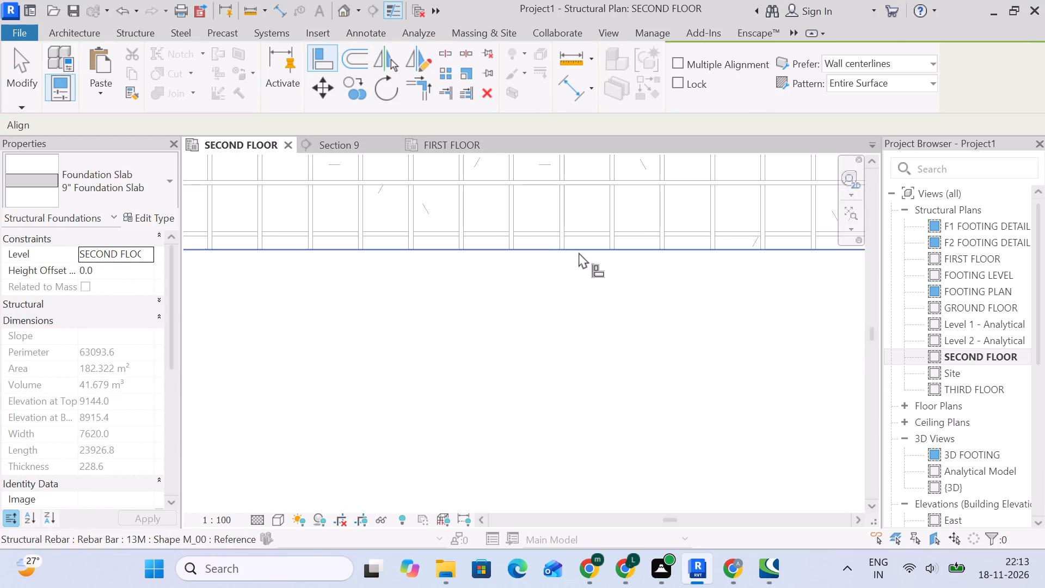
pyautogui.click(579, 252)
pyautogui.scroll(-12, 522, 266)
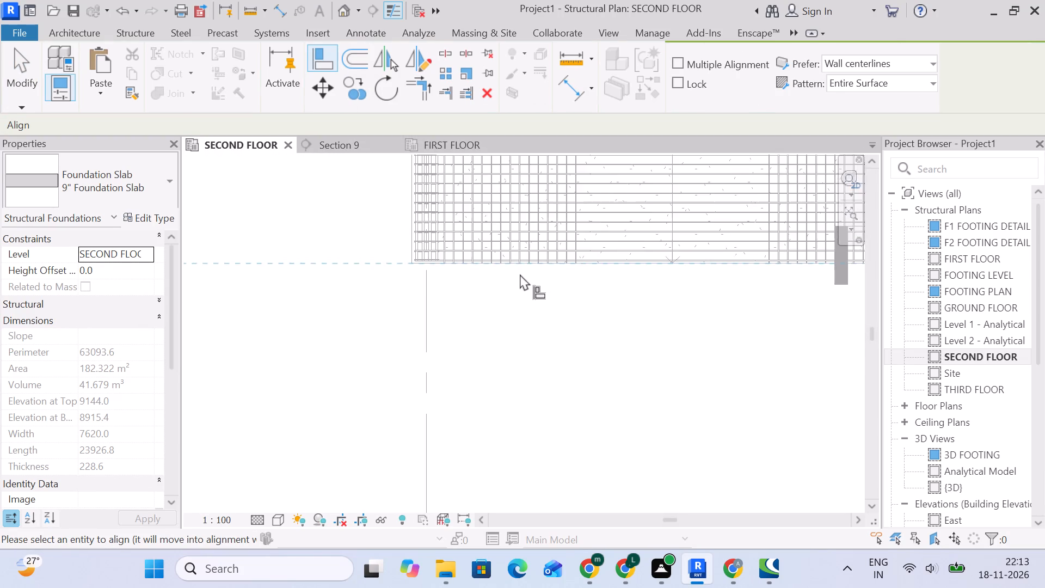
pyautogui.scroll(-5, 519, 272)
pyautogui.moveTo(518, 281); pyautogui.dragTo(620, 405, button='middle')
pyautogui.scroll(5, 513, 283)
pyautogui.click(495, 283)
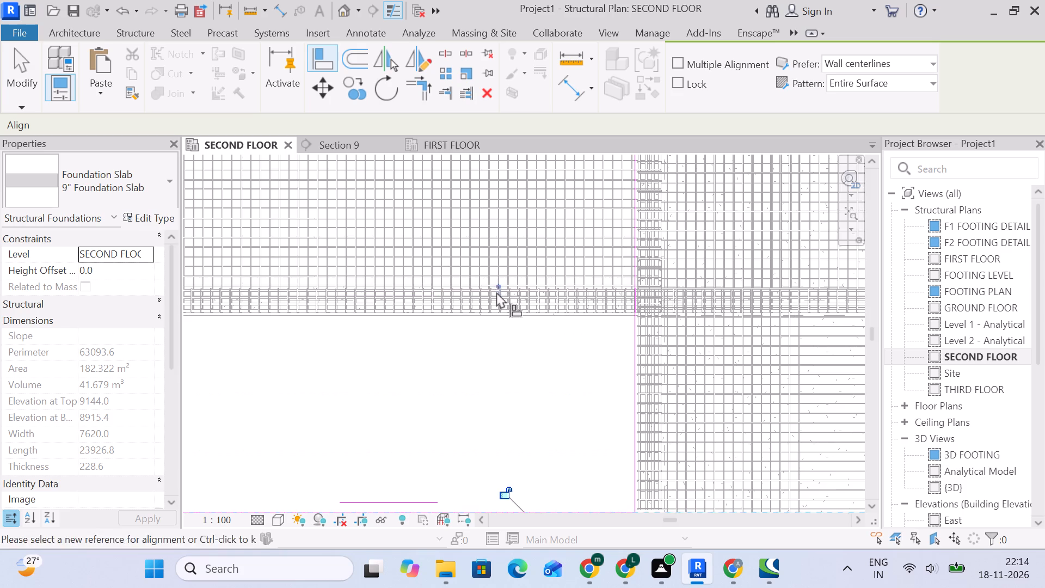
pyautogui.scroll(-6, 511, 325)
pyautogui.moveTo(523, 350); pyautogui.dragTo(546, 306, button='middle')
pyautogui.click(20, 93)
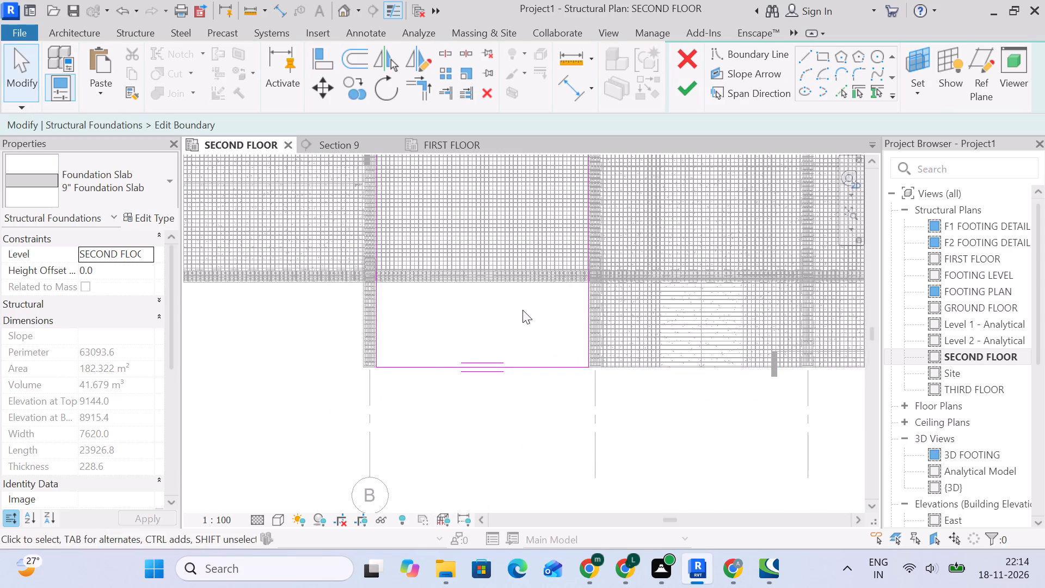
pyautogui.click(690, 91)
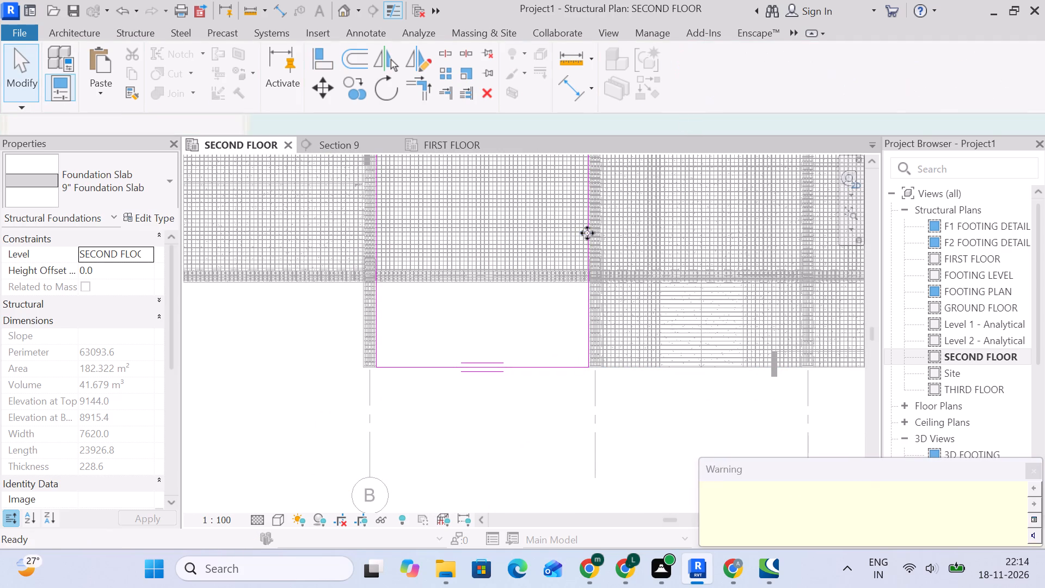
# Examine the extended slab bays, beam stirrups and 36M M_00 bars along grid 1, from grid B to the far slab edge.
pyautogui.moveTo(801, 323); pyautogui.dragTo(561, 295, button='middle')
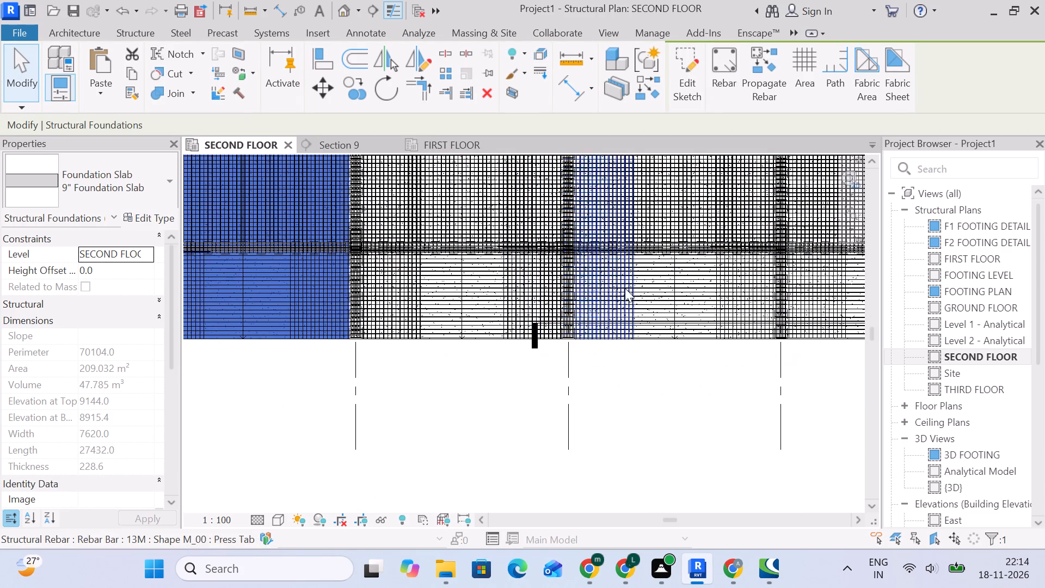
pyautogui.click(644, 389)
pyautogui.scroll(4, 661, 241)
pyautogui.click(665, 252)
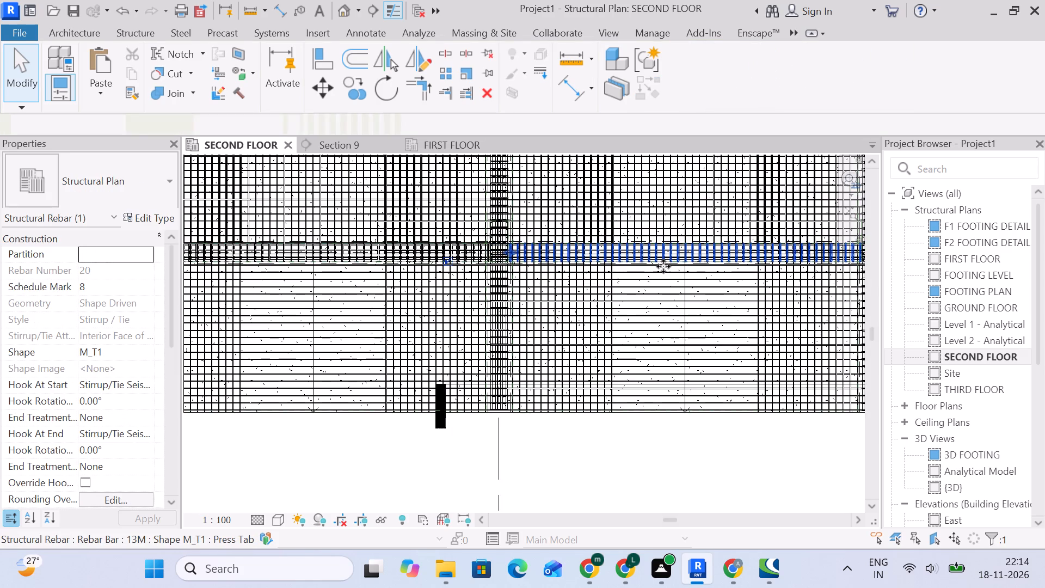
pyautogui.scroll(10, 613, 259)
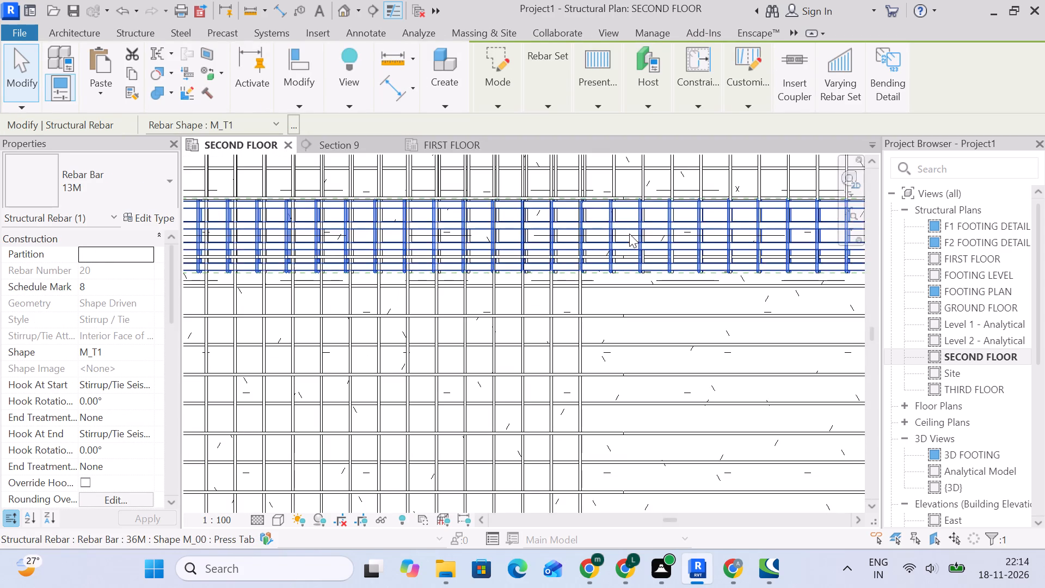
pyautogui.click(628, 234)
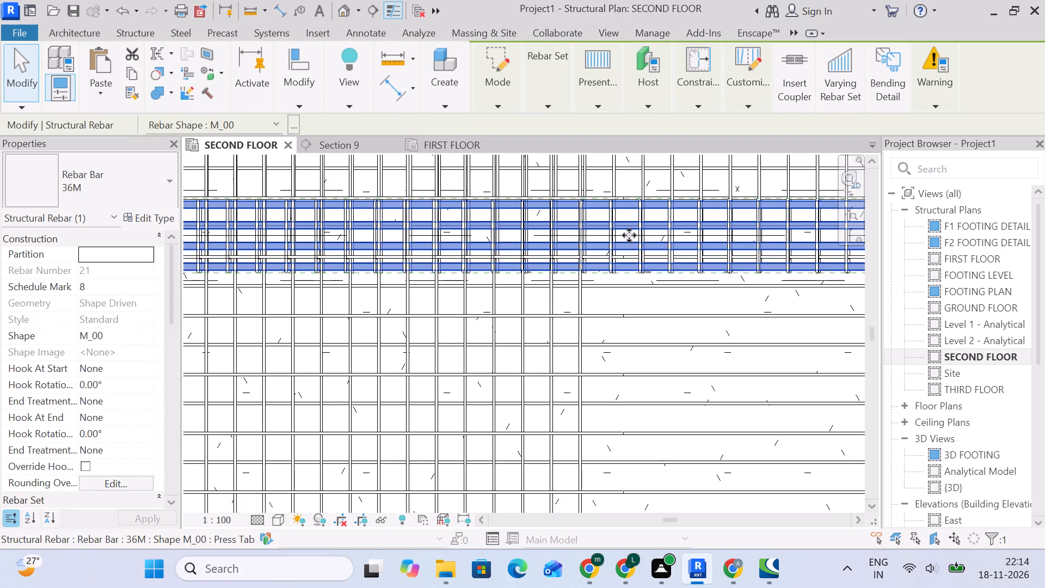
pyautogui.scroll(-7, 636, 235)
pyautogui.scroll(1, 465, 235)
pyautogui.scroll(-4, 515, 255)
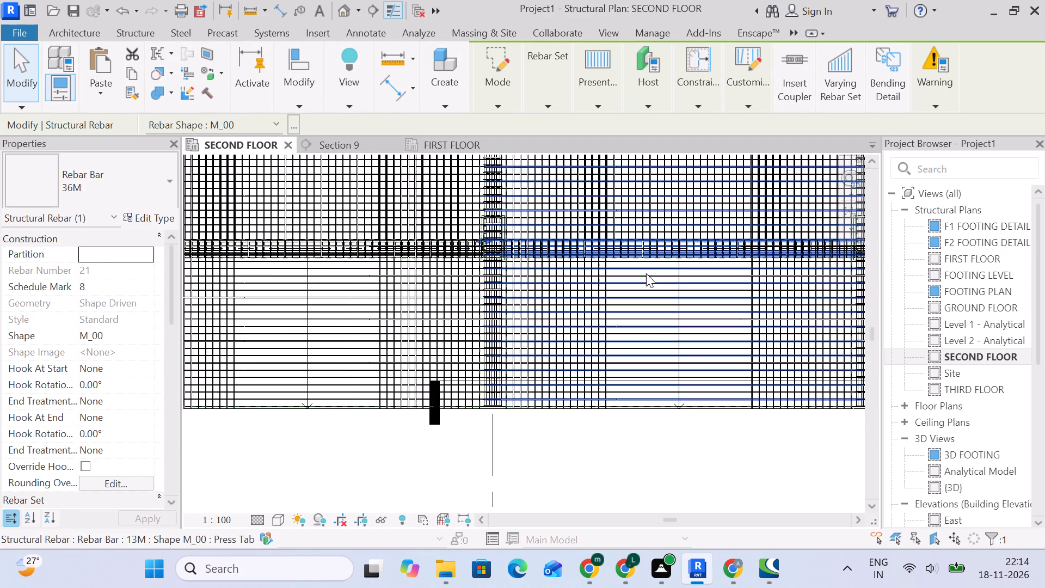
pyautogui.moveTo(665, 274); pyautogui.dragTo(514, 253, button='middle')
pyautogui.scroll(-4, 569, 250)
pyautogui.moveTo(673, 268); pyautogui.dragTo(423, 268, button='middle')
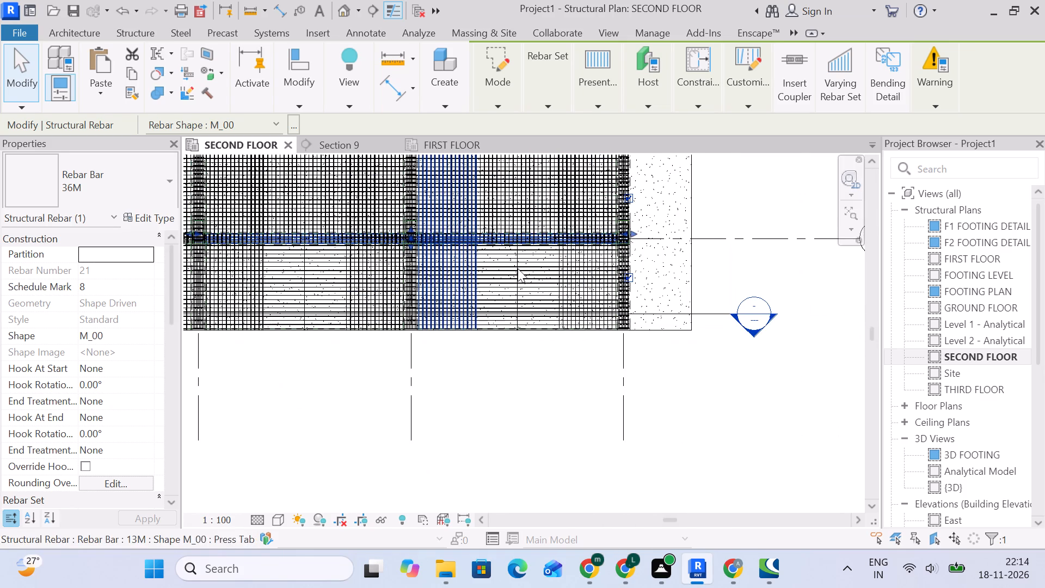
pyautogui.moveTo(601, 260); pyautogui.dragTo(785, 269, button='middle')
pyautogui.moveTo(385, 232); pyautogui.dragTo(570, 255, button='middle')
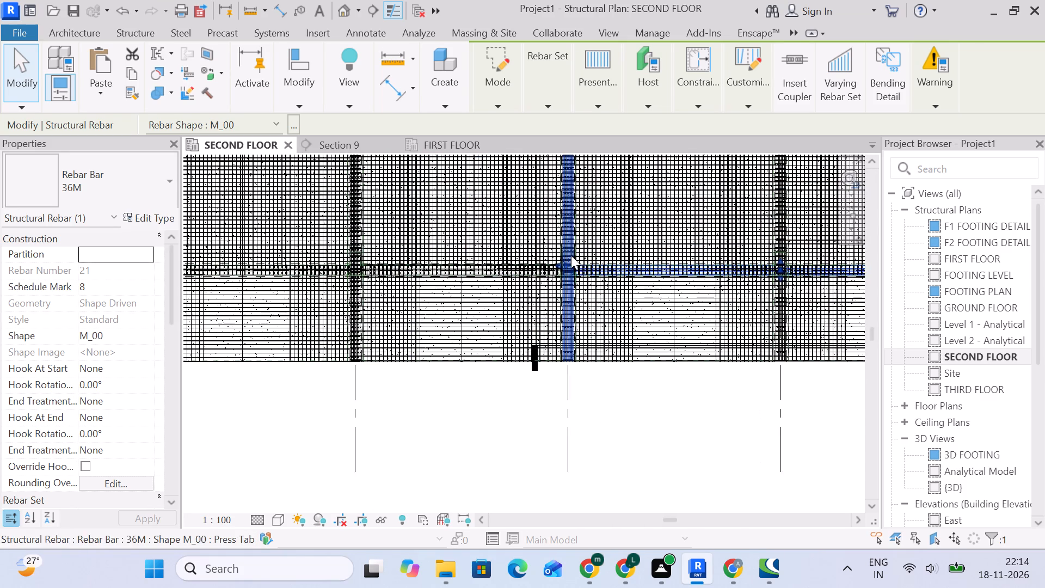
pyautogui.scroll(-4, 390, 295)
pyautogui.moveTo(407, 306); pyautogui.dragTo(619, 306, button='middle')
pyautogui.scroll(4, 481, 303)
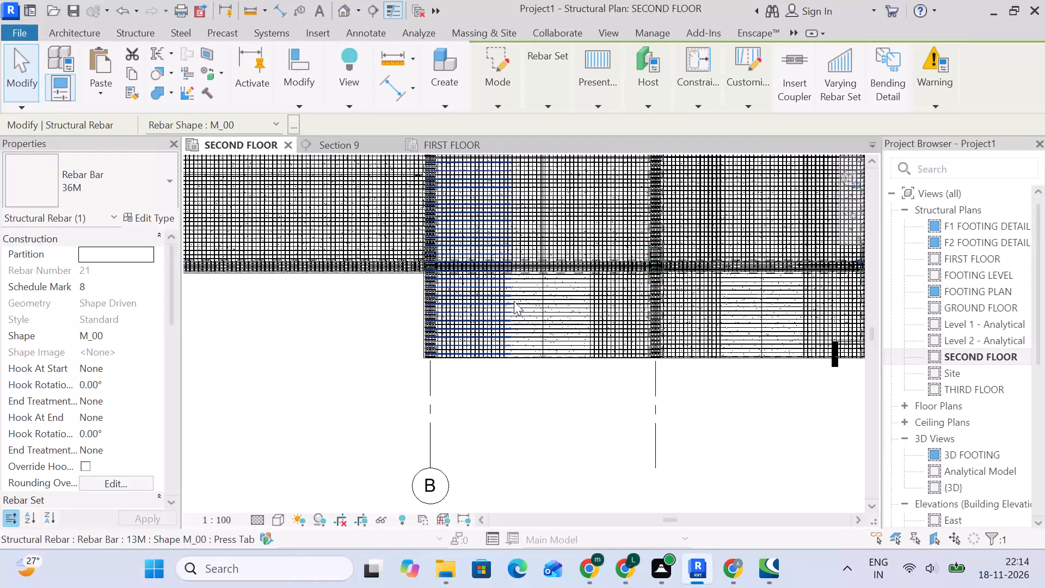
pyautogui.scroll(4, 624, 270)
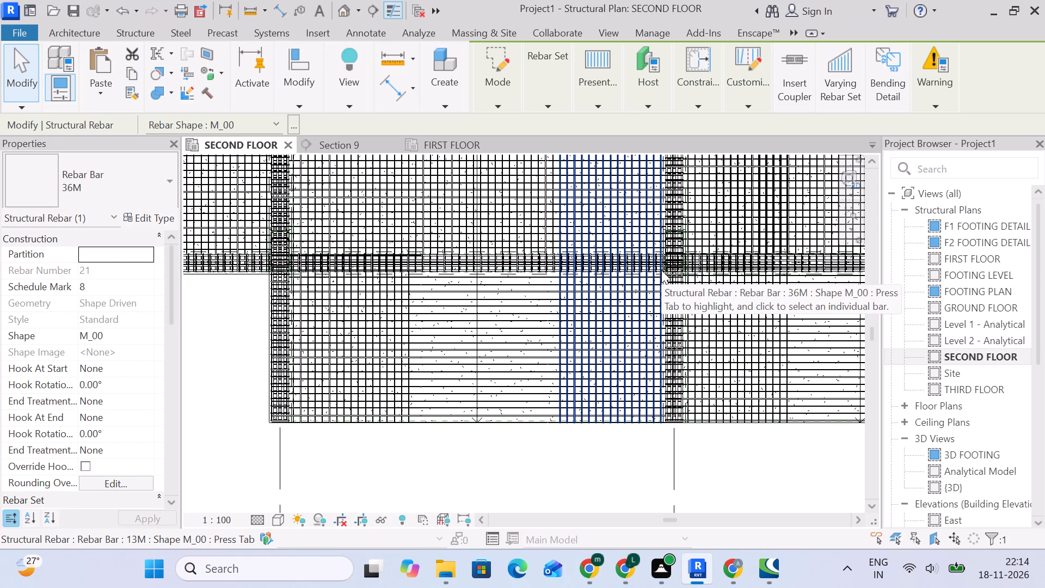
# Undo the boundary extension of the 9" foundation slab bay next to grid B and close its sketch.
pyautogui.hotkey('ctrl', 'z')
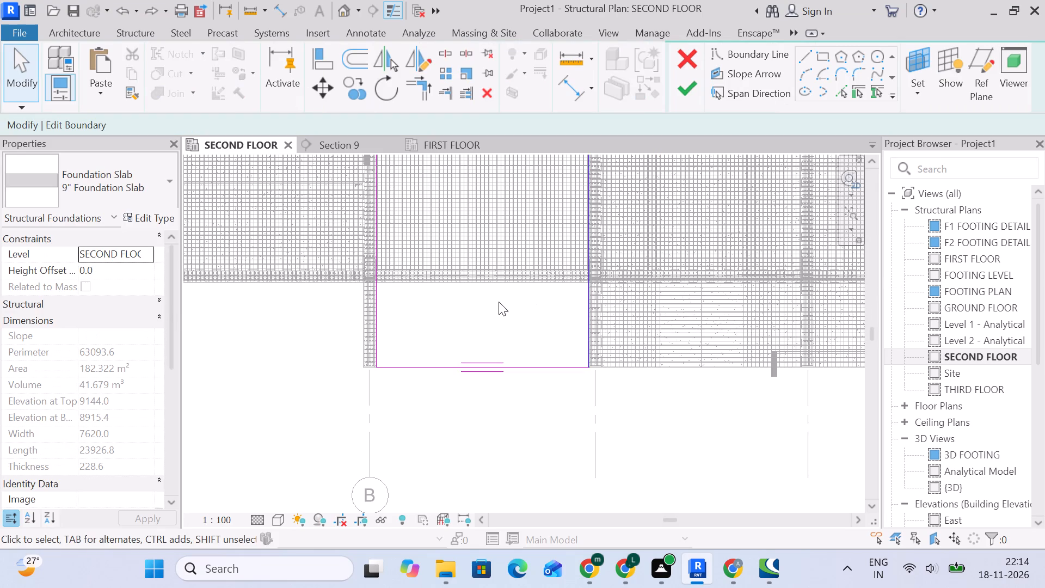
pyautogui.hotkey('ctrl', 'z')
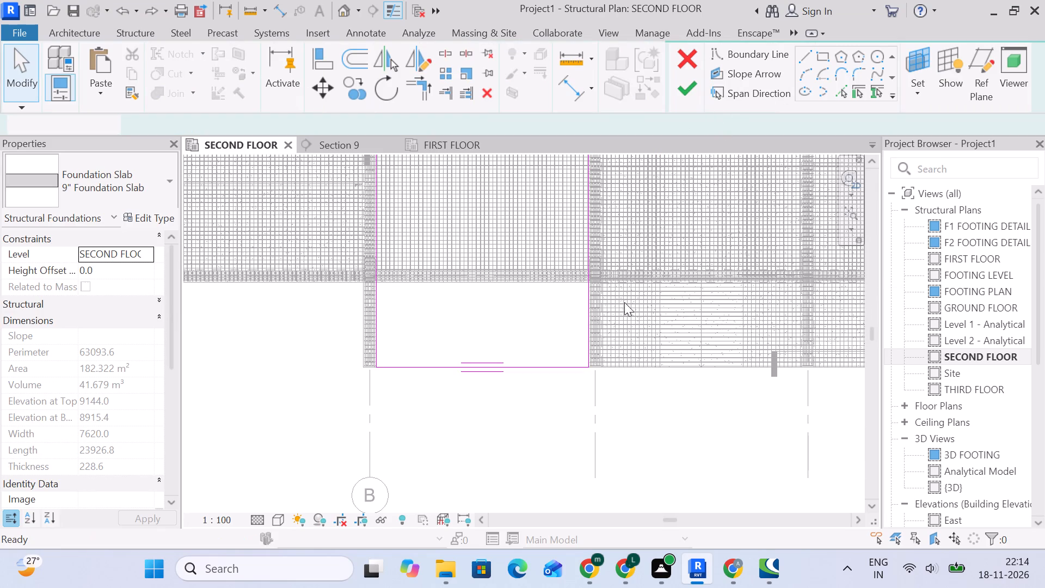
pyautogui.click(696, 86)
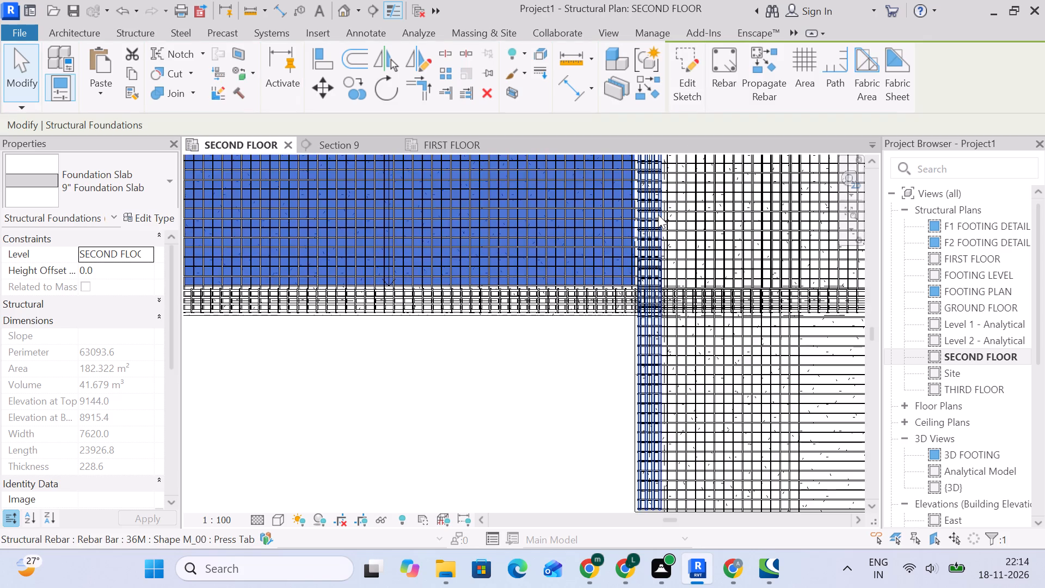
# Extend the 9" foundation slab bay next to grid B again by aligning its grid 1 boundary edge with the adjoining slab's free edge.
pyautogui.scroll(-6, 662, 222)
pyautogui.click(679, 87)
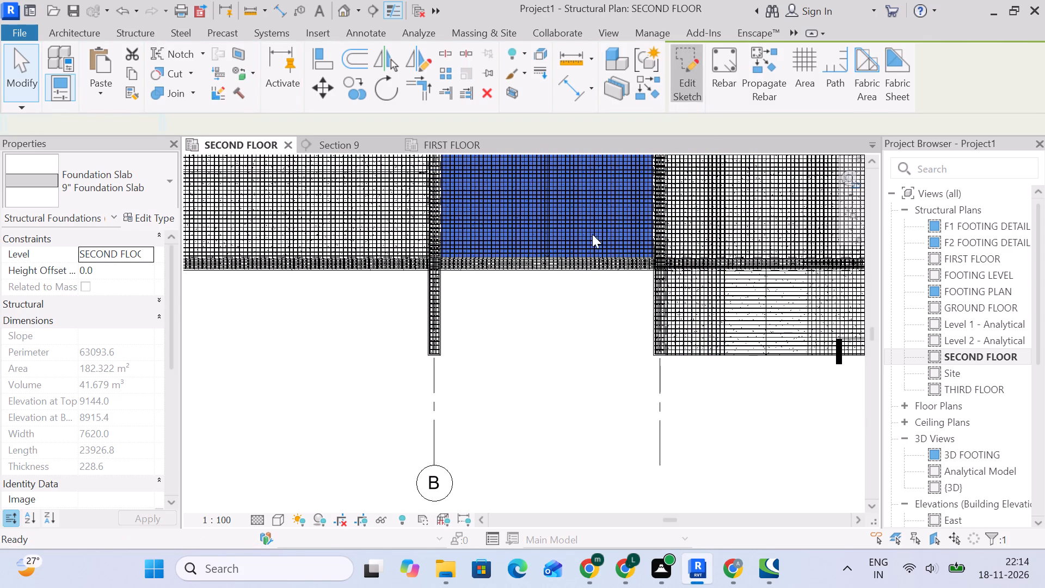
pyautogui.click(576, 252)
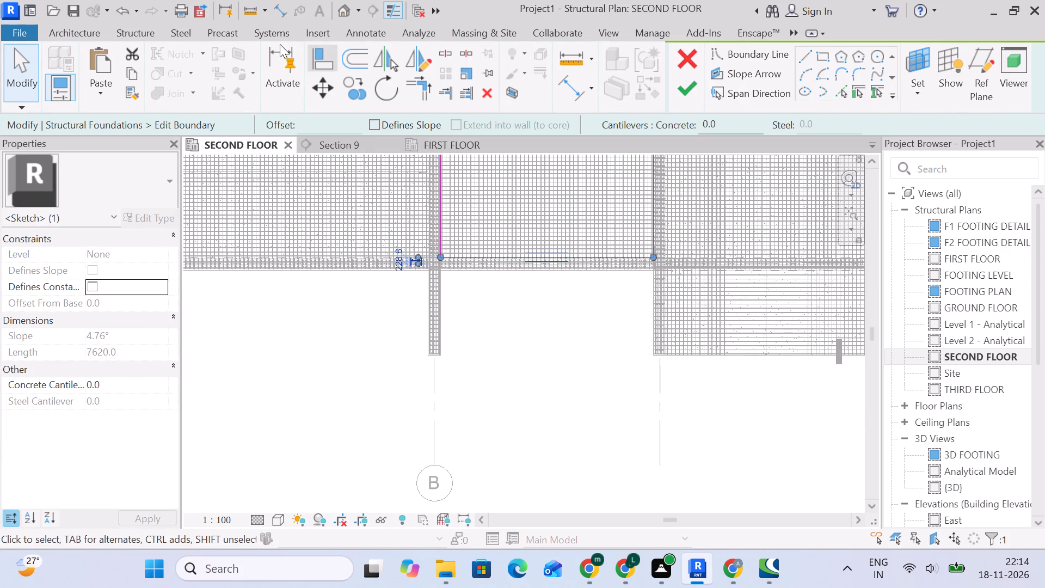
pyautogui.click(328, 65)
pyautogui.scroll(4, 686, 358)
pyautogui.click(695, 352)
pyautogui.scroll(2, 699, 355)
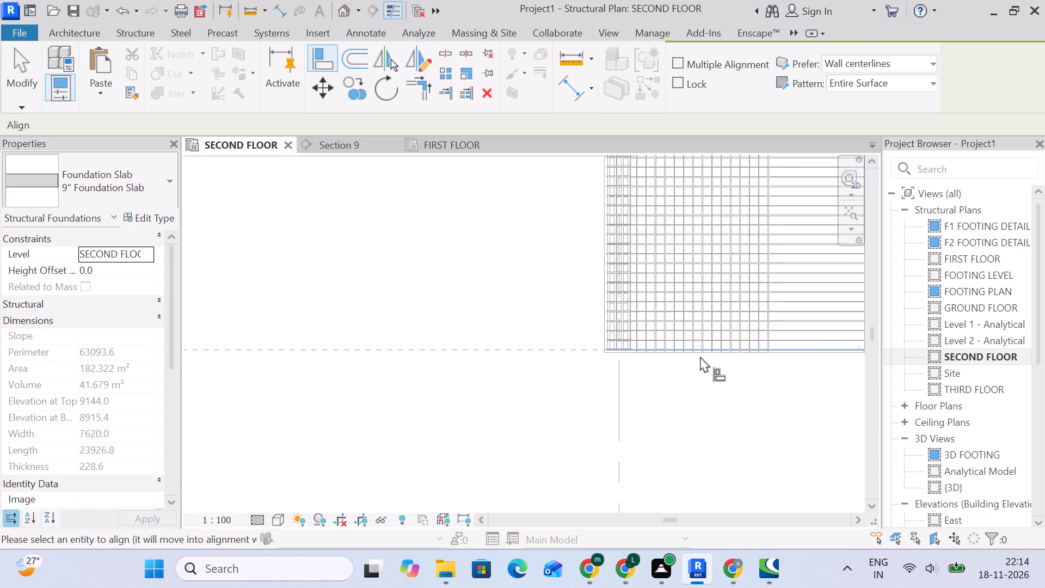
pyautogui.scroll(9, 700, 356)
pyautogui.click(685, 335)
pyautogui.click(685, 351)
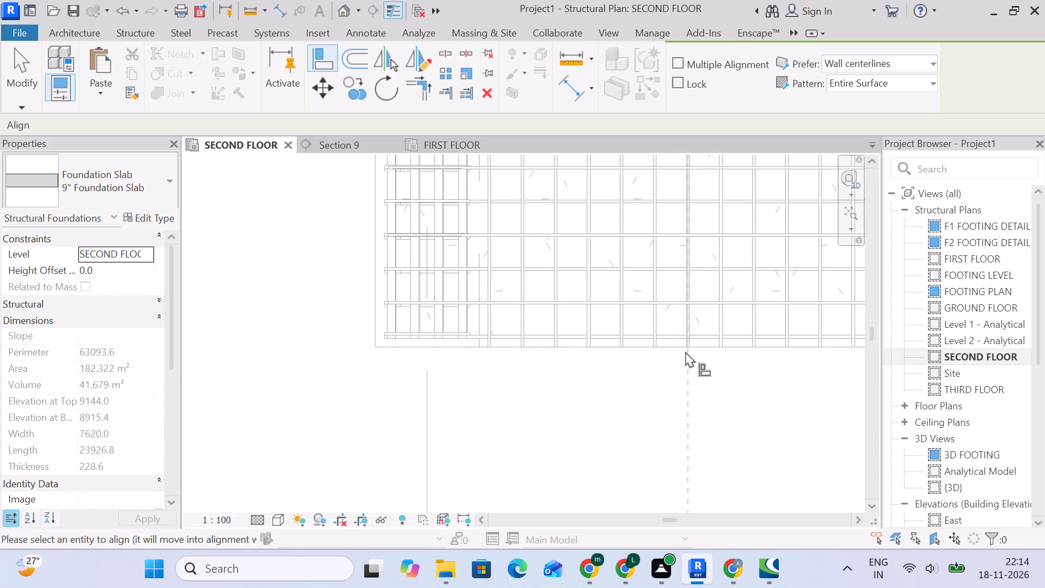
pyautogui.click(690, 347)
pyautogui.click(668, 350)
pyautogui.scroll(-12, 668, 350)
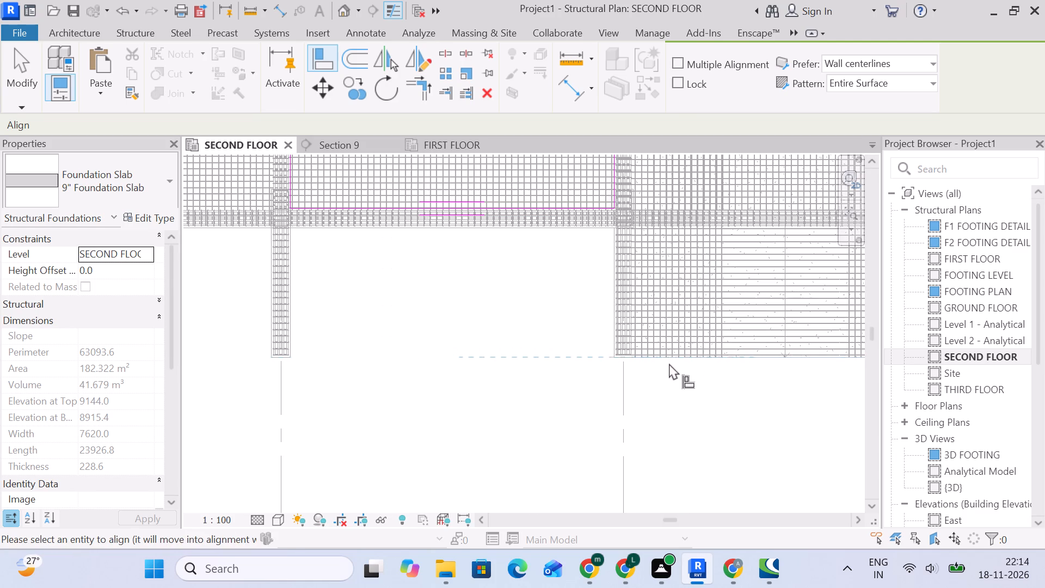
pyautogui.click(540, 203)
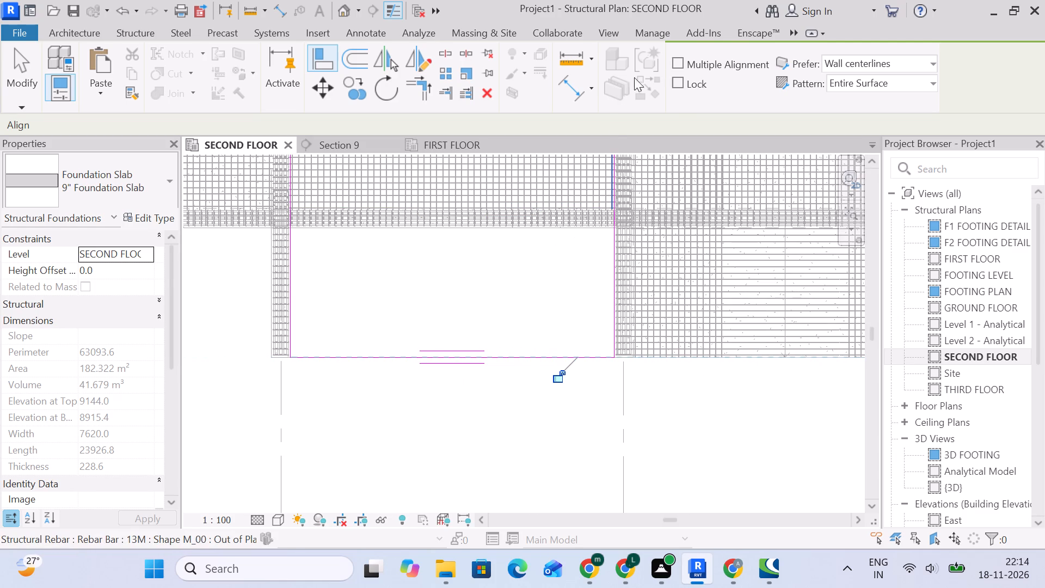
pyautogui.click(14, 70)
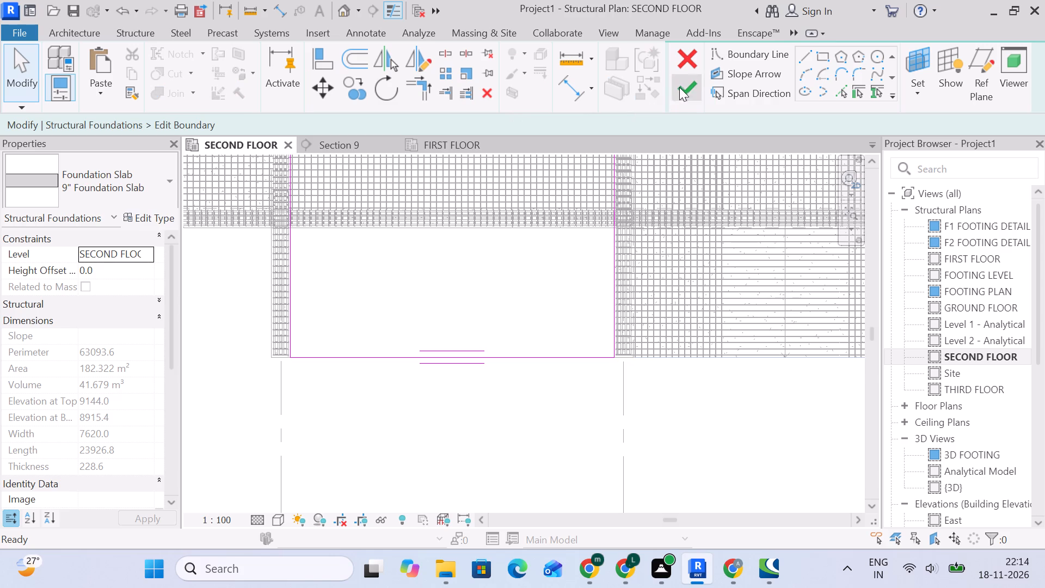
pyautogui.click(679, 87)
# In the extended bay next to grid B, shift the short 13M M_00 bar set at the beam opposite grid B inward to the cover line.
pyautogui.scroll(-4, 718, 237)
pyautogui.moveTo(715, 246); pyautogui.dragTo(551, 246, button='middle')
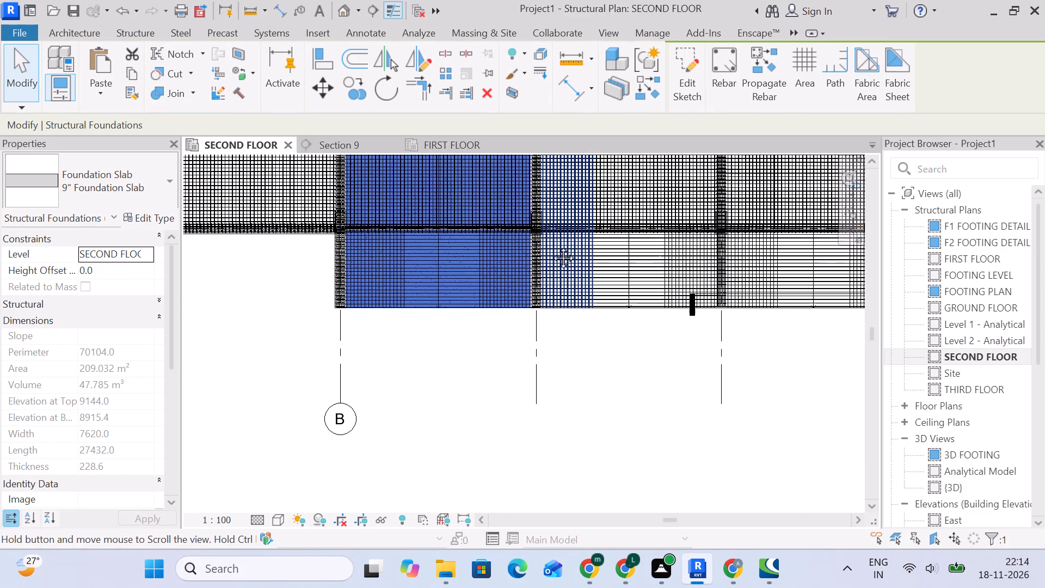
pyautogui.moveTo(551, 246); pyautogui.dragTo(511, 247, button='middle')
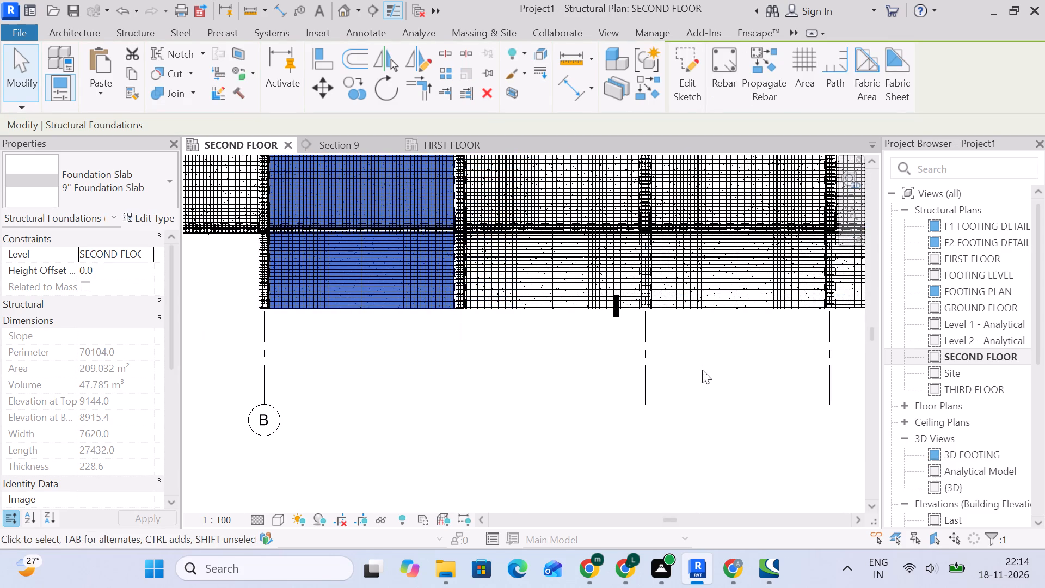
pyautogui.scroll(-4, 734, 378)
pyautogui.moveTo(733, 381); pyautogui.dragTo(470, 349, button='middle')
pyautogui.scroll(-4, 477, 346)
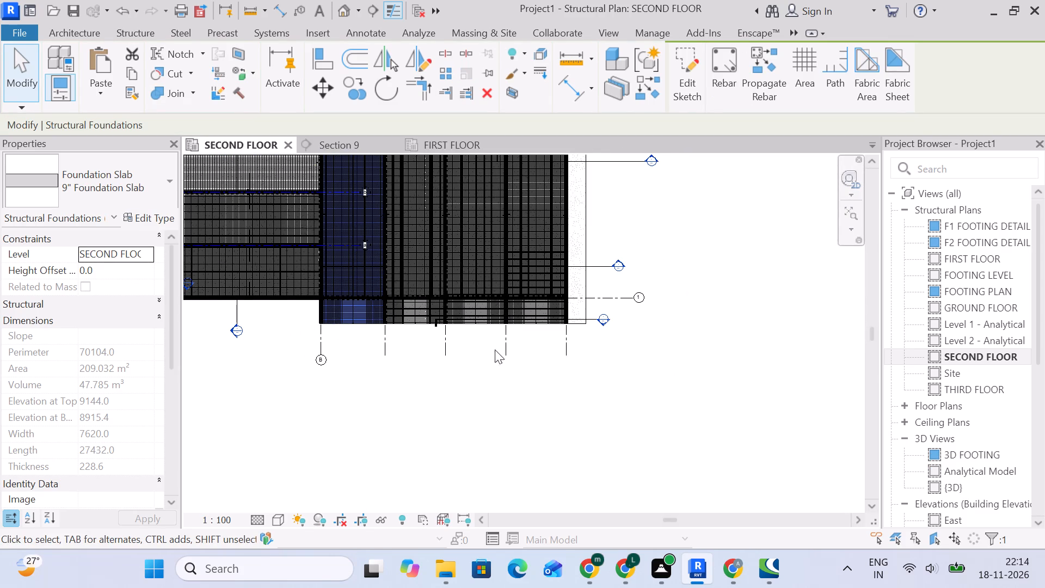
pyautogui.click(560, 393)
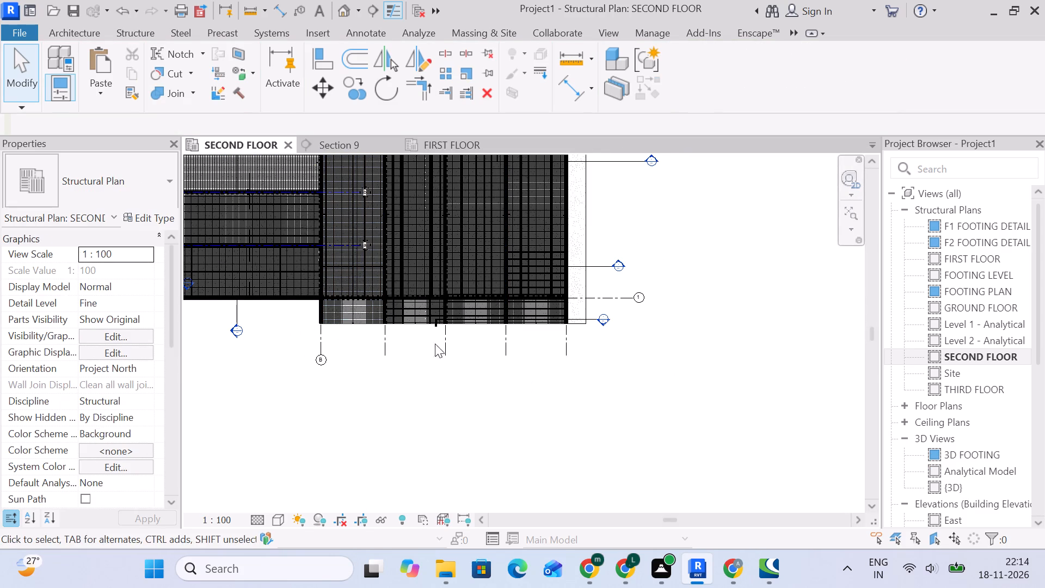
pyautogui.scroll(6, 340, 314)
pyautogui.scroll(18, 397, 335)
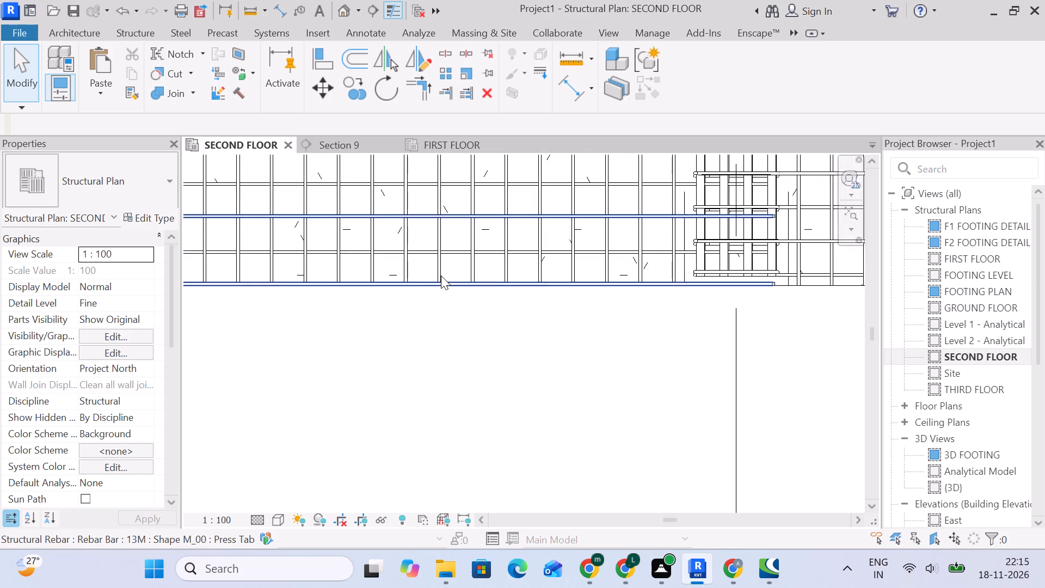
pyautogui.scroll(5, 441, 275)
pyautogui.click(452, 293)
pyautogui.moveTo(441, 345); pyautogui.dragTo(561, 384, button='middle')
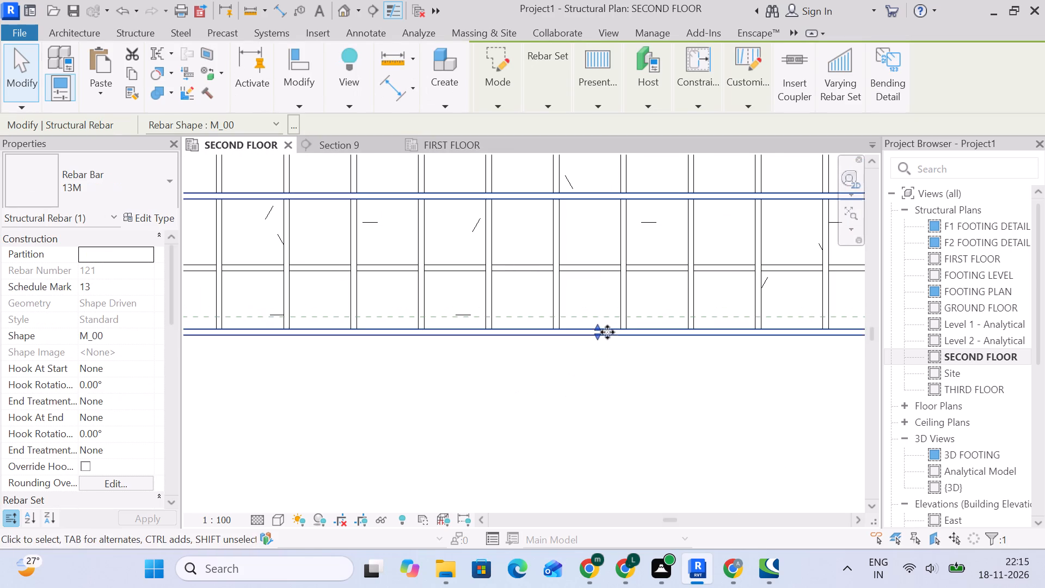
pyautogui.moveTo(598, 330); pyautogui.dragTo(599, 317)
# Shift the full-span 13M Rebar Shape 4 set at this bay's free edge inward to the cover line.
pyautogui.scroll(-5, 402, 383)
pyautogui.moveTo(396, 385); pyautogui.dragTo(689, 385, button='middle')
pyautogui.scroll(2, 687, 385)
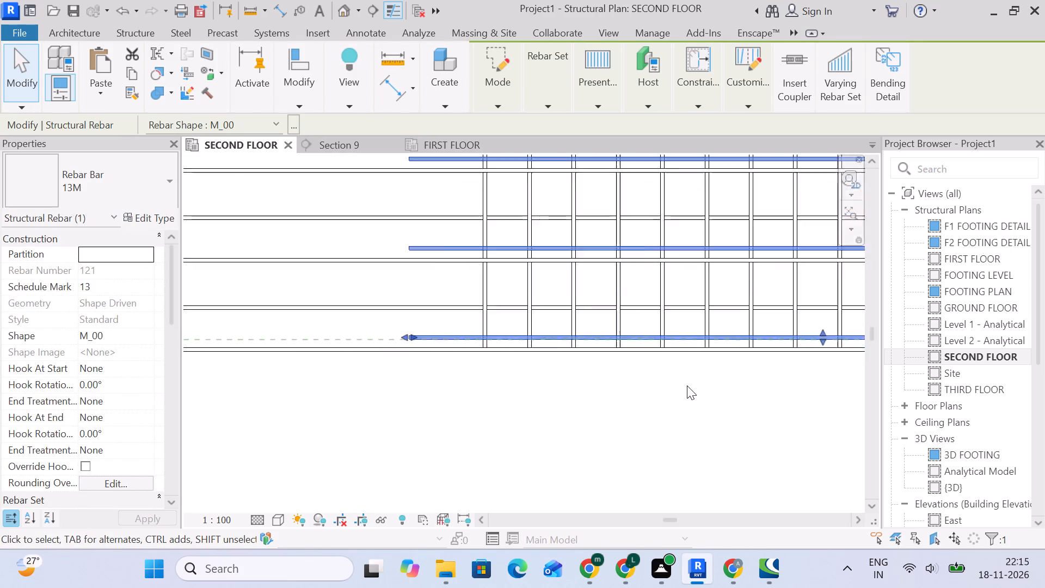
pyautogui.scroll(3, 687, 385)
pyautogui.scroll(-5, 452, 371)
pyautogui.moveTo(447, 374); pyautogui.dragTo(778, 401, button='middle')
pyautogui.scroll(-5, 471, 418)
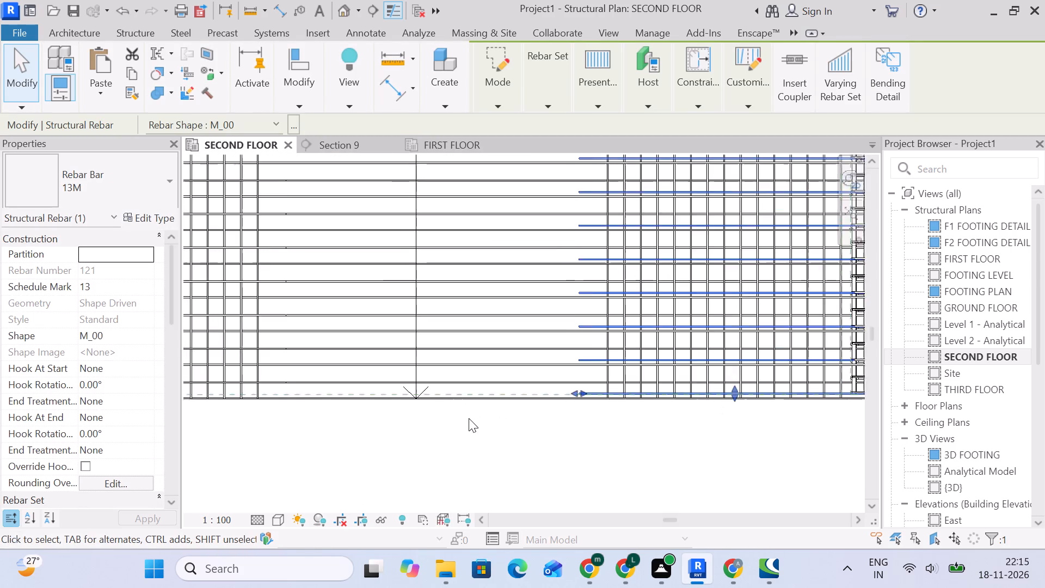
pyautogui.moveTo(469, 418); pyautogui.dragTo(727, 431, button='middle')
pyautogui.scroll(5, 414, 412)
pyautogui.click(414, 428)
pyautogui.click(406, 414)
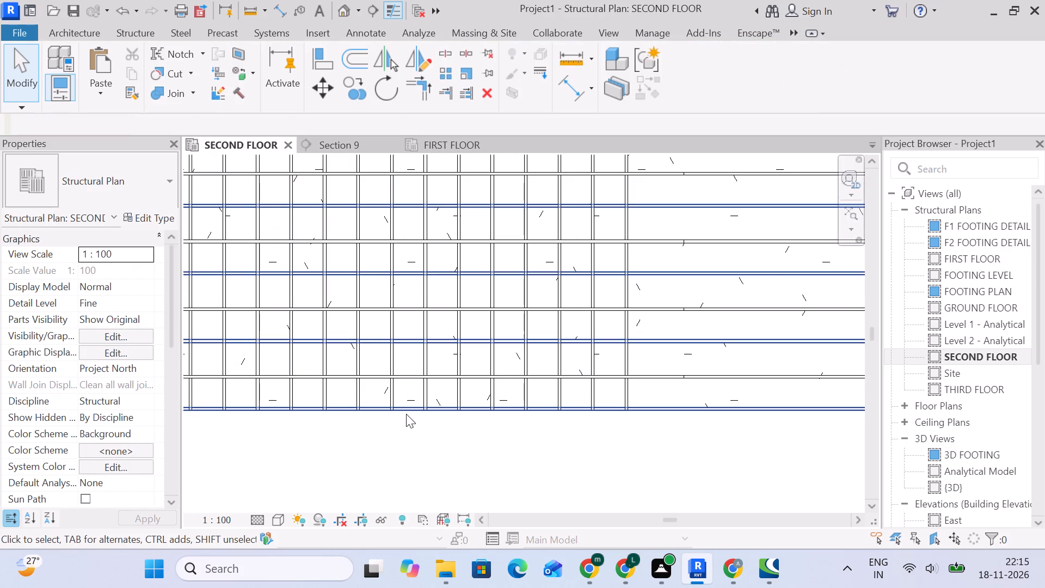
pyautogui.moveTo(407, 423); pyautogui.dragTo(649, 439, button='middle')
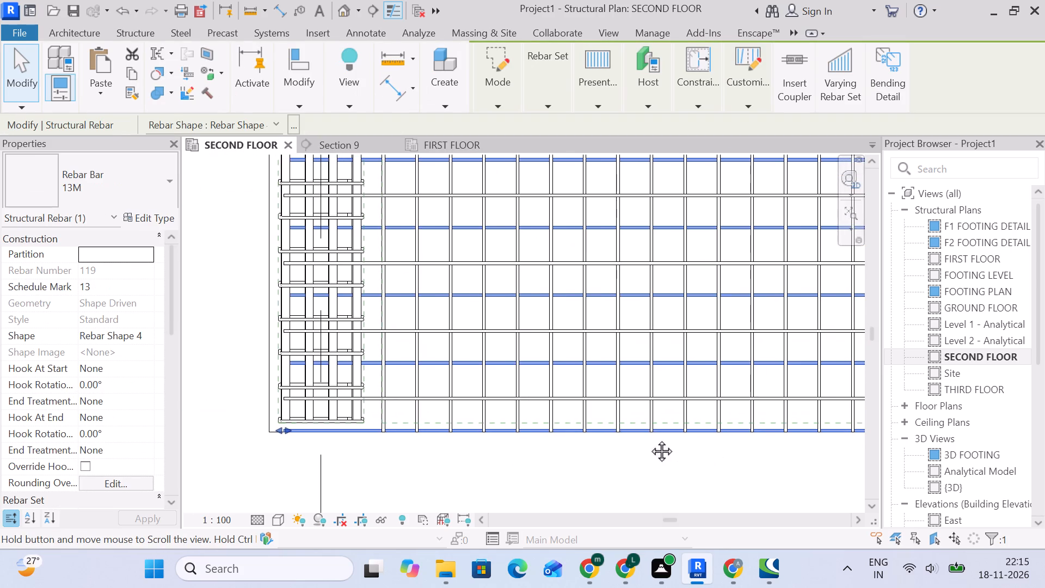
pyautogui.moveTo(649, 439); pyautogui.dragTo(383, 396, button='middle')
pyautogui.moveTo(739, 429); pyautogui.dragTo(443, 407, button='middle')
pyautogui.scroll(1, 643, 376)
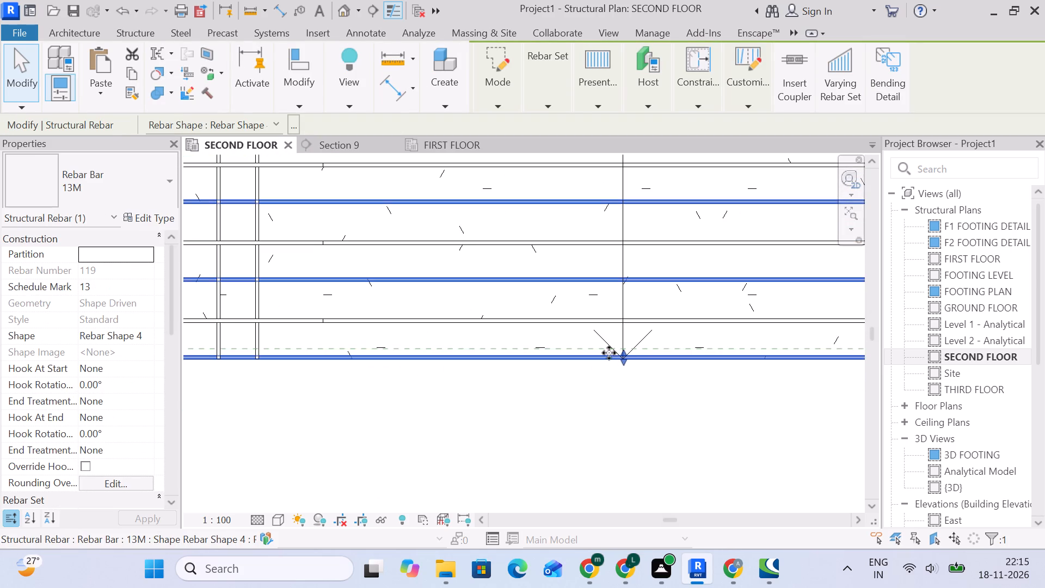
pyautogui.moveTo(623, 357); pyautogui.dragTo(624, 347)
# Shift the short 13M M_00 bar set at the grid B beam inward so its outermost bar lies midway between the neighbouring bar rows.
pyautogui.scroll(-5, 520, 406)
pyautogui.moveTo(514, 407); pyautogui.dragTo(767, 407, button='middle')
pyautogui.scroll(1, 767, 407)
pyautogui.click(537, 443)
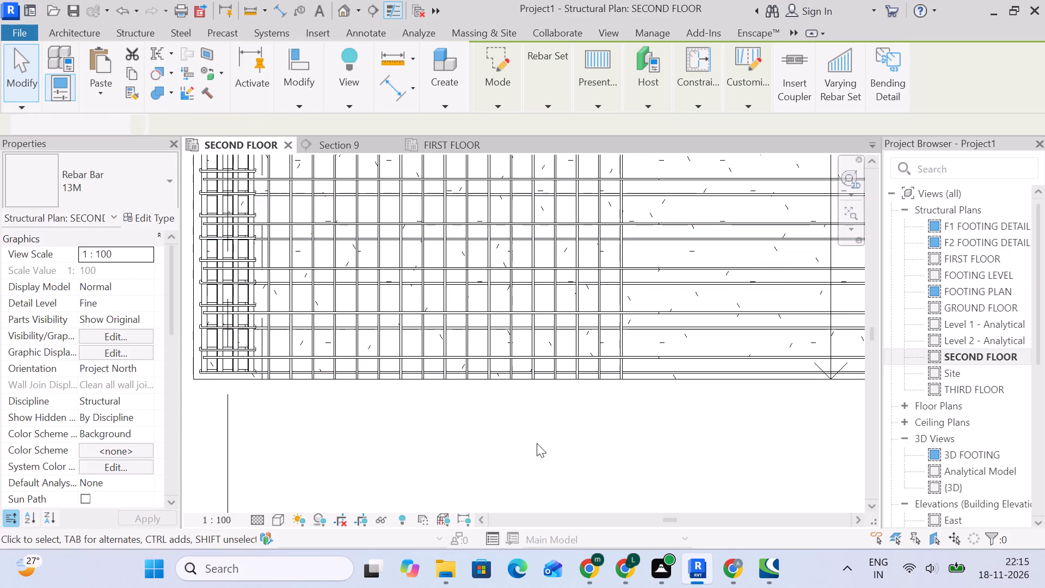
pyautogui.click(589, 360)
pyautogui.scroll(3, 438, 362)
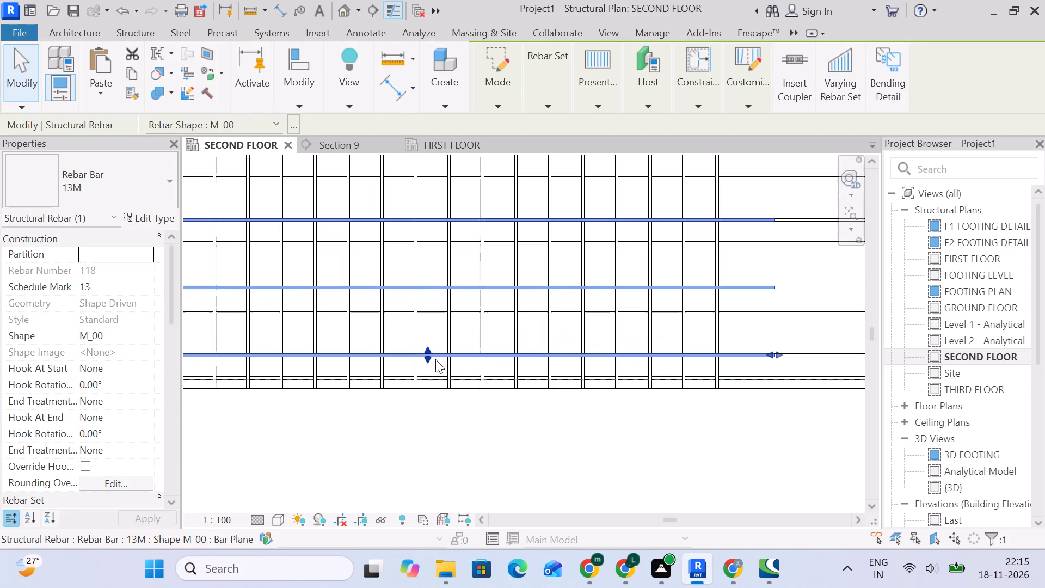
pyautogui.moveTo(425, 351); pyautogui.dragTo(429, 345)
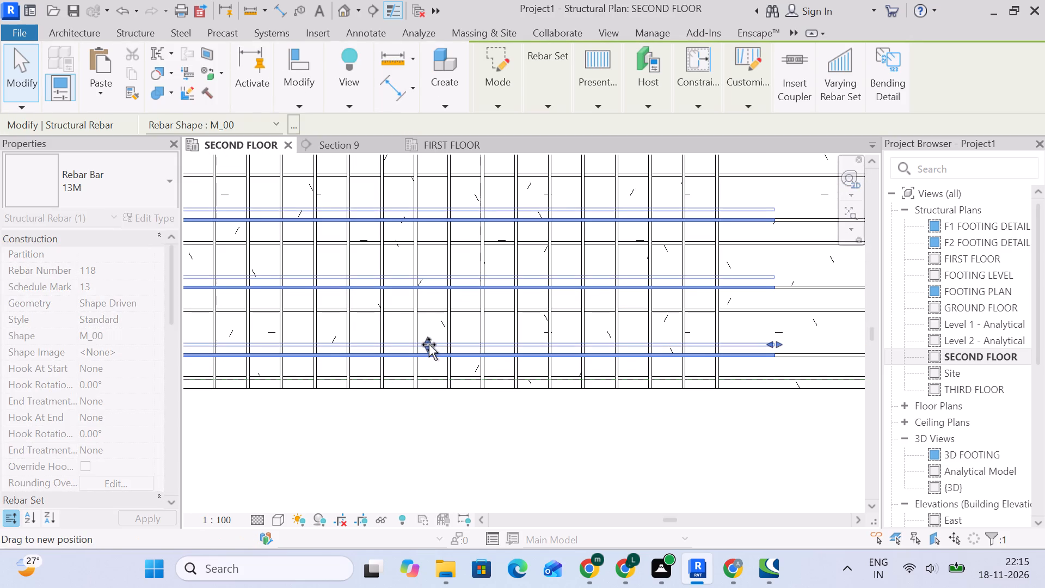
pyautogui.moveTo(429, 345); pyautogui.dragTo(431, 346)
# Shift the other full-span 13M Rebar Shape 4 set inward onto the row of the moved short bars at grid B.
pyautogui.scroll(-4, 567, 429)
pyautogui.moveTo(757, 461); pyautogui.dragTo(420, 381, button='middle')
pyautogui.click(516, 385)
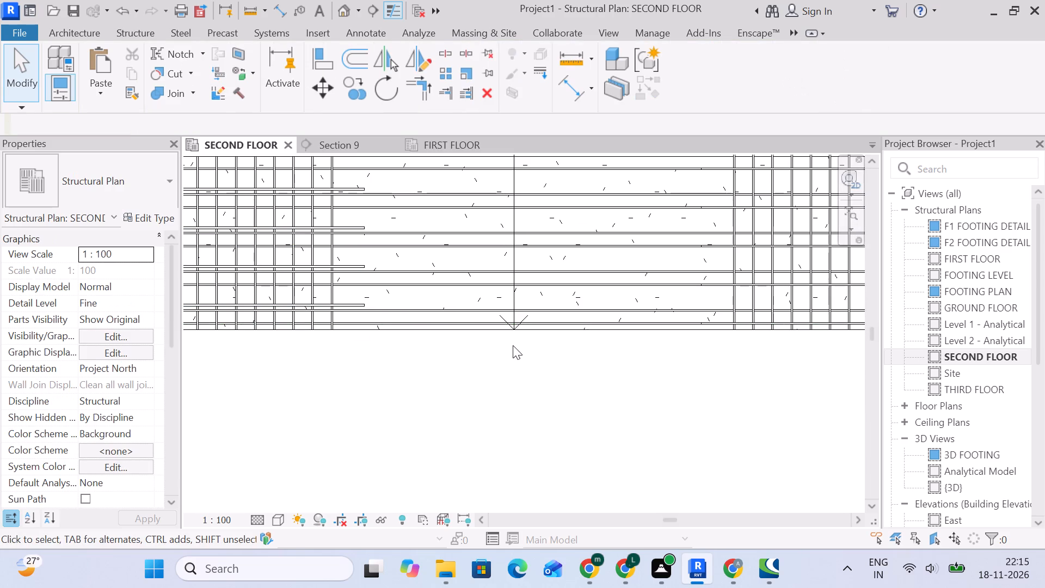
pyautogui.click(549, 308)
pyautogui.moveTo(515, 307); pyautogui.dragTo(519, 299)
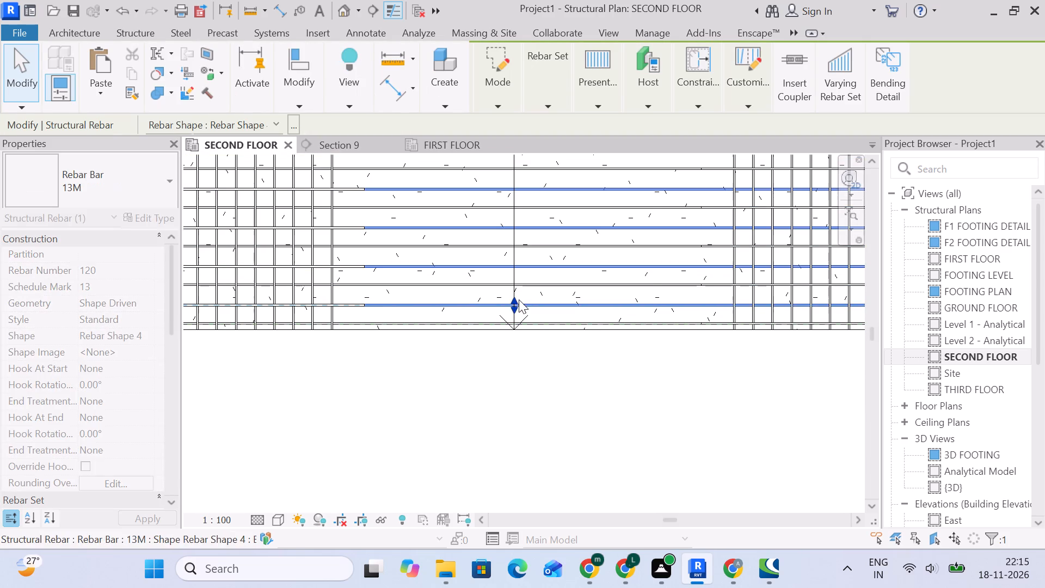
# Cut a section across the grid 1 beam in the bay beside grid E, on its grid B side, with view depth ending before the grid E beam.
pyautogui.click(532, 376)
pyautogui.scroll(-4, 539, 377)
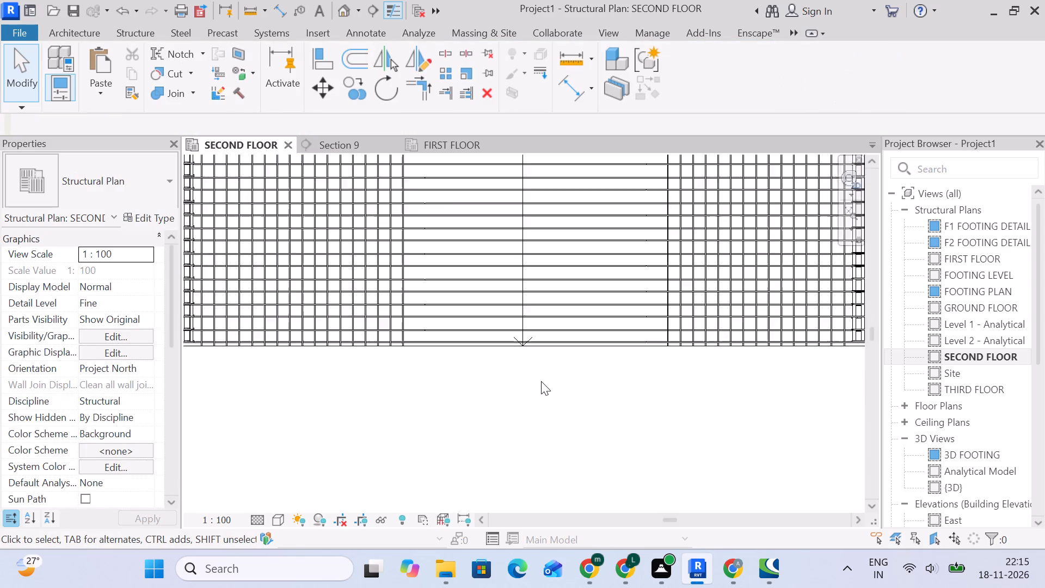
pyautogui.scroll(-7, 541, 381)
pyautogui.moveTo(651, 413); pyautogui.dragTo(426, 412, button='middle')
pyautogui.scroll(1, 651, 446)
pyautogui.moveTo(651, 446); pyautogui.dragTo(470, 447, button='middle')
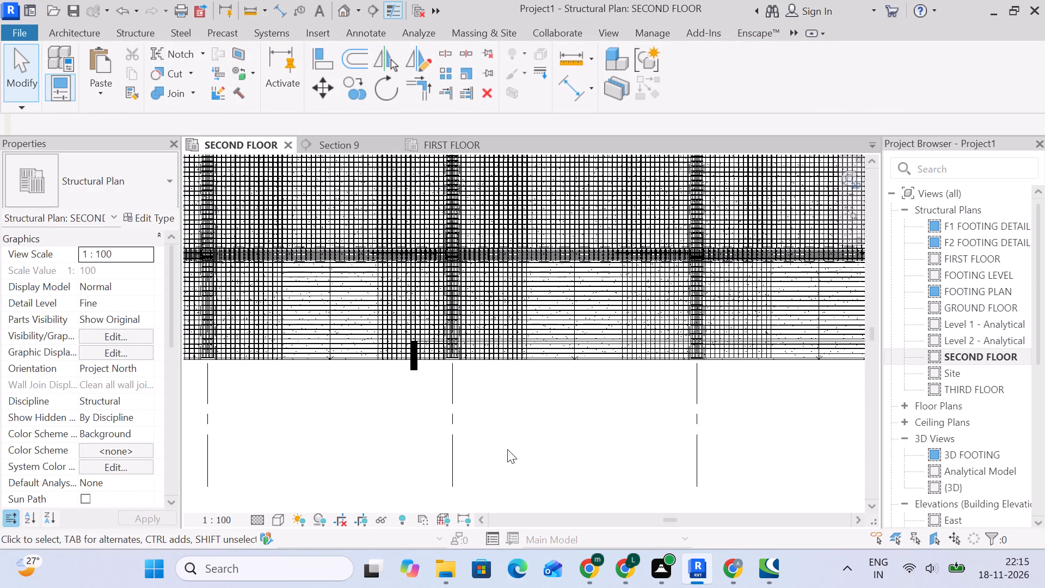
pyautogui.click(608, 438)
pyautogui.scroll(-4, 705, 436)
pyautogui.moveTo(709, 436); pyautogui.dragTo(563, 432, button='middle')
pyautogui.scroll(-5, 553, 412)
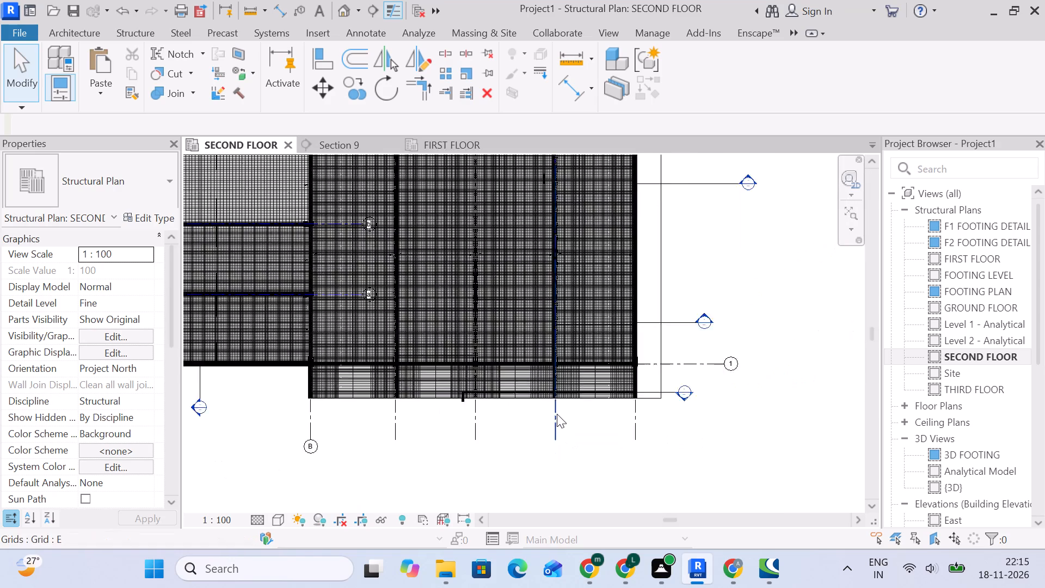
pyautogui.scroll(5, 558, 414)
pyautogui.click(372, 3)
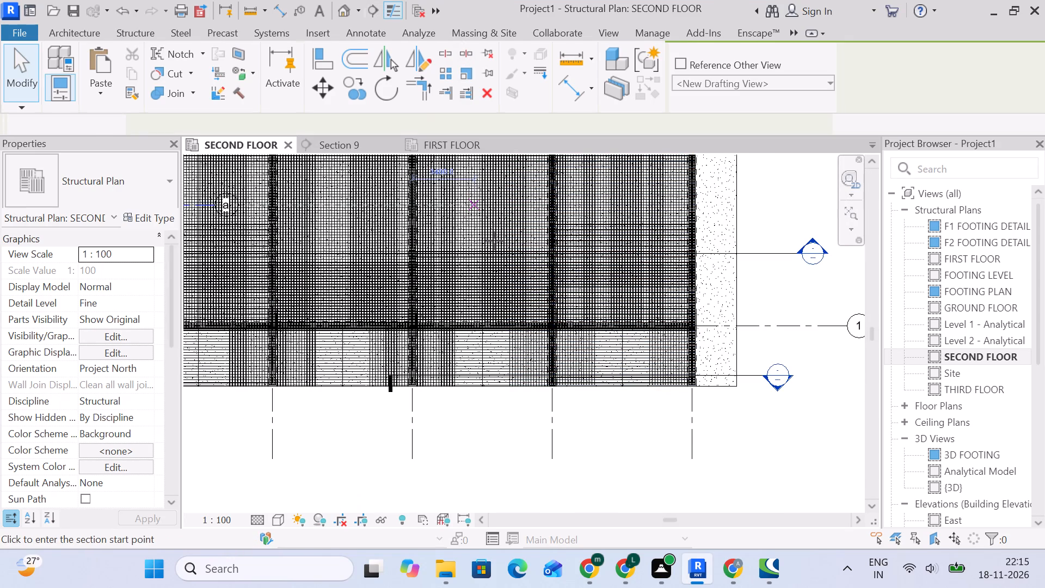
pyautogui.scroll(4, 505, 259)
pyautogui.click(500, 323)
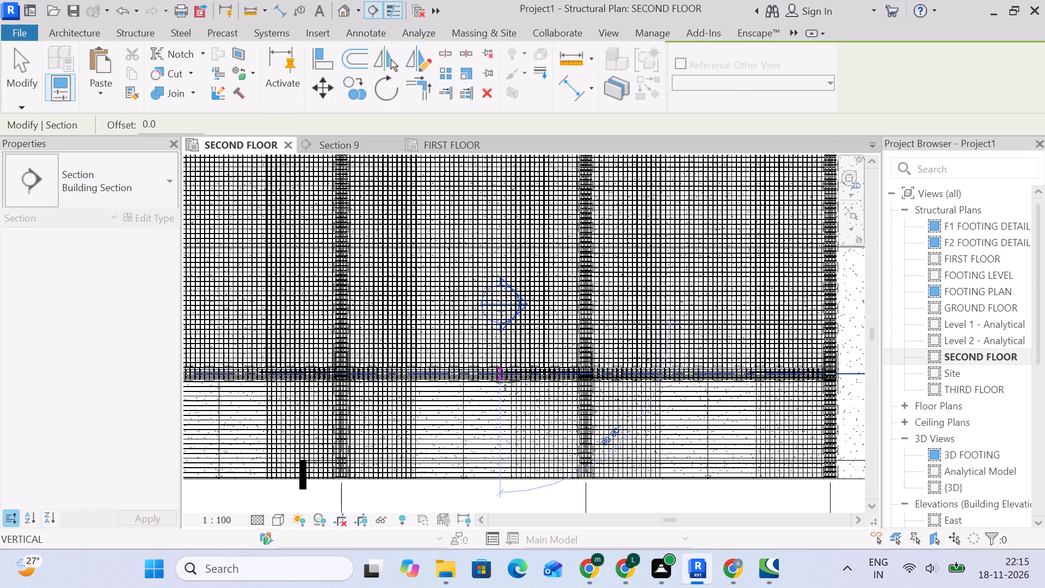
pyautogui.click(505, 404)
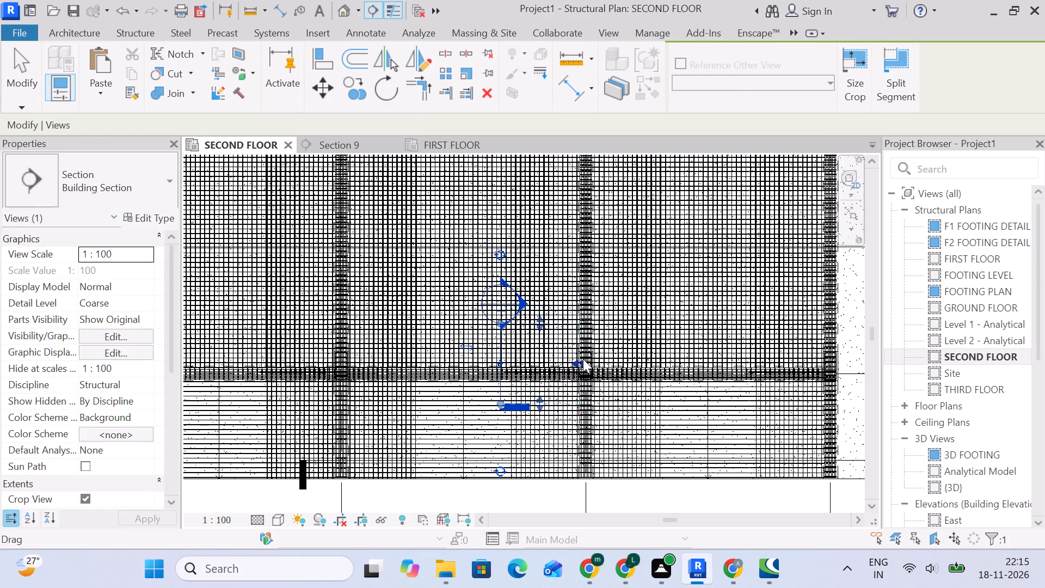
pyautogui.moveTo(583, 359); pyautogui.dragTo(546, 363)
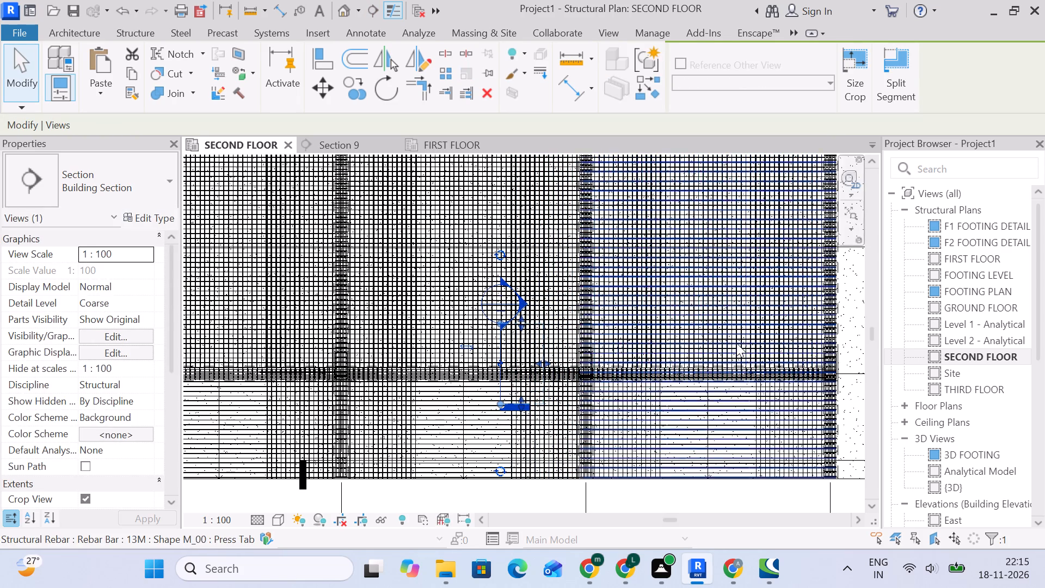
# Open the new beam section view and set its detail level to Fine.
pyautogui.scroll(-4, 736, 343)
pyautogui.moveTo(724, 344); pyautogui.dragTo(519, 268, button='middle')
pyautogui.rightClick(703, 247)
pyautogui.click(738, 144)
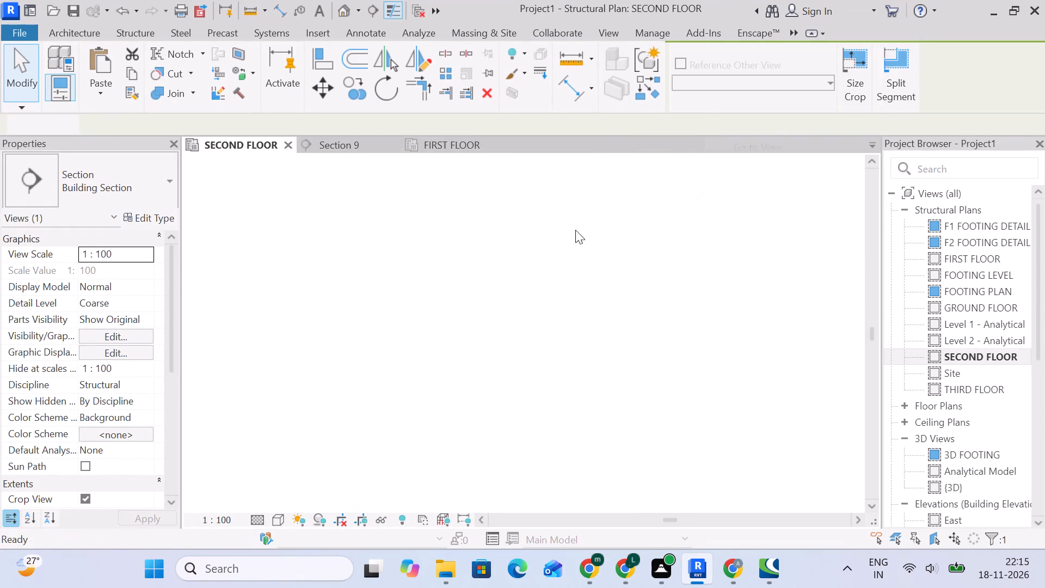
pyautogui.scroll(10, 515, 372)
pyautogui.moveTo(530, 361); pyautogui.dragTo(552, 274, button='middle')
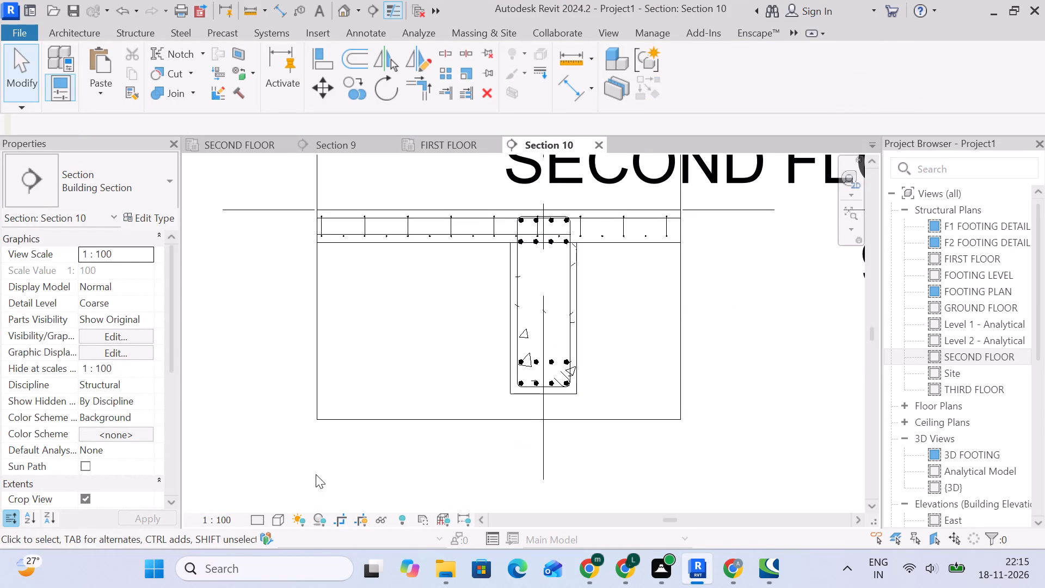
pyautogui.click(254, 514)
pyautogui.click(259, 504)
pyautogui.scroll(7, 464, 403)
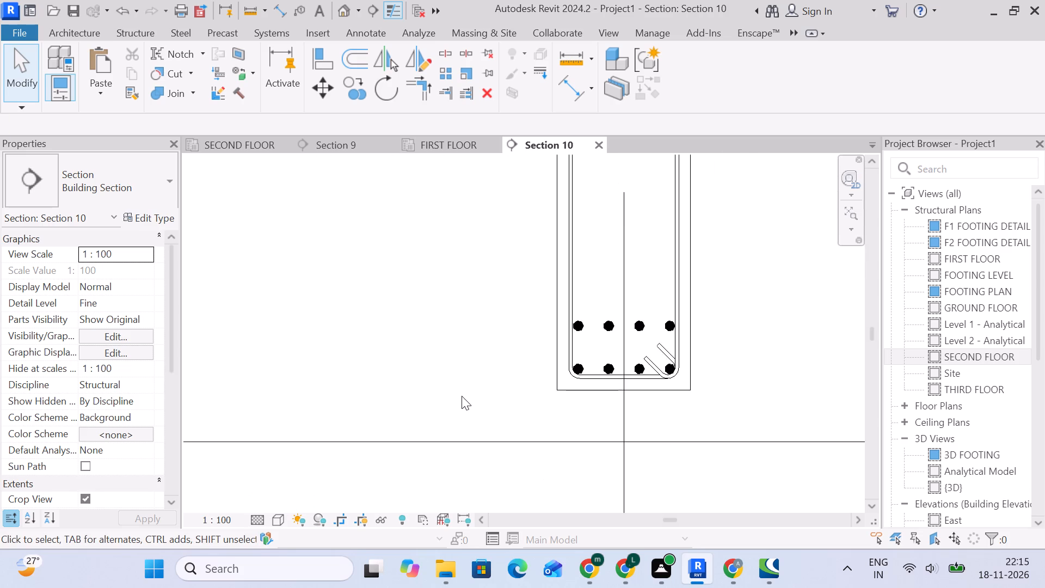
# Select the grid 1 beam's 13M M_T1 stirrup set in the section and examine its extent on the SECOND FLOOR plan.
pyautogui.click(628, 366)
pyautogui.scroll(-5, 640, 369)
pyautogui.moveTo(665, 379); pyautogui.dragTo(650, 379, button='middle')
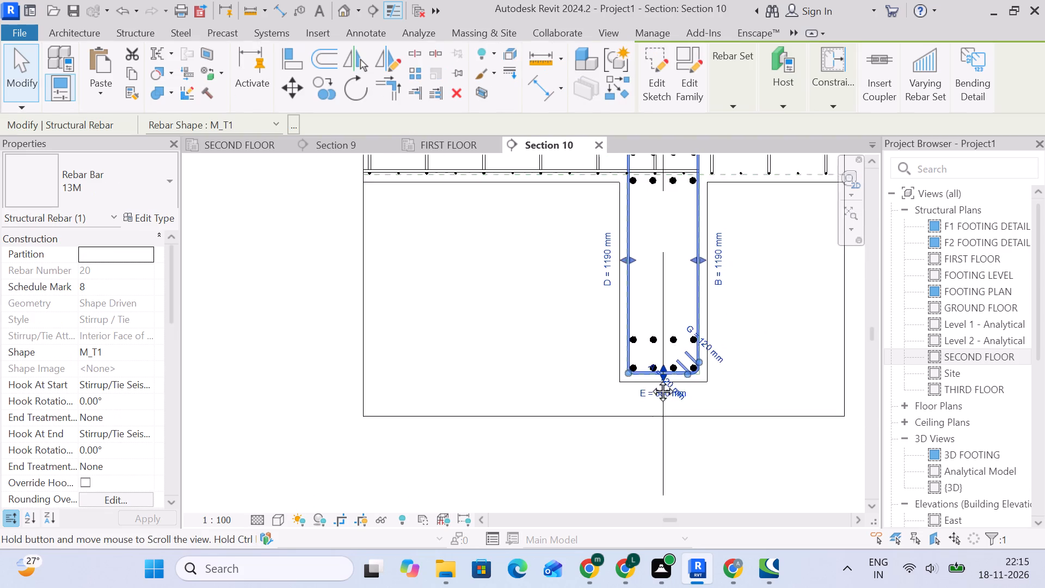
pyautogui.moveTo(650, 379); pyautogui.dragTo(500, 369, button='middle')
pyautogui.click(330, 145)
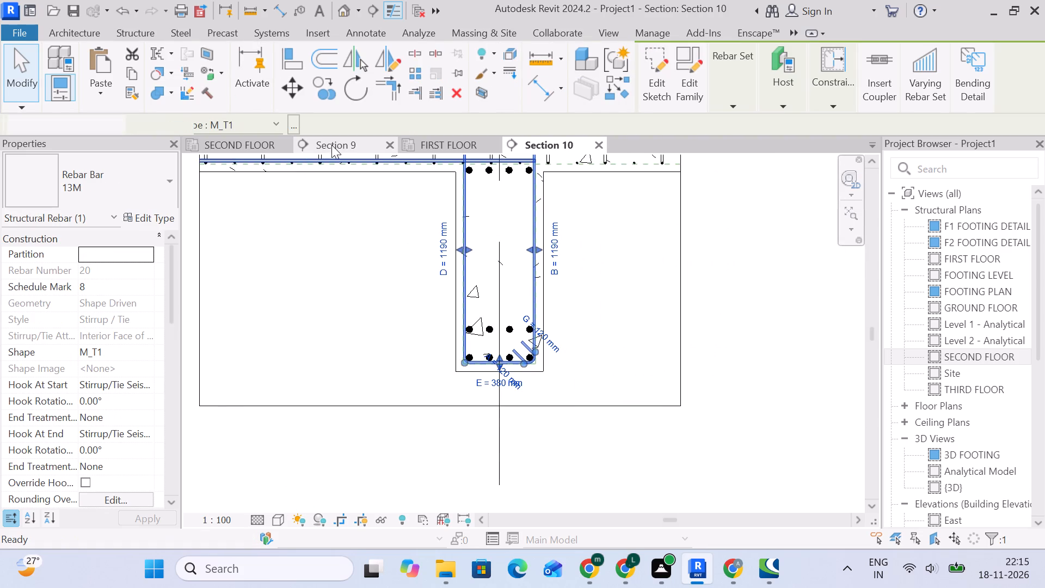
pyautogui.click(248, 139)
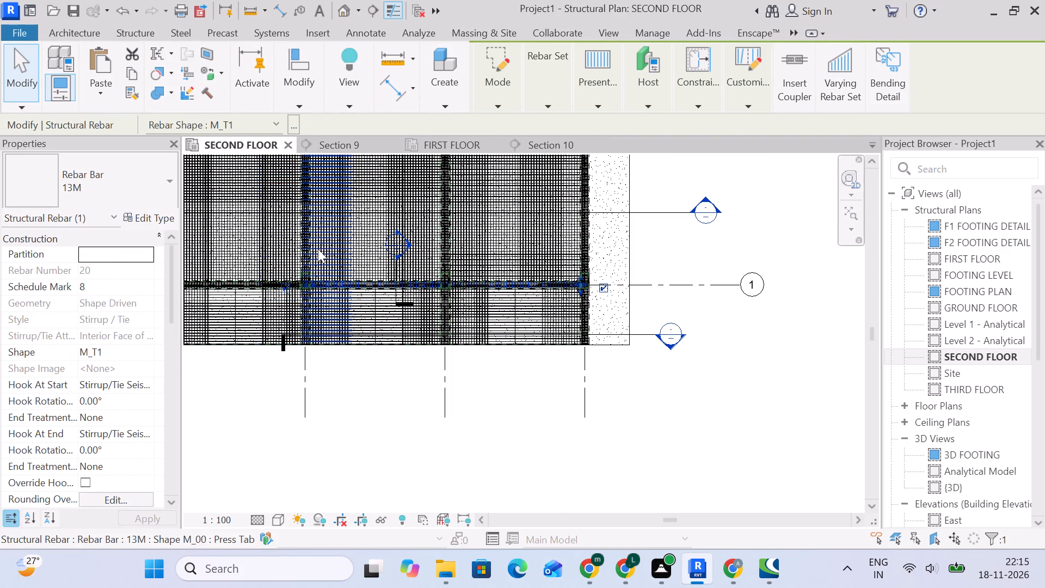
pyautogui.scroll(10, 292, 302)
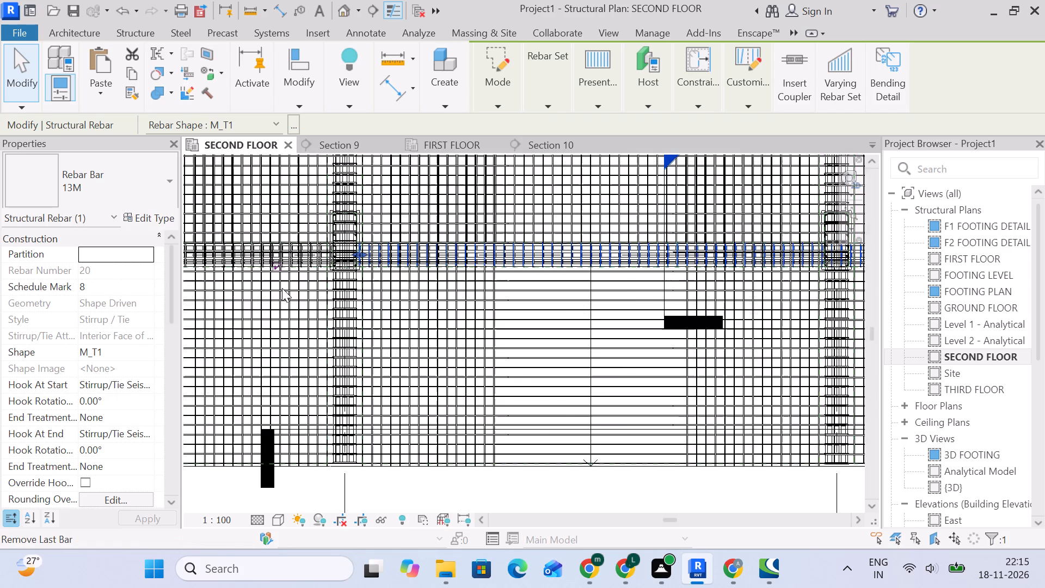
pyautogui.scroll(3, 284, 273)
pyautogui.scroll(2, 383, 250)
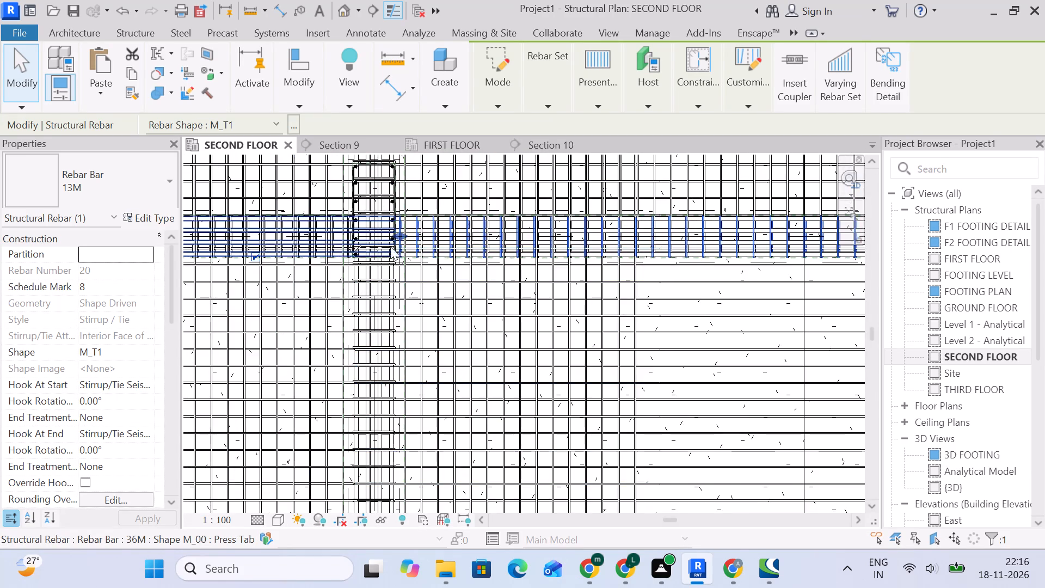
pyautogui.scroll(2, 390, 246)
pyautogui.scroll(-10, 421, 250)
pyautogui.scroll(-3, 426, 201)
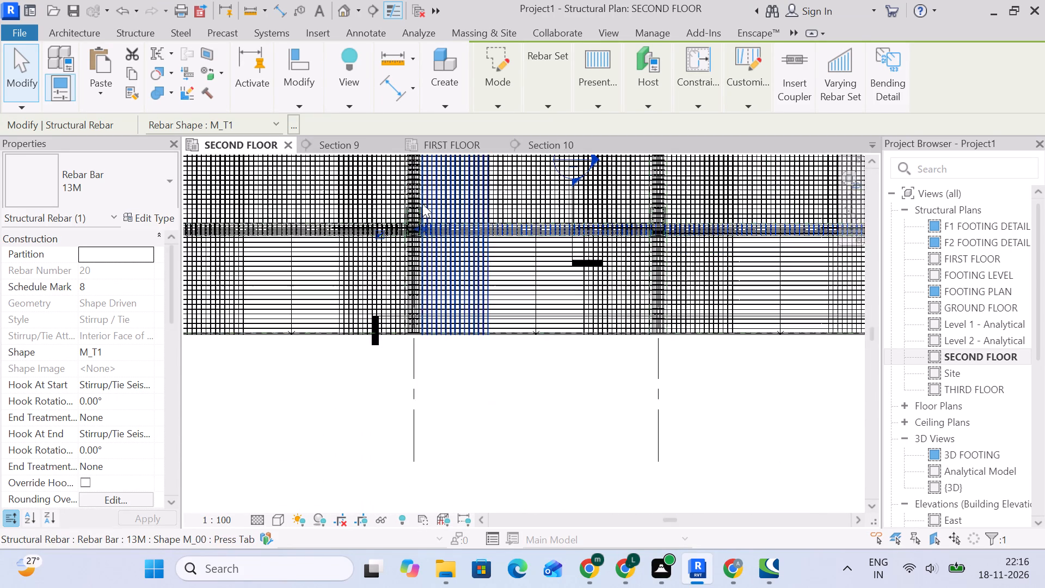
pyautogui.scroll(-5, 422, 204)
# Examine the grid 1 beam's 36M M_00 bar rows one by one in the section, from the lowest up to the top row.
pyautogui.click(529, 148)
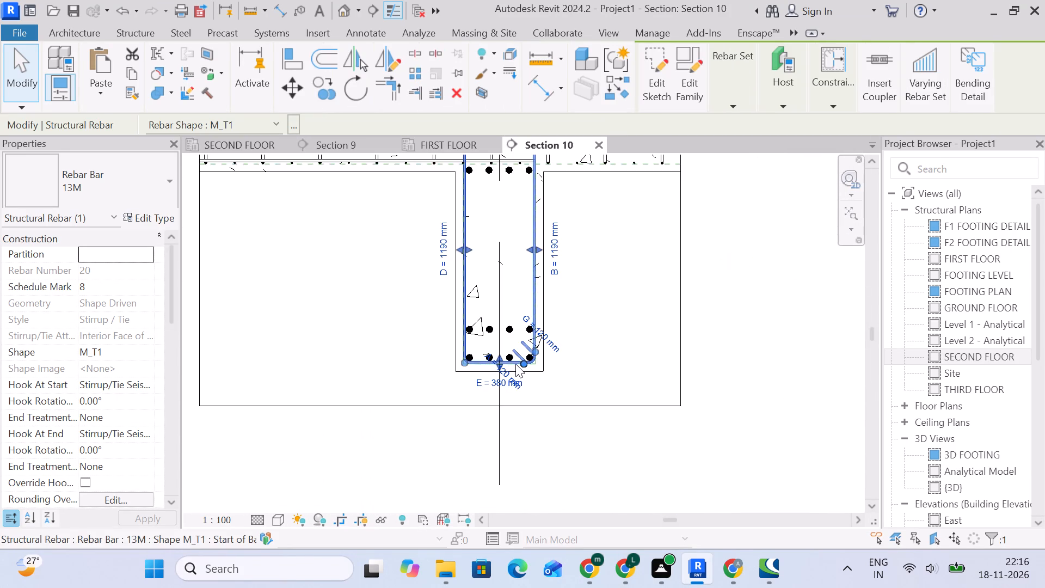
pyautogui.click(557, 464)
pyautogui.scroll(5, 513, 363)
pyautogui.click(509, 351)
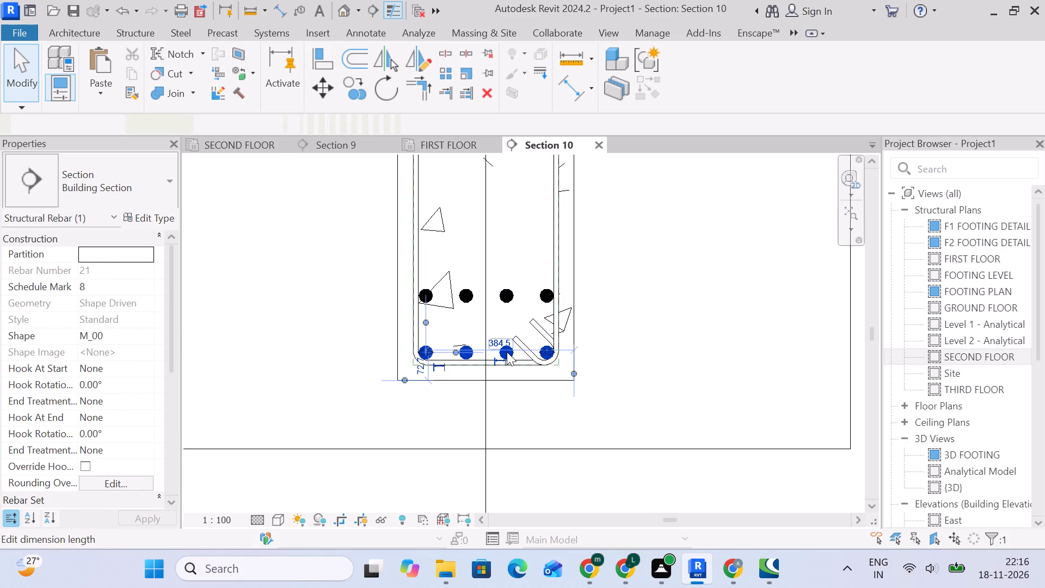
pyautogui.click(513, 295)
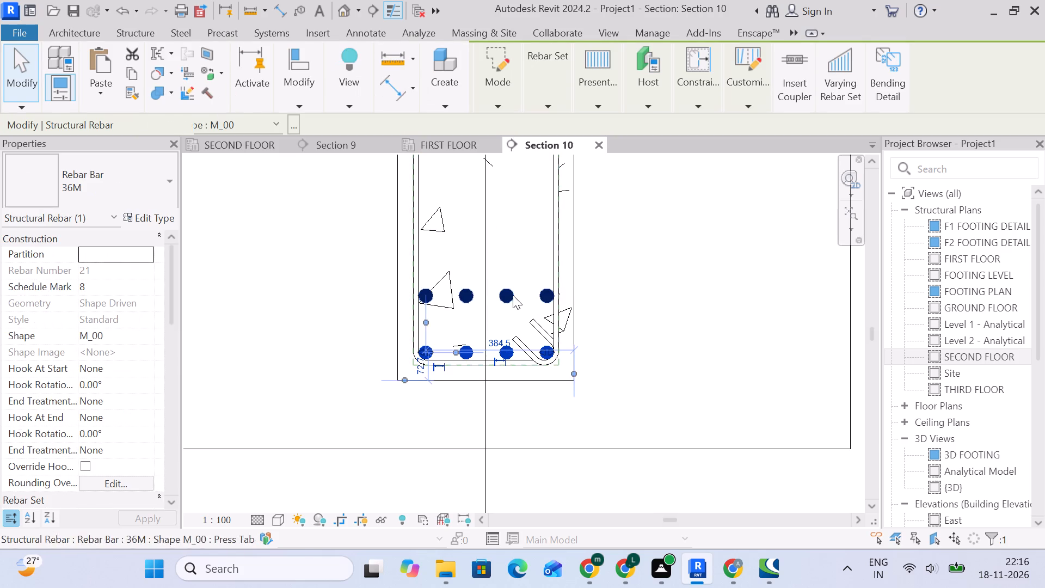
pyautogui.scroll(-3, 521, 293)
pyautogui.moveTo(522, 297); pyautogui.dragTo(518, 468, button='middle')
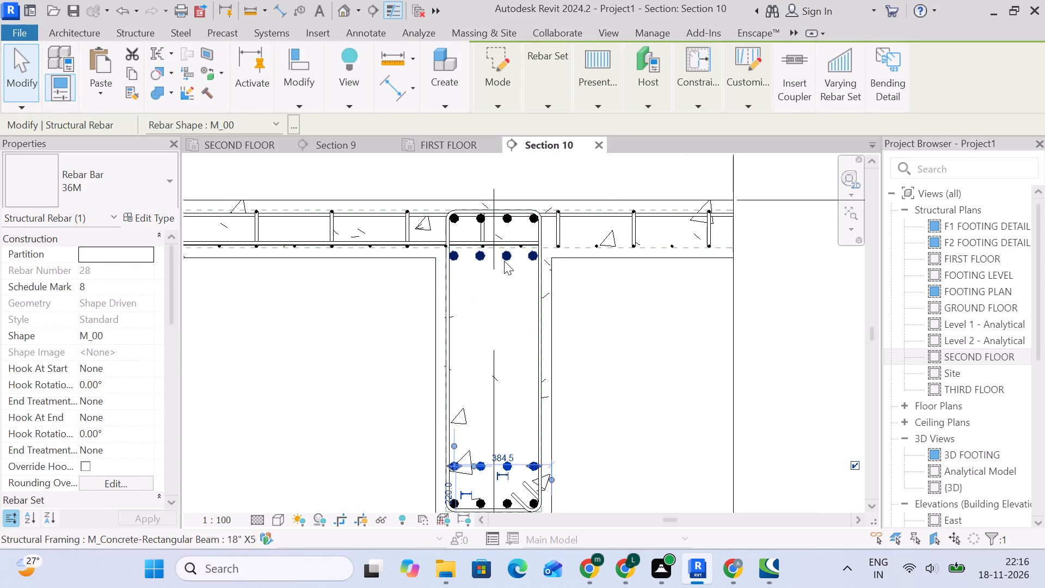
pyautogui.scroll(2, 504, 261)
pyautogui.click(504, 260)
pyautogui.click(512, 209)
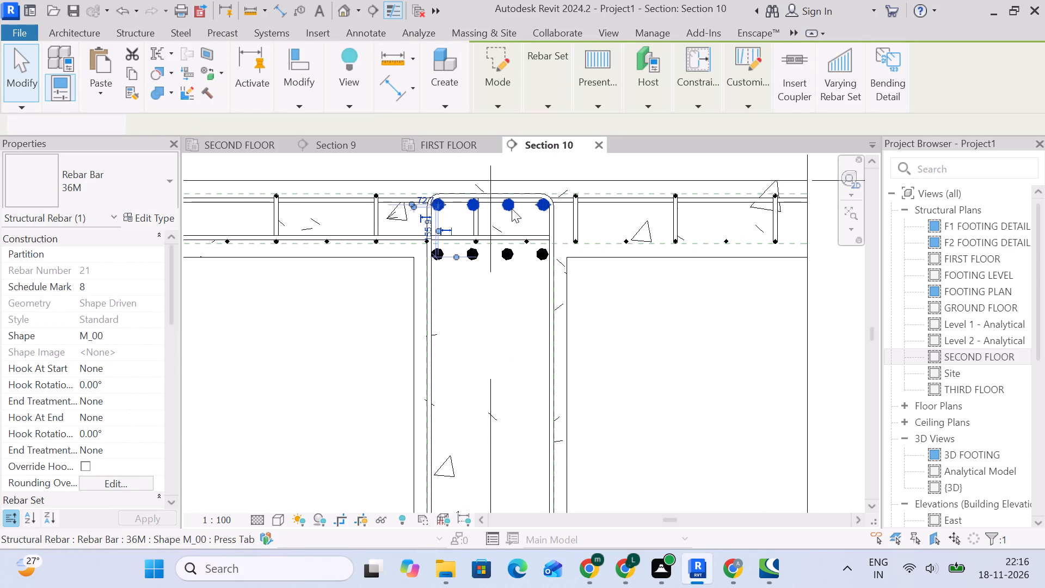
pyautogui.scroll(-4, 566, 356)
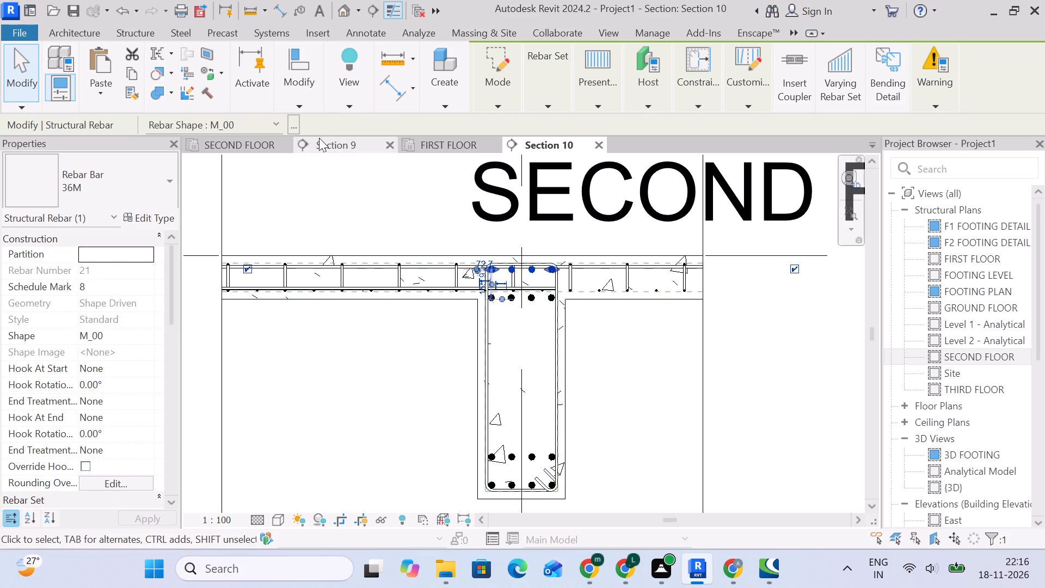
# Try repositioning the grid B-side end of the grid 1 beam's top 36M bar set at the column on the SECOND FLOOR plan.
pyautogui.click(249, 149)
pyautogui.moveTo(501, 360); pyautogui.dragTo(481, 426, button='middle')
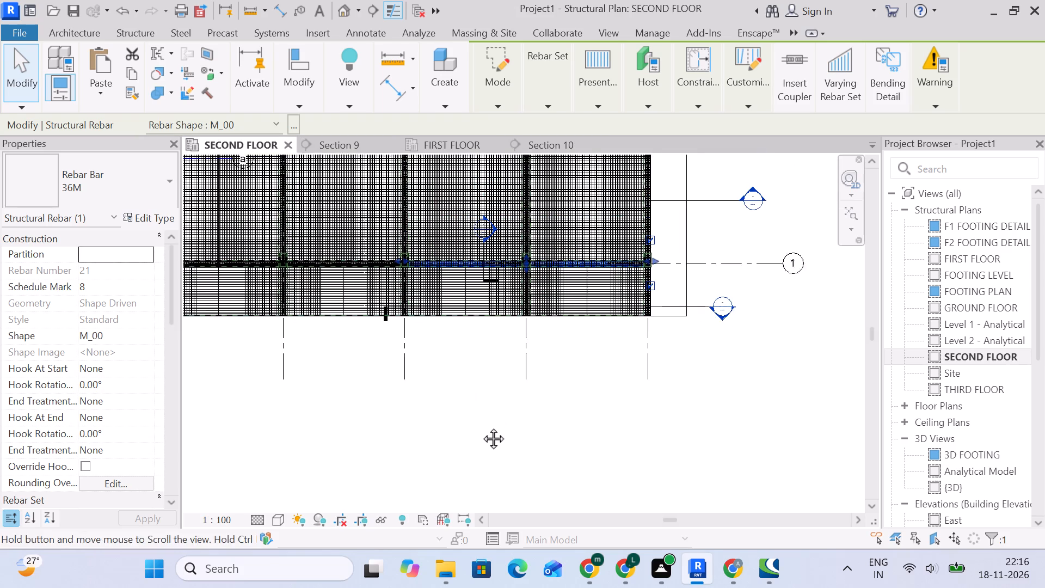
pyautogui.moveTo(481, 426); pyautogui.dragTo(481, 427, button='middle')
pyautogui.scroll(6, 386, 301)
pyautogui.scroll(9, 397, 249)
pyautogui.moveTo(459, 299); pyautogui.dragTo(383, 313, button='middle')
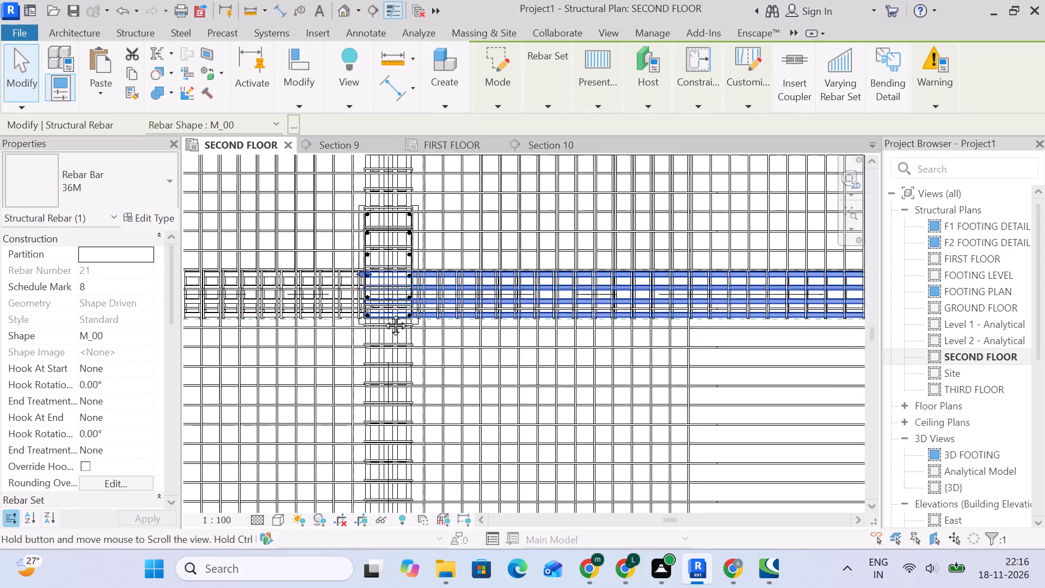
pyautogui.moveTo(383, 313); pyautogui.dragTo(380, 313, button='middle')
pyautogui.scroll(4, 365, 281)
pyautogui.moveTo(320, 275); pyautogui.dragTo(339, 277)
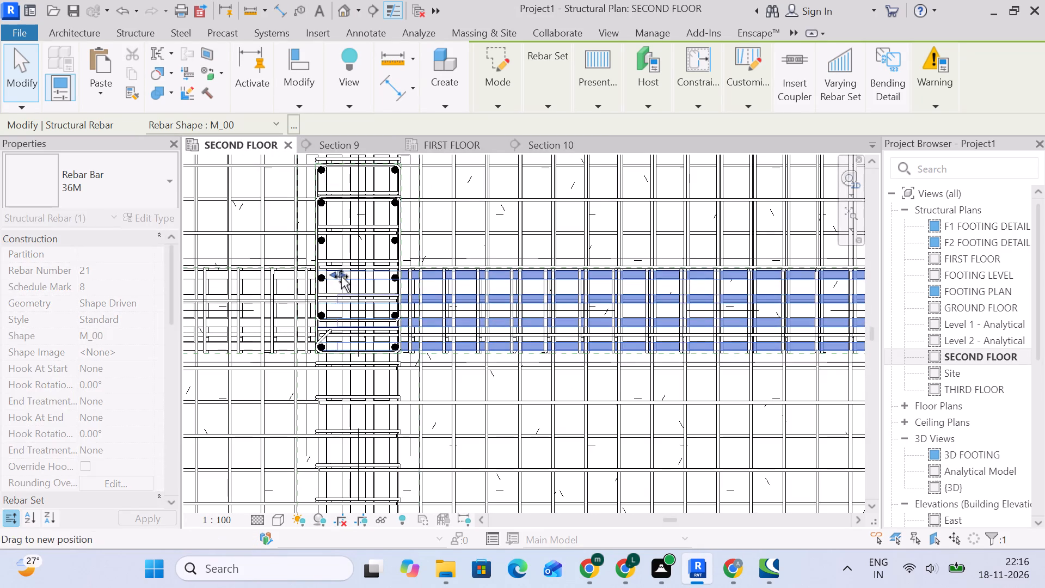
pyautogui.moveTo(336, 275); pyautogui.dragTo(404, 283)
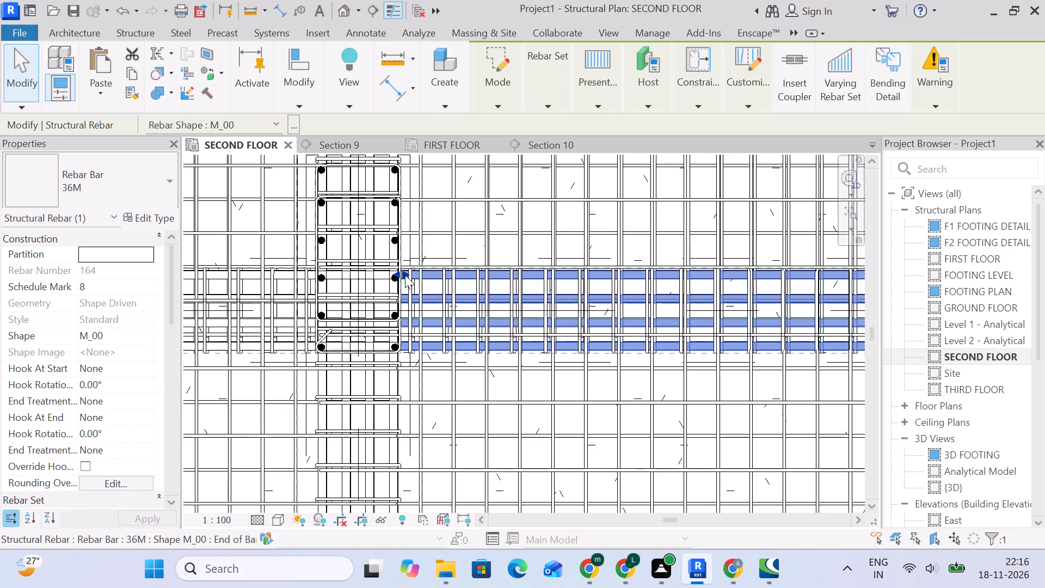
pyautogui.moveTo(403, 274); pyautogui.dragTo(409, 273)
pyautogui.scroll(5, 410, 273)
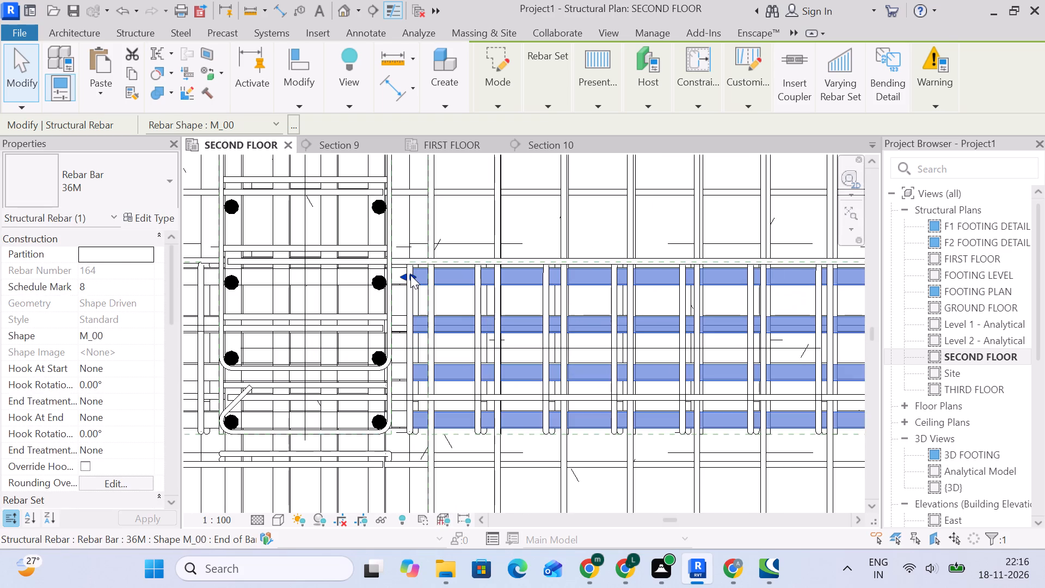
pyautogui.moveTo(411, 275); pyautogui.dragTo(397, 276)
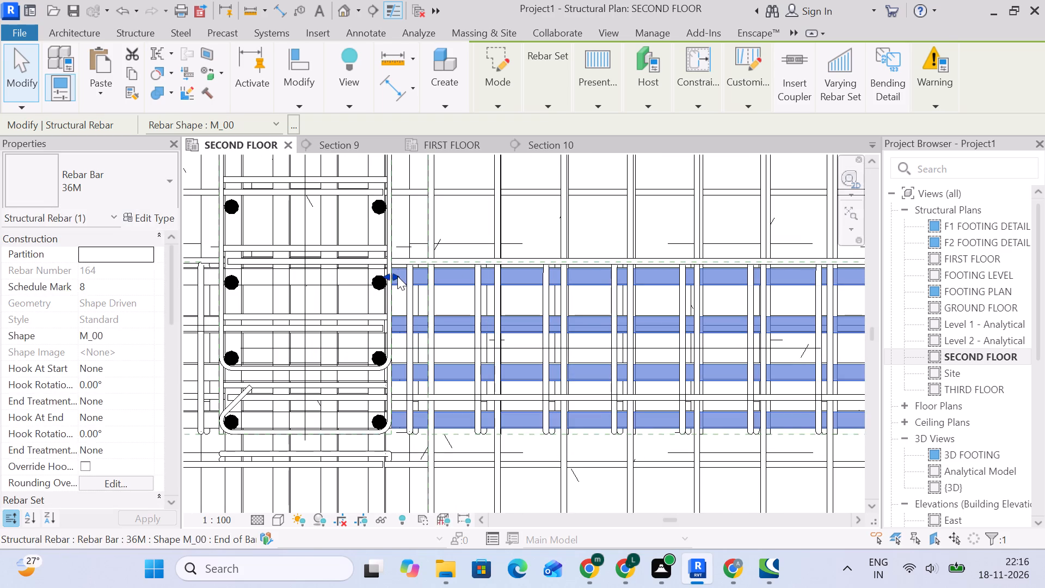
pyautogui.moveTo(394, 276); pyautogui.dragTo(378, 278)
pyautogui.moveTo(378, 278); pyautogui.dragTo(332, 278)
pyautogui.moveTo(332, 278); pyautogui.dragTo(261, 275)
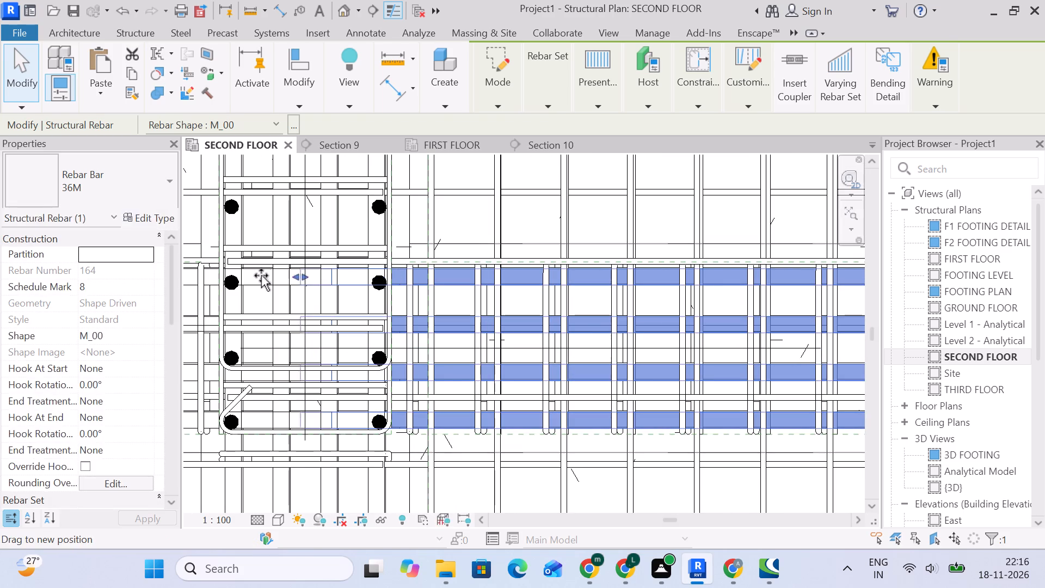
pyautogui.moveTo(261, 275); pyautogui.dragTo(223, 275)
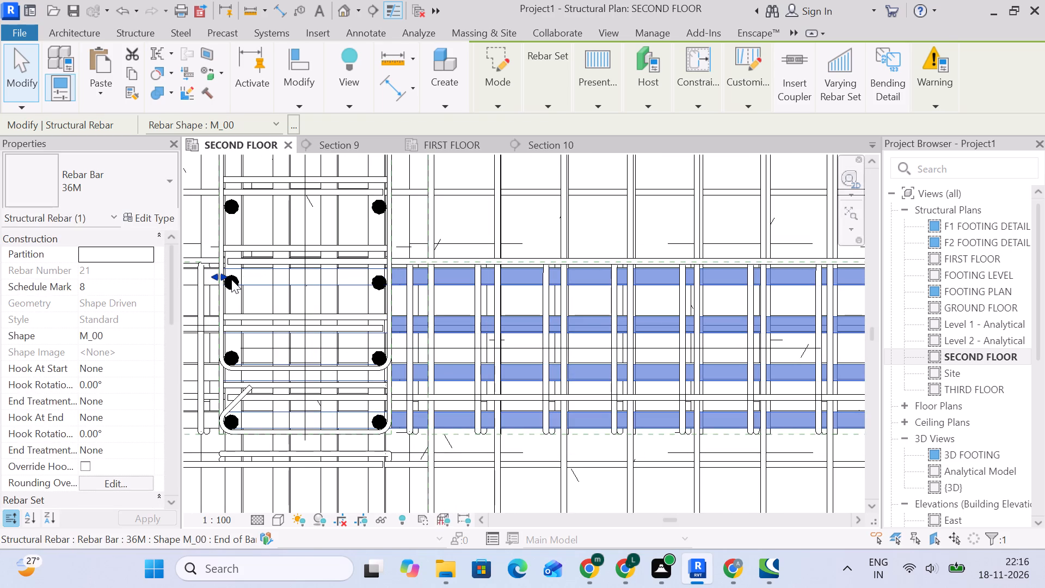
# Delete the grid 1 beam's top 36M M_00 bar set.
pyautogui.press('Delete')
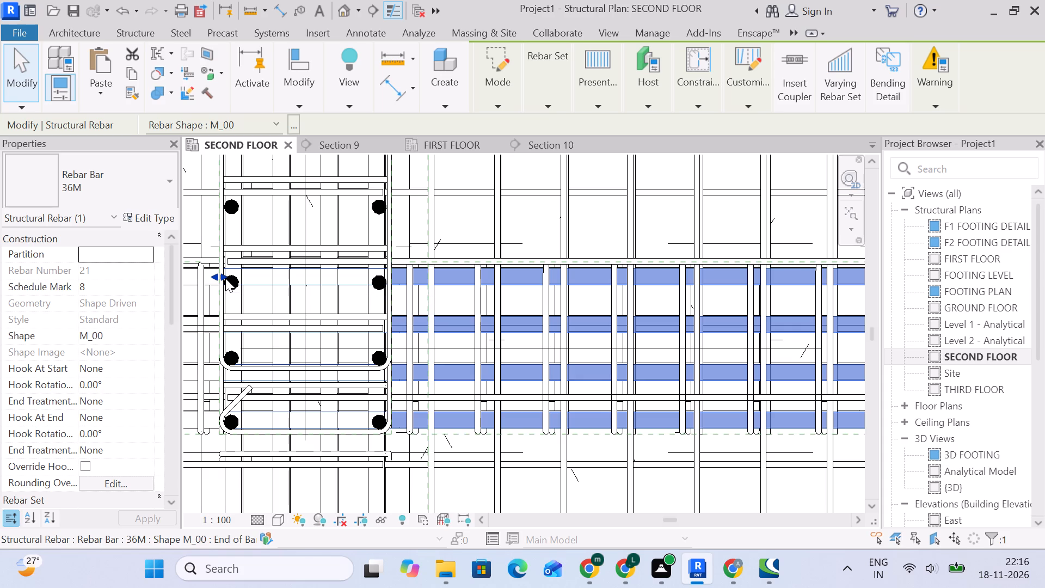
# Copy the grid 1 beam's upper 36M M_00 bar row in Section 10 straight up, just beneath the stirrup's top.
pyautogui.click(454, 148)
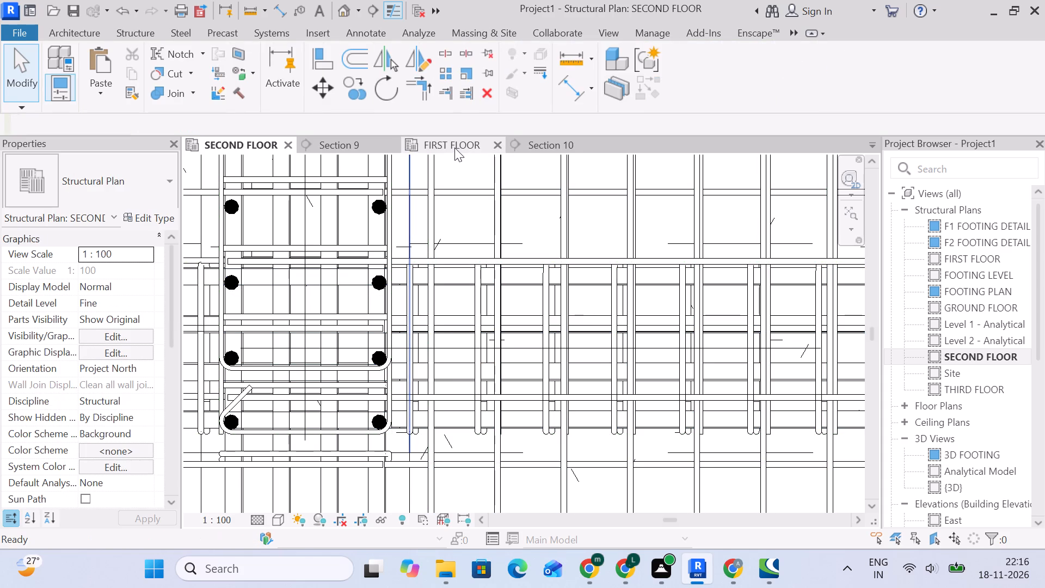
pyautogui.click(539, 144)
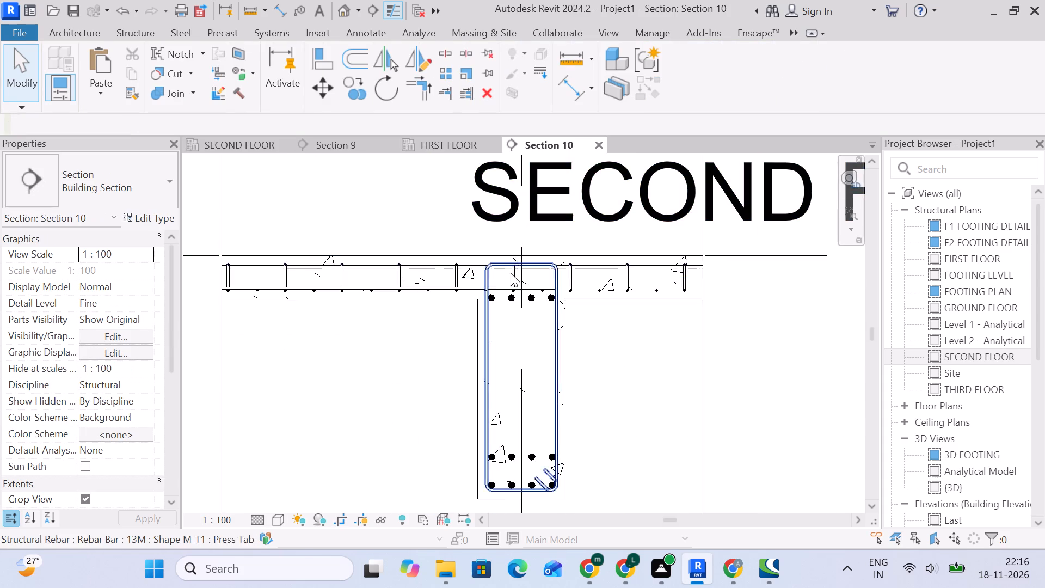
pyautogui.scroll(4, 523, 289)
pyautogui.click(538, 302)
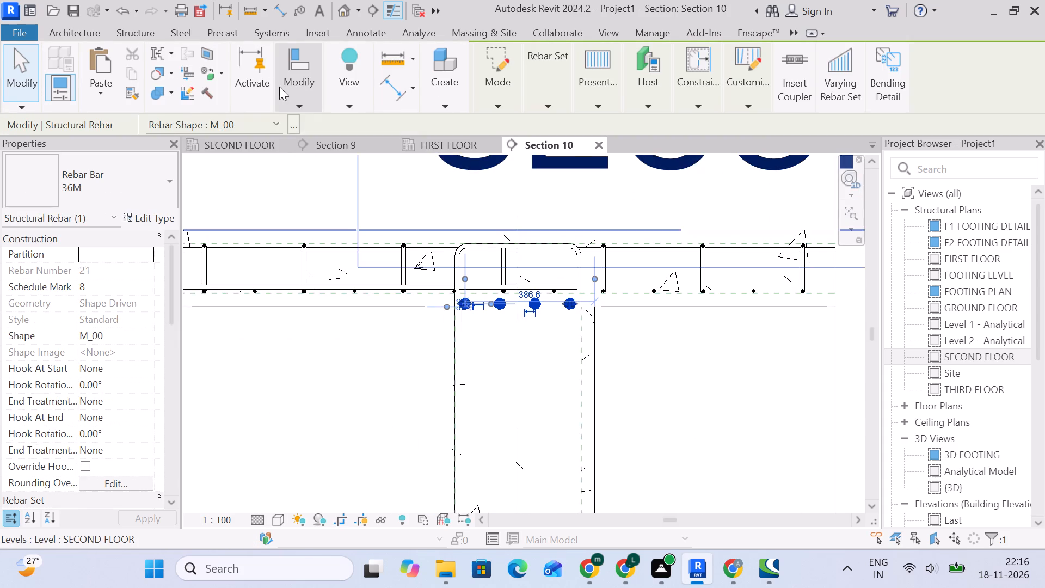
pyautogui.click(327, 162)
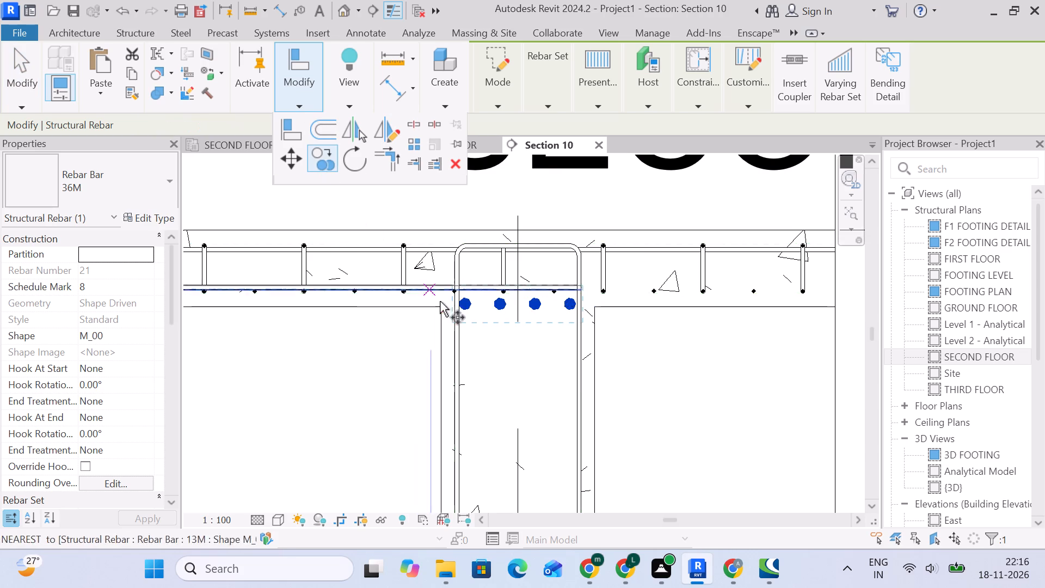
pyautogui.scroll(5, 466, 318)
pyautogui.click(460, 290)
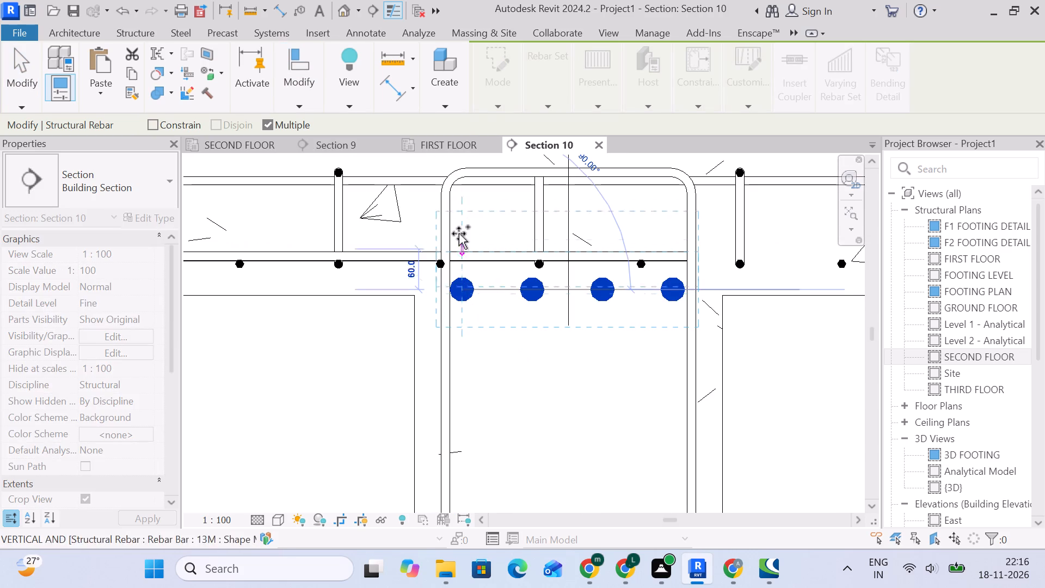
pyautogui.click(457, 201)
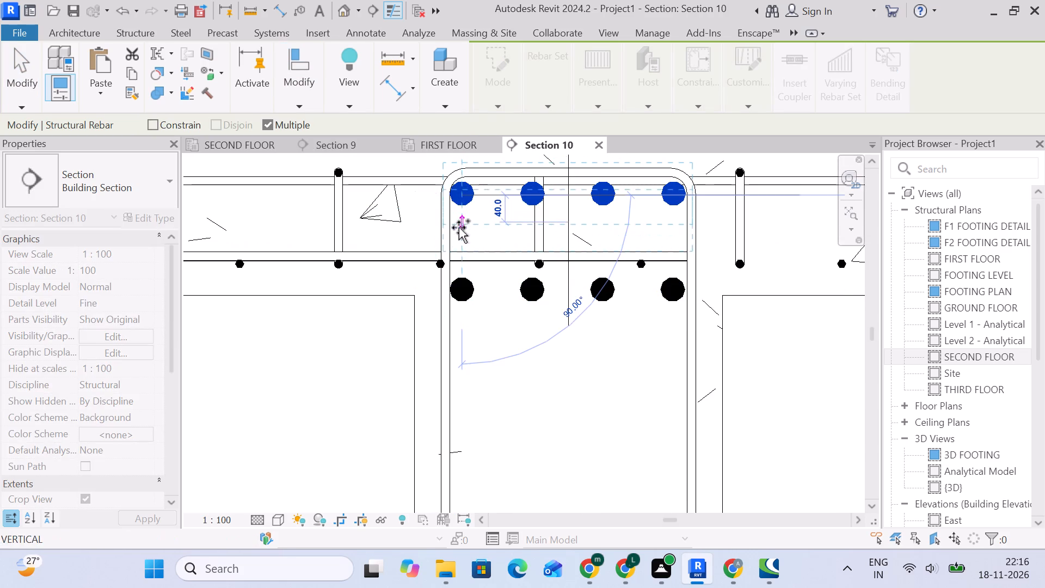
pyautogui.click(29, 68)
pyautogui.scroll(-3, 447, 287)
# Select the copied top 36M M_00 bar set and examine its extent along the grid 1 beam on the SECOND FLOOR plan.
pyautogui.click(454, 222)
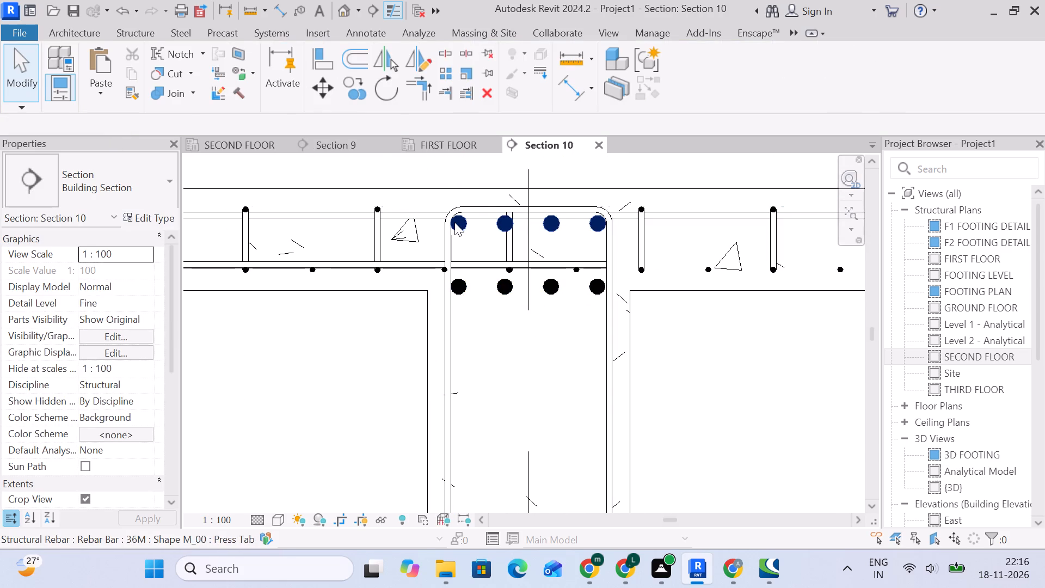
pyautogui.click(228, 146)
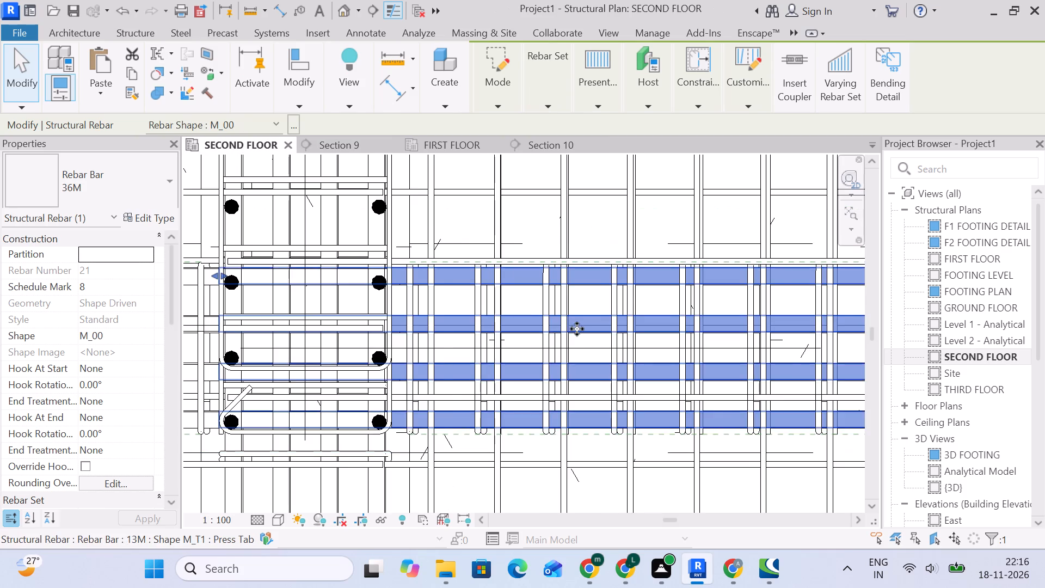
pyautogui.scroll(-16, 579, 330)
pyautogui.moveTo(599, 352); pyautogui.dragTo(456, 317, button='middle')
pyautogui.scroll(-3, 453, 316)
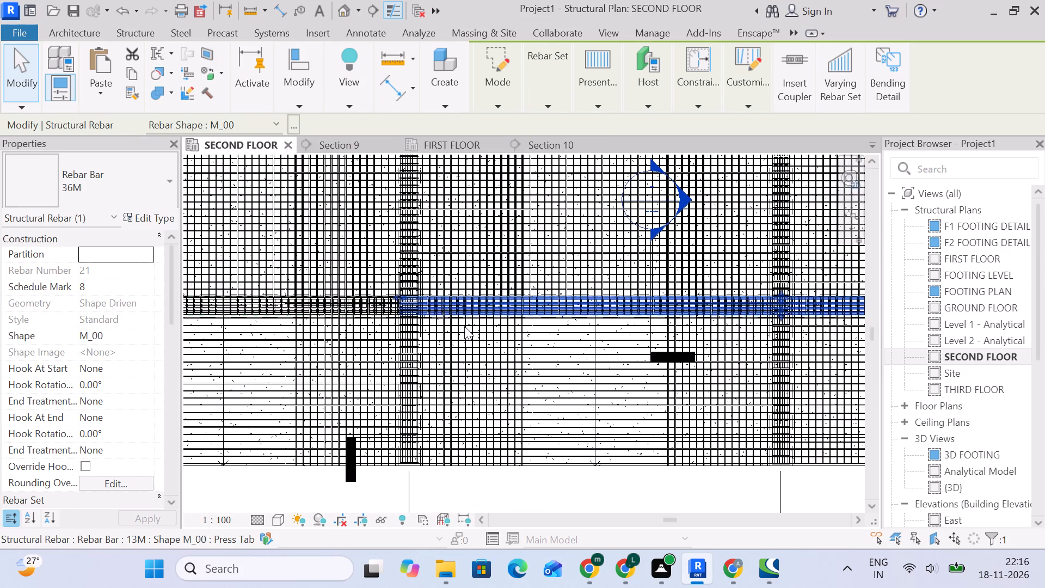
pyautogui.scroll(-3, 464, 326)
pyautogui.click(664, 458)
# Examine the slab bar ends against the slab edge beyond grid 1 across the bays on the SECOND FLOOR plan.
pyautogui.scroll(-4, 420, 439)
pyautogui.moveTo(413, 439); pyautogui.dragTo(492, 436, button='middle')
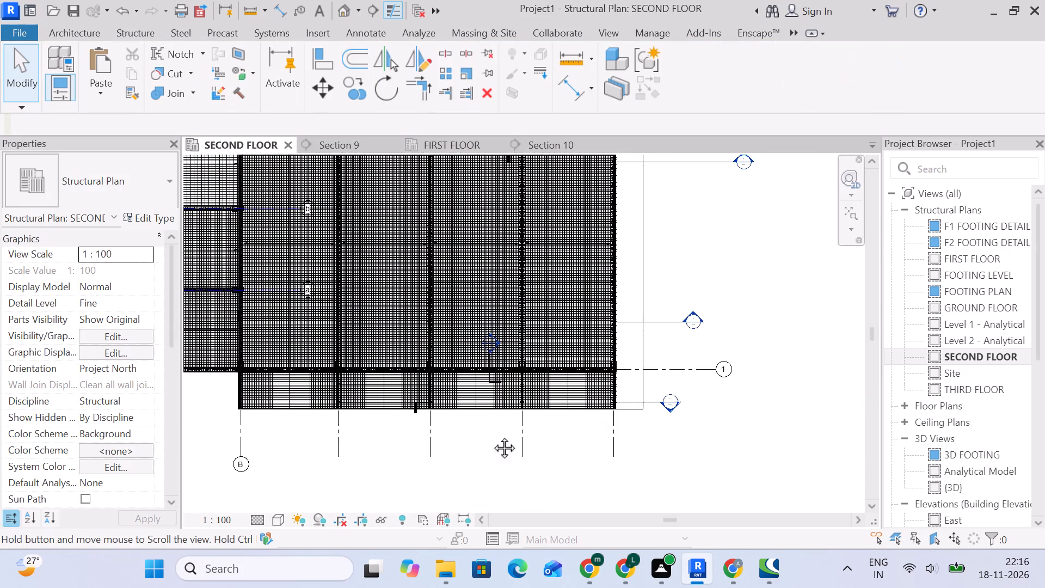
pyautogui.moveTo(492, 436); pyautogui.dragTo(594, 420, button='middle')
pyautogui.scroll(10, 481, 394)
pyautogui.scroll(1, 545, 446)
pyautogui.moveTo(548, 445); pyautogui.dragTo(557, 439, button='middle')
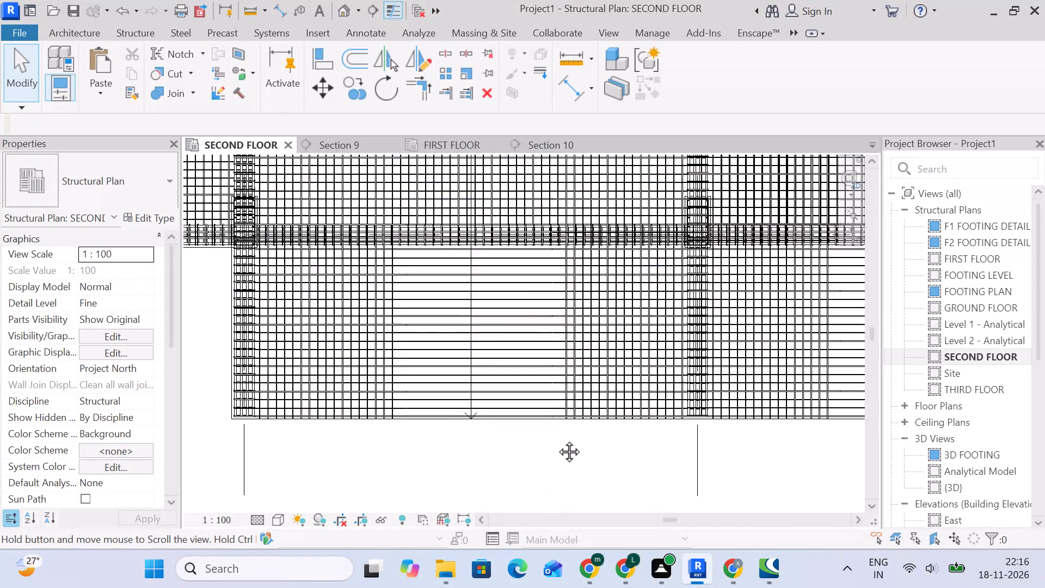
pyautogui.moveTo(557, 439); pyautogui.dragTo(581, 420, button='middle')
pyautogui.click(567, 459)
pyautogui.scroll(-5, 571, 394)
pyautogui.scroll(5, 573, 401)
pyautogui.moveTo(582, 402); pyautogui.dragTo(589, 402, button='middle')
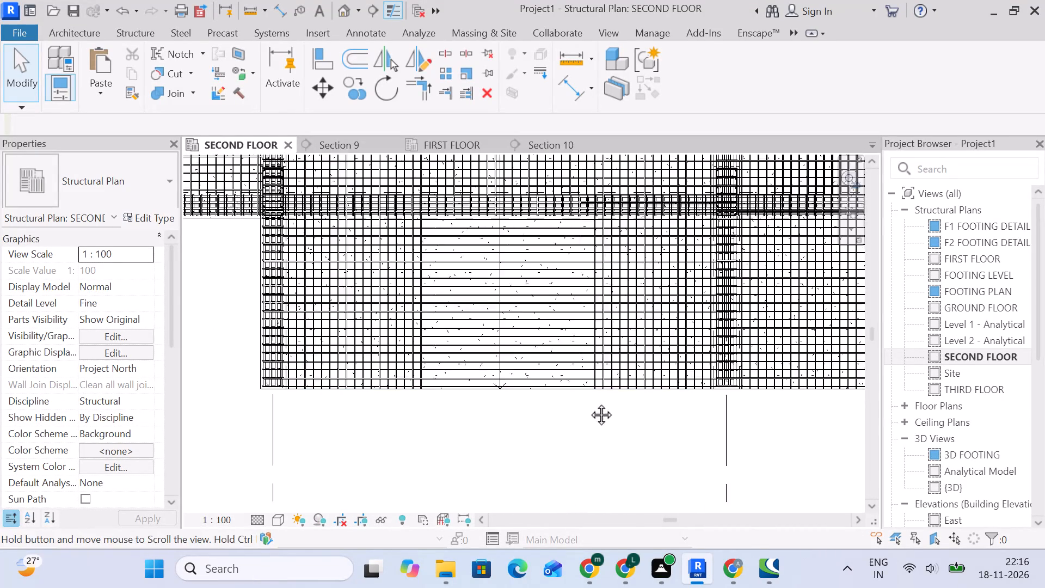
pyautogui.moveTo(589, 402); pyautogui.dragTo(656, 401, button='middle')
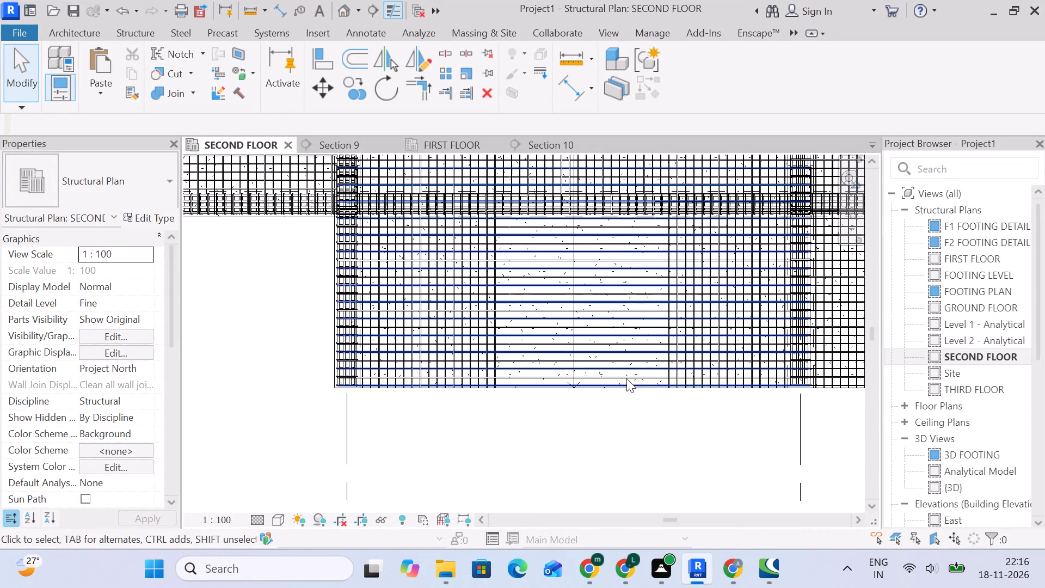
pyautogui.scroll(-5, 627, 377)
pyautogui.moveTo(626, 389); pyautogui.dragTo(622, 428, button='middle')
pyautogui.scroll(10, 603, 292)
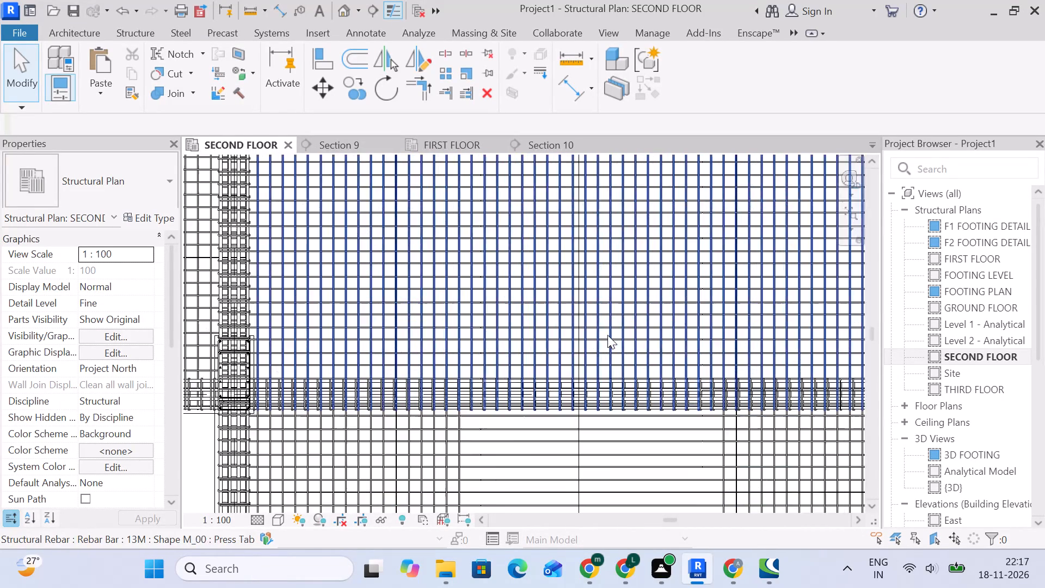
pyautogui.scroll(-4, 653, 406)
pyautogui.moveTo(662, 422); pyautogui.dragTo(408, 271, button='middle')
pyautogui.scroll(-2, 679, 396)
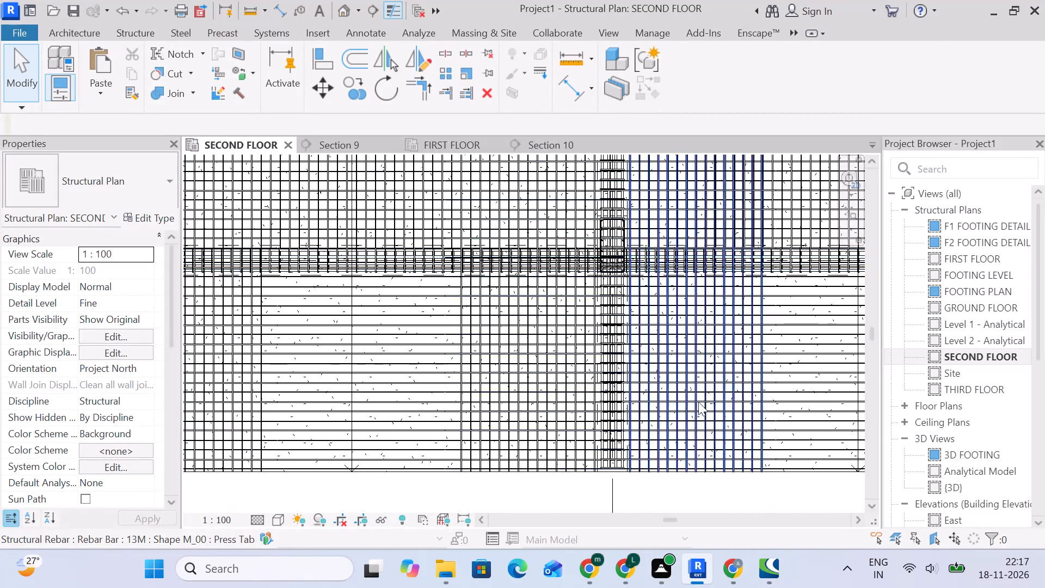
pyautogui.scroll(-3, 698, 402)
pyautogui.moveTo(729, 412); pyautogui.dragTo(317, 323, button='middle')
pyautogui.moveTo(735, 352); pyautogui.dragTo(429, 307, button='middle')
pyautogui.scroll(4, 650, 311)
pyautogui.scroll(8, 544, 300)
pyautogui.scroll(-4, 281, 346)
pyautogui.moveTo(281, 350); pyautogui.dragTo(800, 365, button='middle')
pyautogui.scroll(5, 504, 316)
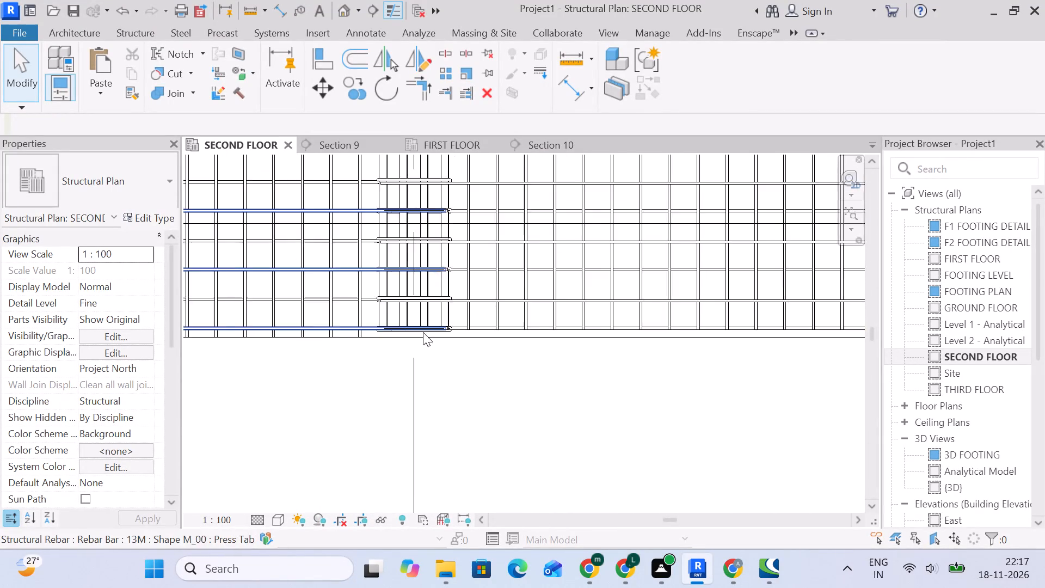
# Shorten the slab-edge ends of the 13M M_00 bar set on the crossing beam's grid B side back to the cover line.
pyautogui.scroll(-1, 397, 339)
pyautogui.moveTo(414, 352); pyautogui.dragTo(817, 359, button='middle')
pyautogui.scroll(4, 757, 352)
pyautogui.scroll(1, 679, 332)
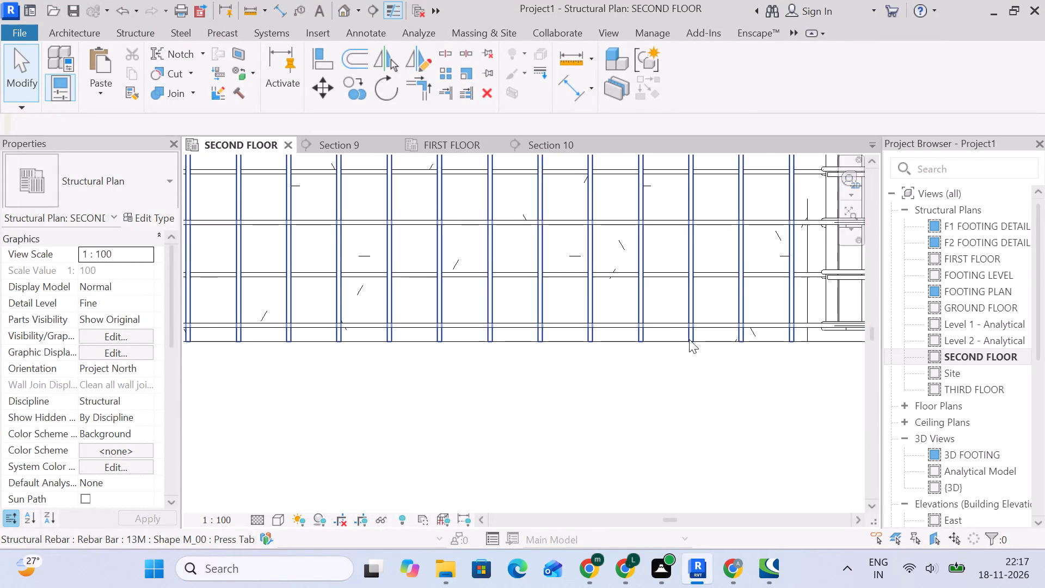
pyautogui.scroll(1, 689, 339)
pyautogui.click(689, 336)
pyautogui.scroll(-4, 531, 353)
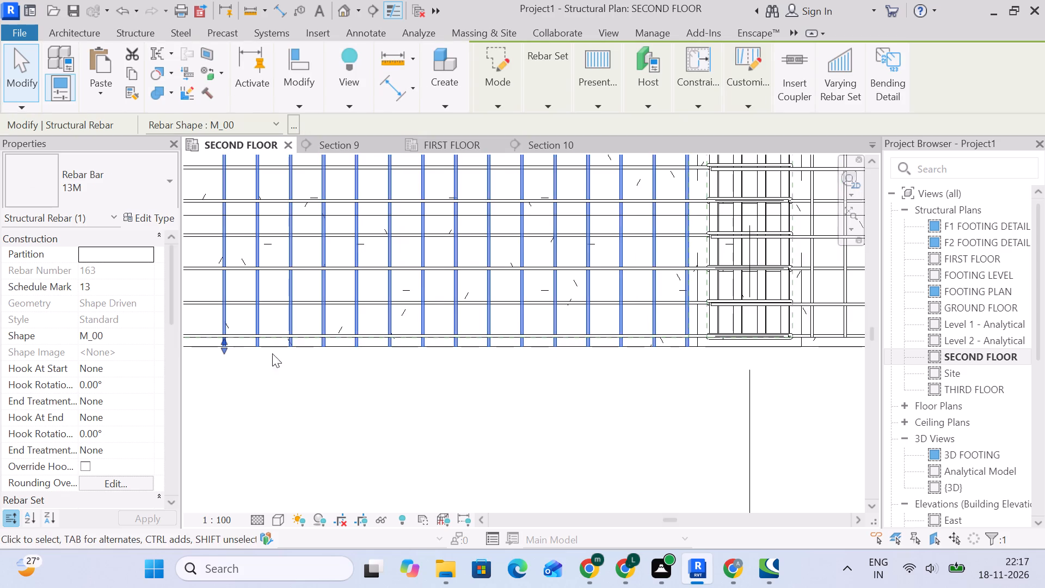
pyautogui.scroll(4, 195, 353)
pyautogui.scroll(3, 247, 350)
pyautogui.moveTo(245, 338); pyautogui.dragTo(250, 315)
pyautogui.click(247, 363)
# Pull back the slab-edge ends of the 13M M_00 bar set at the same bay's grid B end to the cover line.
pyautogui.scroll(-5, 262, 359)
pyautogui.moveTo(261, 364); pyautogui.dragTo(574, 366, button='middle')
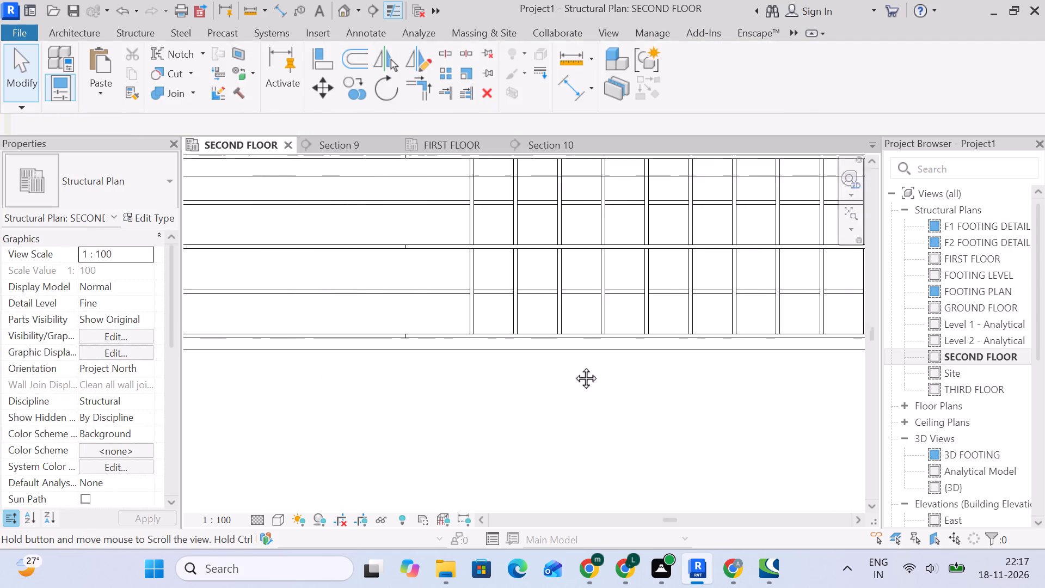
pyautogui.moveTo(574, 366); pyautogui.dragTo(598, 365, button='middle')
pyautogui.scroll(-1, 603, 364)
pyautogui.scroll(-4, 439, 382)
pyautogui.moveTo(409, 388); pyautogui.dragTo(937, 389, button='middle')
pyautogui.scroll(4, 635, 356)
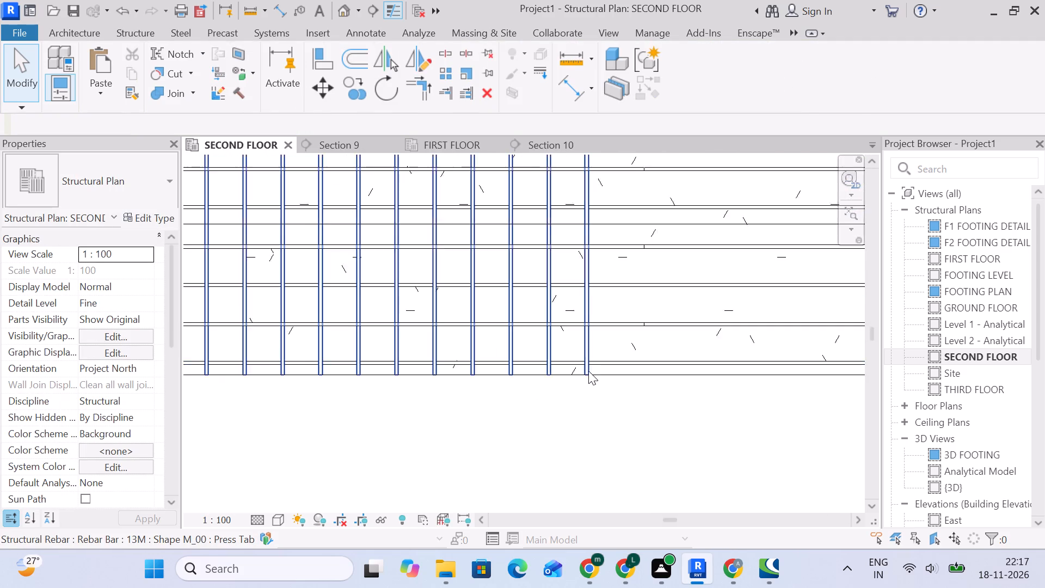
pyautogui.scroll(5, 588, 371)
pyautogui.click(588, 371)
pyautogui.moveTo(589, 377); pyautogui.dragTo(589, 353)
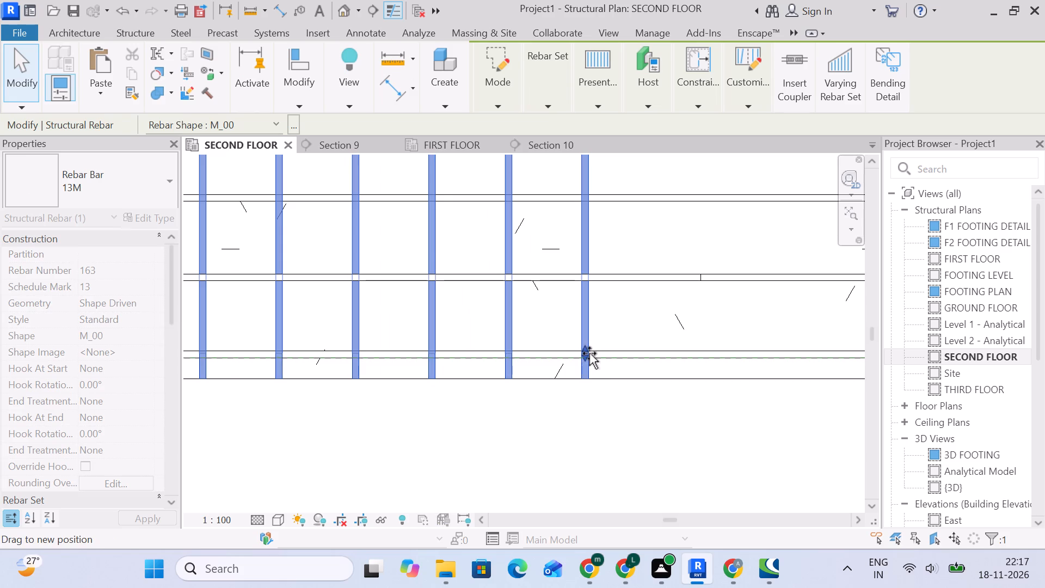
pyautogui.click(581, 354)
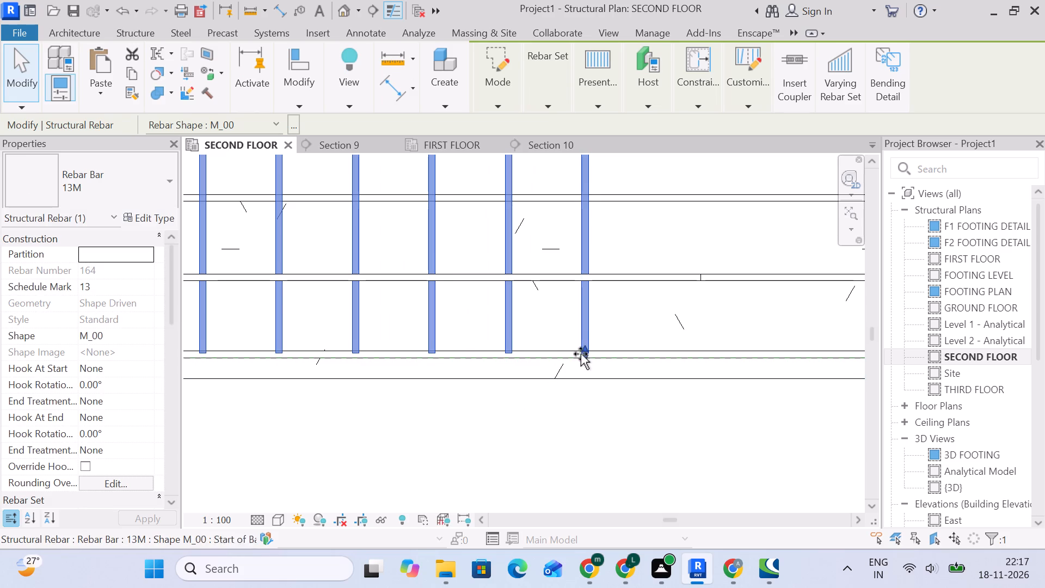
pyautogui.click(583, 354)
pyautogui.click(583, 356)
pyautogui.click(583, 356)
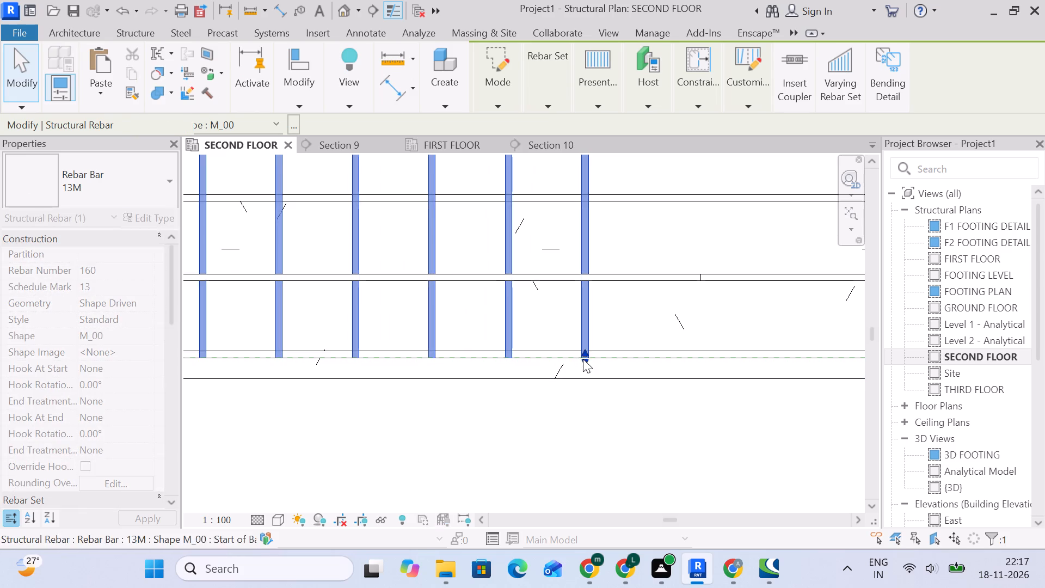
pyautogui.click(485, 391)
# In the next bay toward grid B, shorten the 13M M_00 bar set beside the crossing beam to the slab edge's cover line.
pyautogui.scroll(-5, 488, 391)
pyautogui.moveTo(497, 391); pyautogui.dragTo(809, 391, button='middle')
pyautogui.scroll(-5, 499, 409)
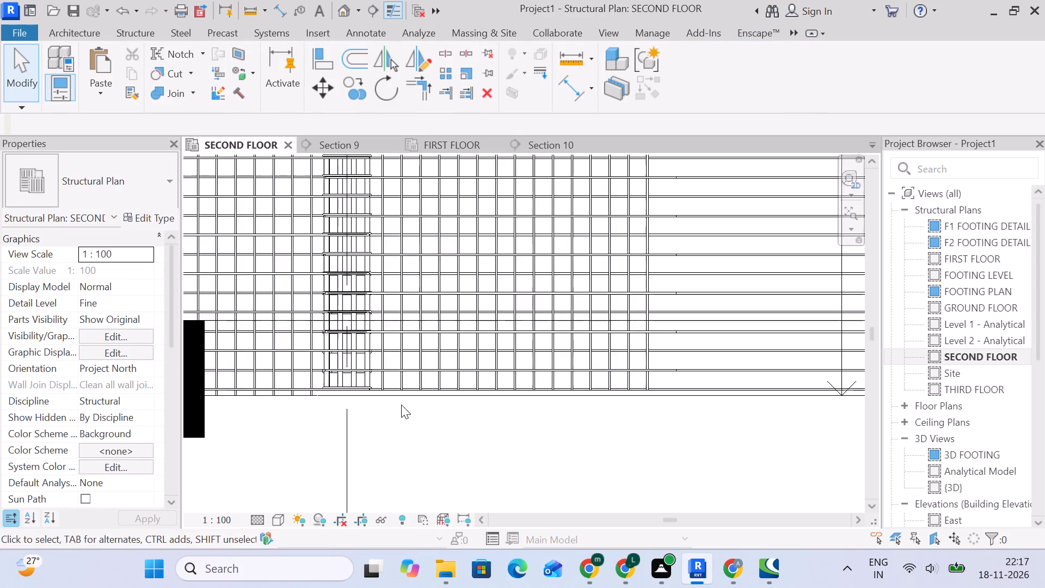
pyautogui.moveTo(401, 405); pyautogui.dragTo(643, 405, button='middle')
pyautogui.scroll(5, 608, 405)
pyautogui.scroll(5, 536, 396)
pyautogui.click(531, 368)
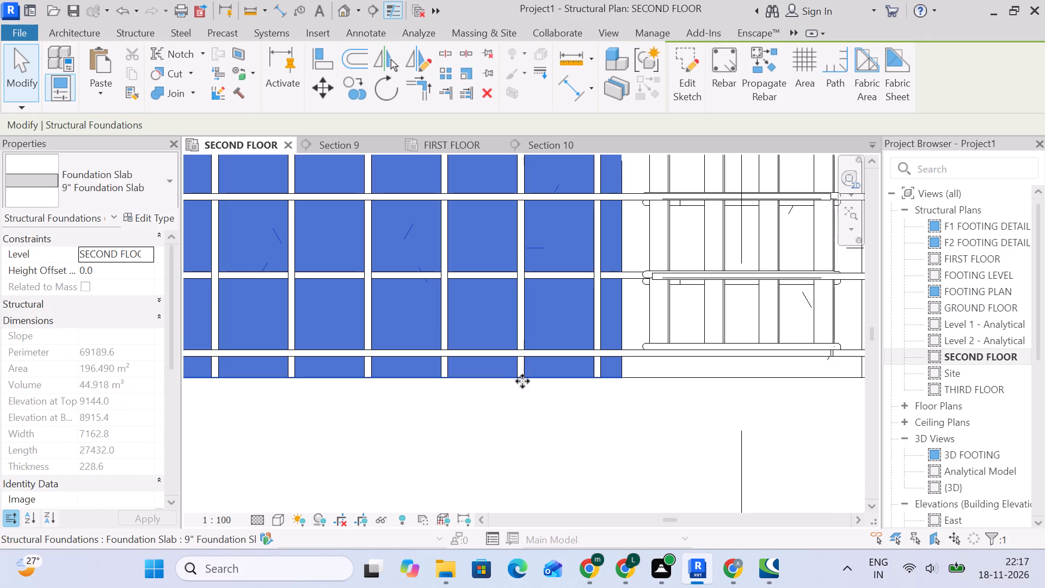
pyautogui.click(521, 406)
pyautogui.click(524, 371)
pyautogui.scroll(-5, 520, 377)
pyautogui.moveTo(424, 400); pyautogui.dragTo(754, 400, button='middle')
pyautogui.scroll(4, 414, 379)
pyautogui.scroll(4, 325, 387)
pyautogui.moveTo(331, 372); pyautogui.dragTo(339, 352)
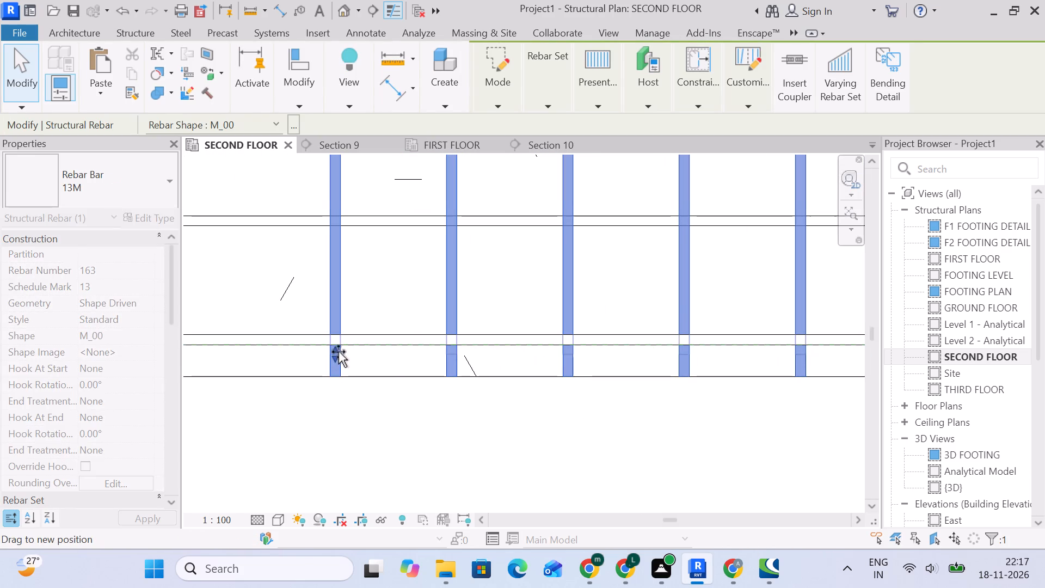
pyautogui.moveTo(339, 352); pyautogui.dragTo(341, 344)
# Pull back the slab-edge ends of the next 13M M_00 bar set toward grid B to the cover line.
pyautogui.scroll(-5, 346, 370)
pyautogui.moveTo(345, 375); pyautogui.dragTo(676, 344, button='middle')
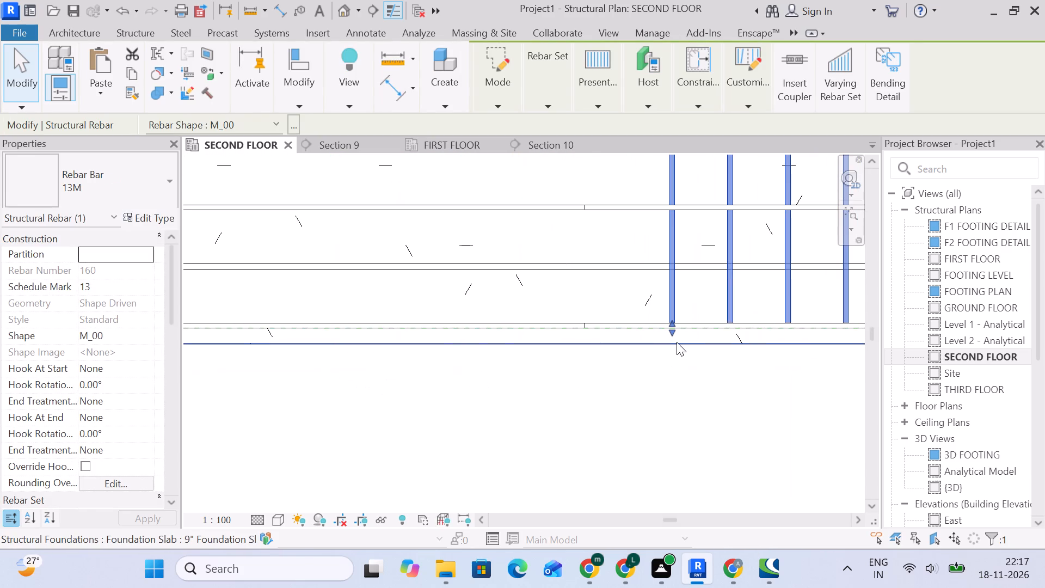
pyautogui.scroll(-6, 677, 342)
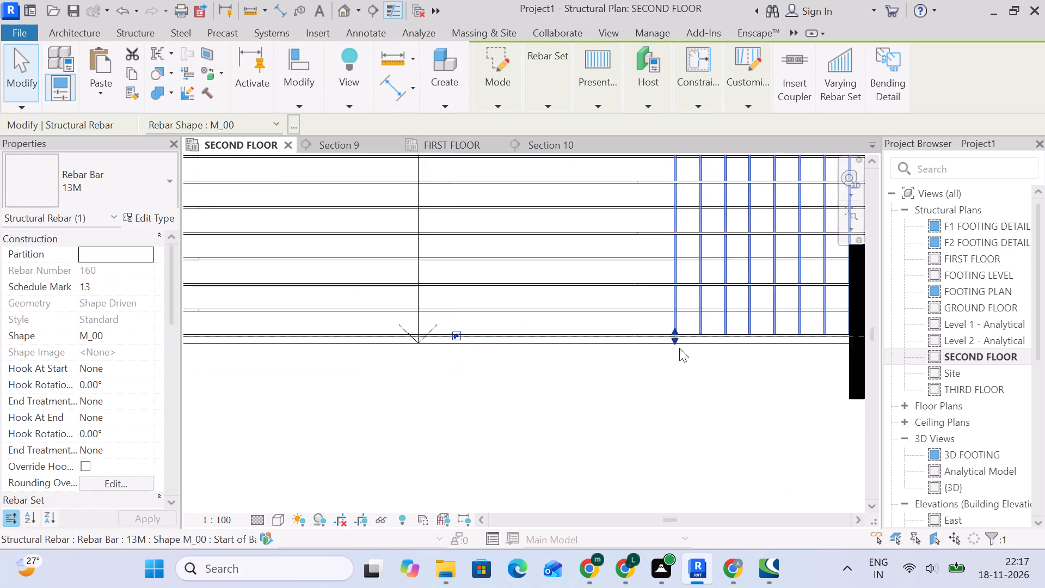
pyautogui.scroll(-3, 679, 348)
pyautogui.scroll(3, 542, 352)
pyautogui.moveTo(378, 356); pyautogui.dragTo(551, 358, button='middle')
pyautogui.scroll(5, 544, 360)
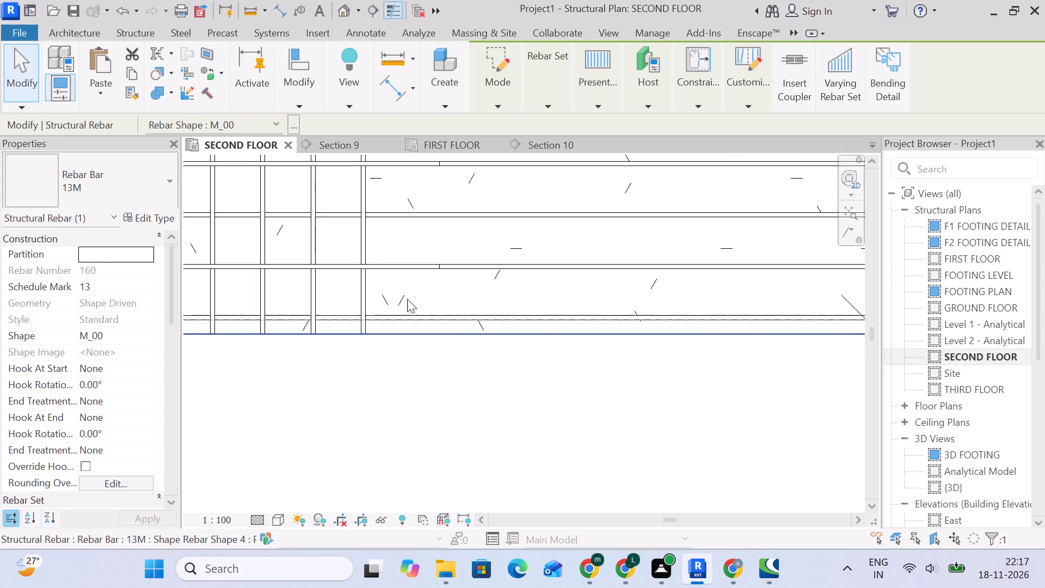
pyautogui.click(367, 281)
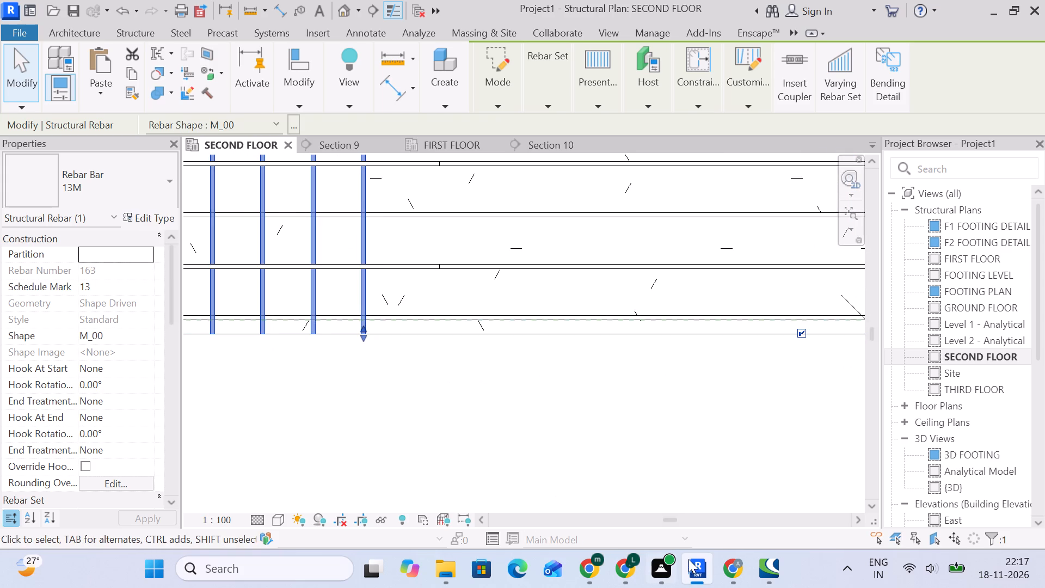
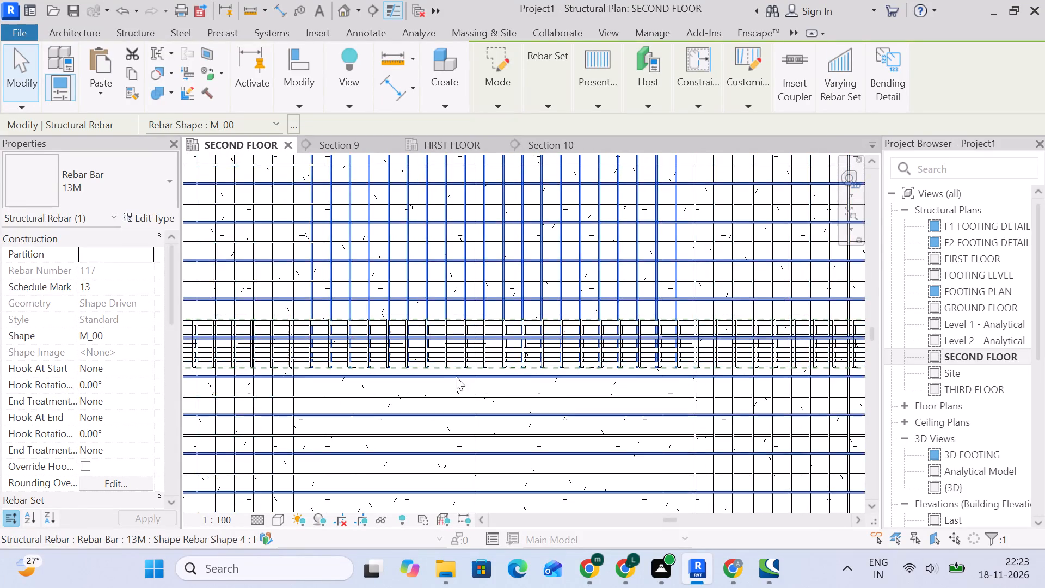
# Extend the selected vertical-running 13M rebar set past the grid 1 beam down to the cover line at the slab's outer edge.
pyautogui.scroll(-4, 457, 376)
pyautogui.moveTo(466, 378); pyautogui.dragTo(690, 338, button='middle')
pyautogui.scroll(-4, 574, 443)
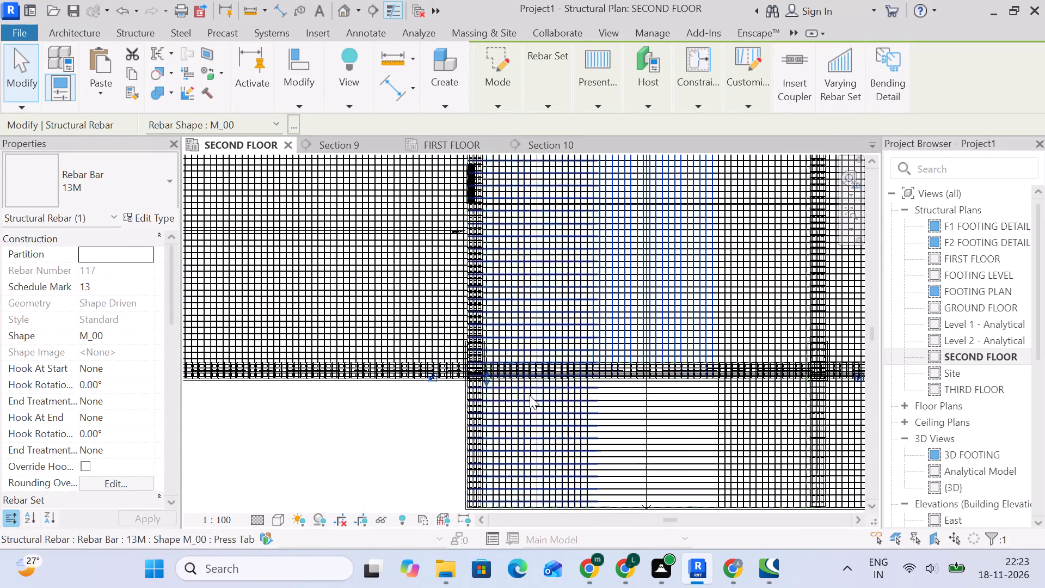
pyautogui.moveTo(499, 375); pyautogui.dragTo(377, 304, button='middle')
pyautogui.scroll(3, 376, 303)
pyautogui.moveTo(360, 309); pyautogui.dragTo(362, 474)
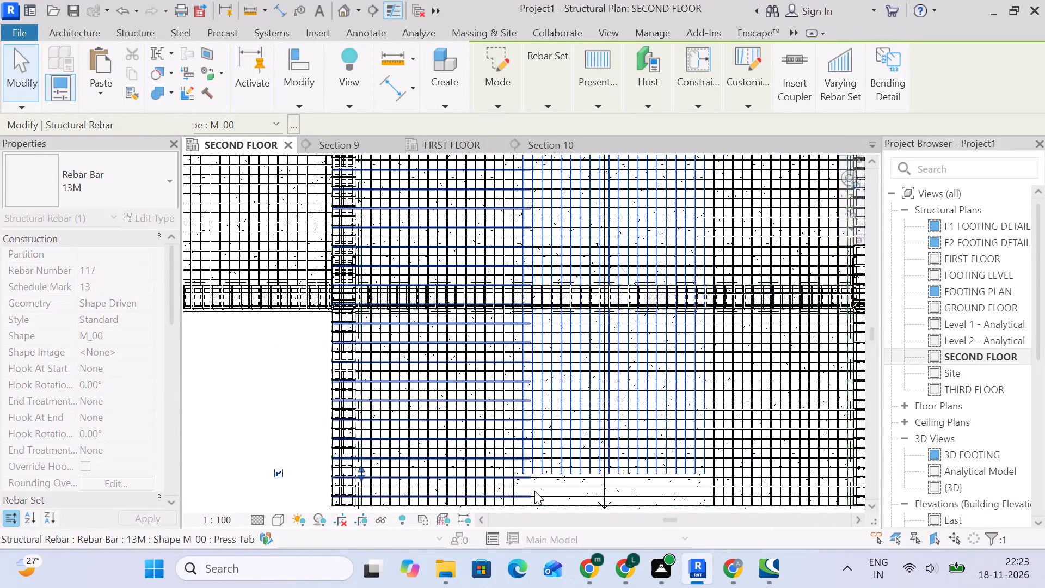
pyautogui.moveTo(534, 491); pyautogui.dragTo(491, 313, button='middle')
pyautogui.scroll(4, 468, 311)
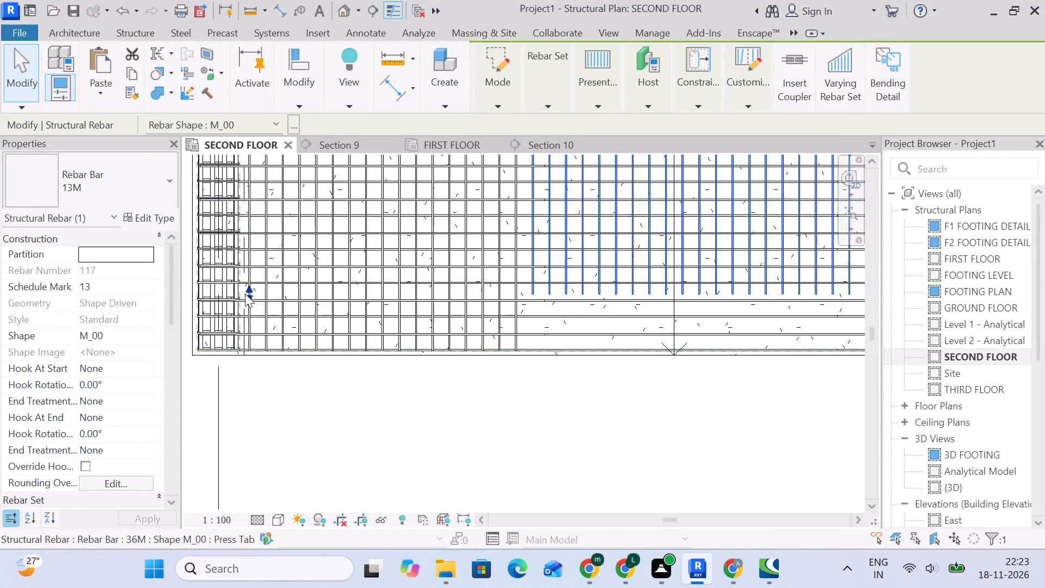
pyautogui.moveTo(244, 293); pyautogui.dragTo(254, 340)
pyautogui.scroll(8, 255, 350)
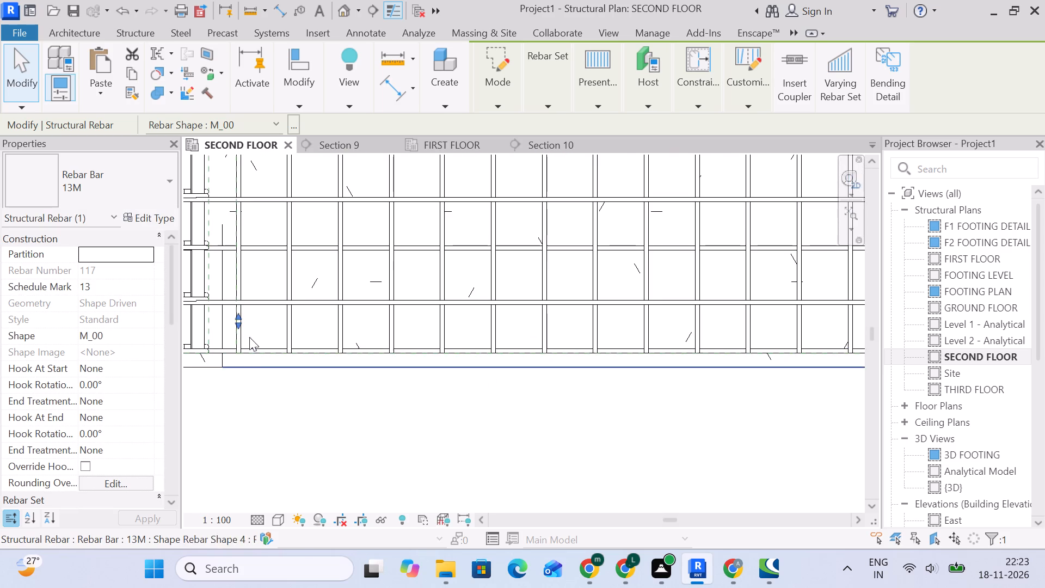
pyautogui.moveTo(230, 321); pyautogui.dragTo(238, 352)
pyautogui.scroll(6, 238, 357)
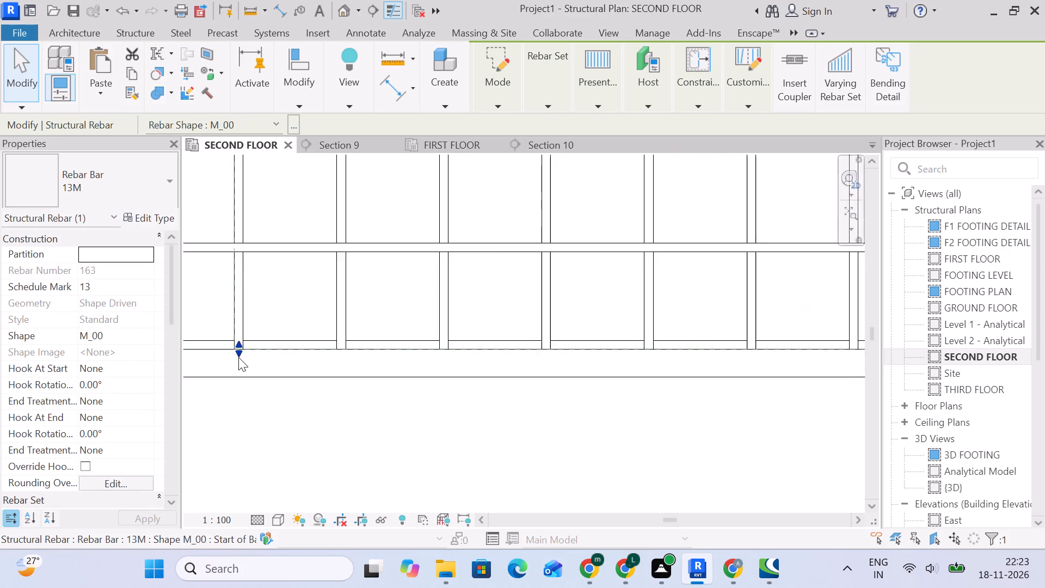
pyautogui.scroll(4, 238, 357)
pyautogui.scroll(-13, 243, 352)
pyautogui.scroll(-4, 483, 390)
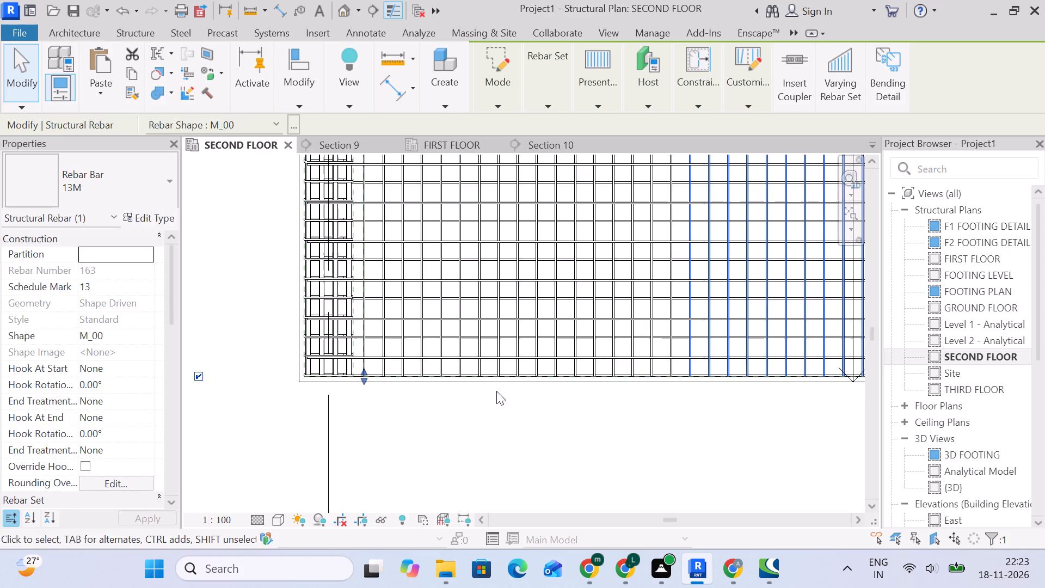
pyautogui.moveTo(496, 391); pyautogui.dragTo(402, 374, button='middle')
pyautogui.scroll(-5, 402, 374)
pyautogui.scroll(-5, 534, 399)
pyautogui.click(549, 416)
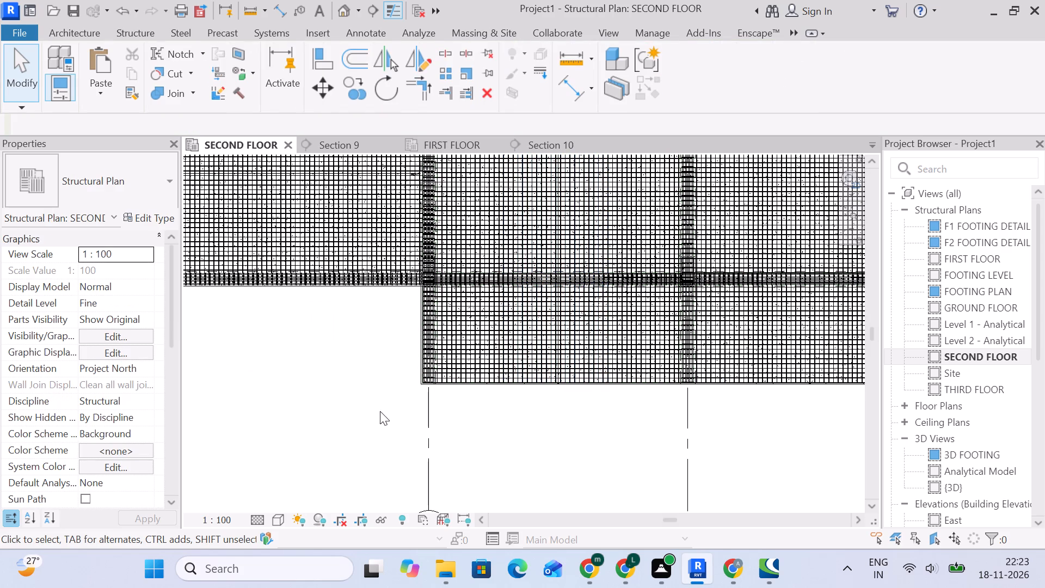
# Examine the second floor plan's reinforcement around the grid 1 beam and the projecting beam at grid A.
pyautogui.scroll(-5, 358, 405)
pyautogui.moveTo(343, 400); pyautogui.dragTo(589, 388, button='middle')
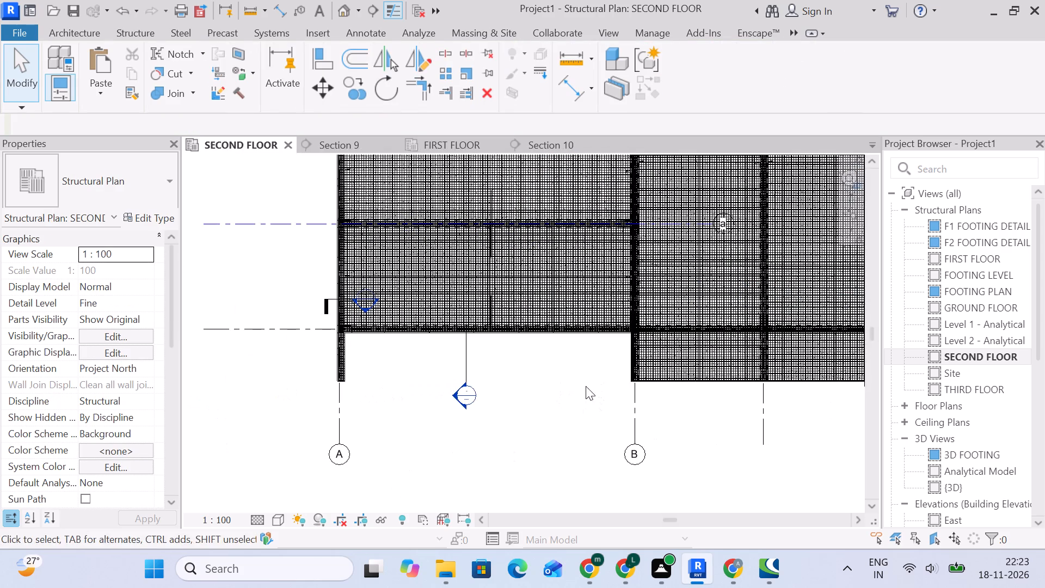
pyautogui.scroll(-9, 615, 386)
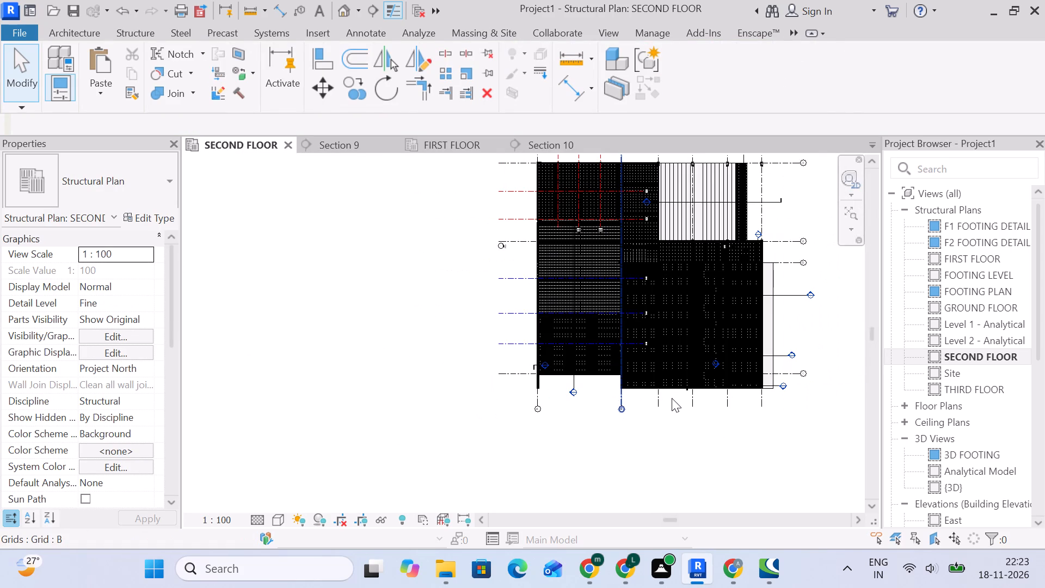
pyautogui.scroll(4, 674, 395)
pyautogui.moveTo(716, 401); pyautogui.dragTo(642, 427, button='middle')
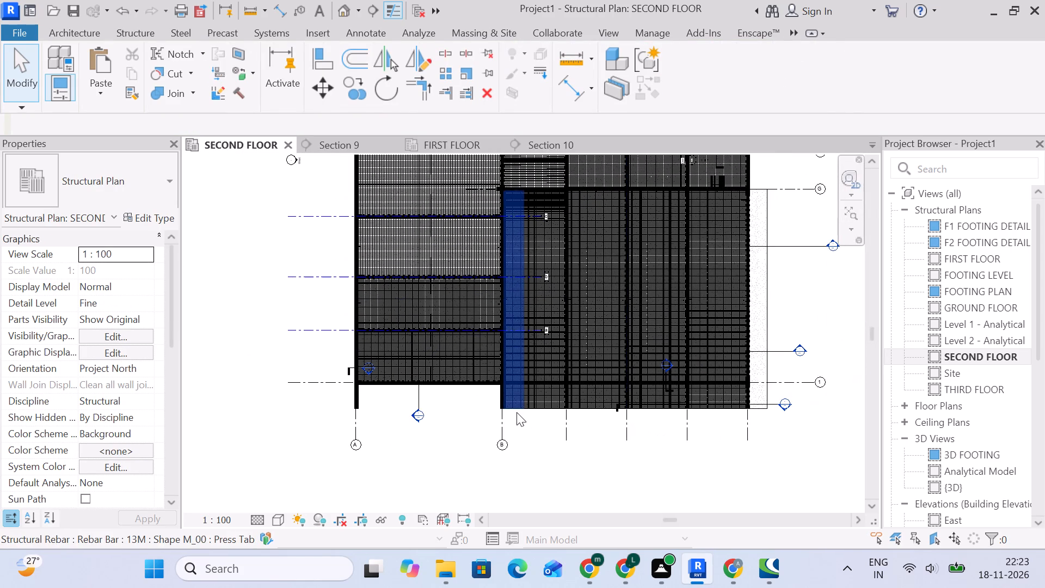
pyautogui.scroll(3, 501, 415)
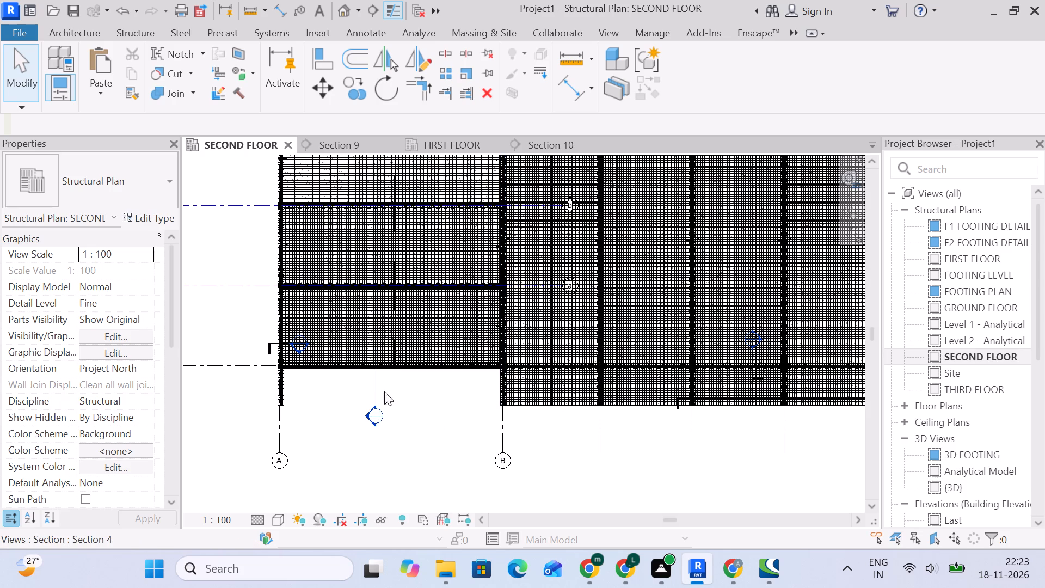
pyautogui.scroll(5, 342, 388)
pyautogui.scroll(4, 260, 377)
pyautogui.moveTo(315, 396); pyautogui.dragTo(324, 332, button='middle')
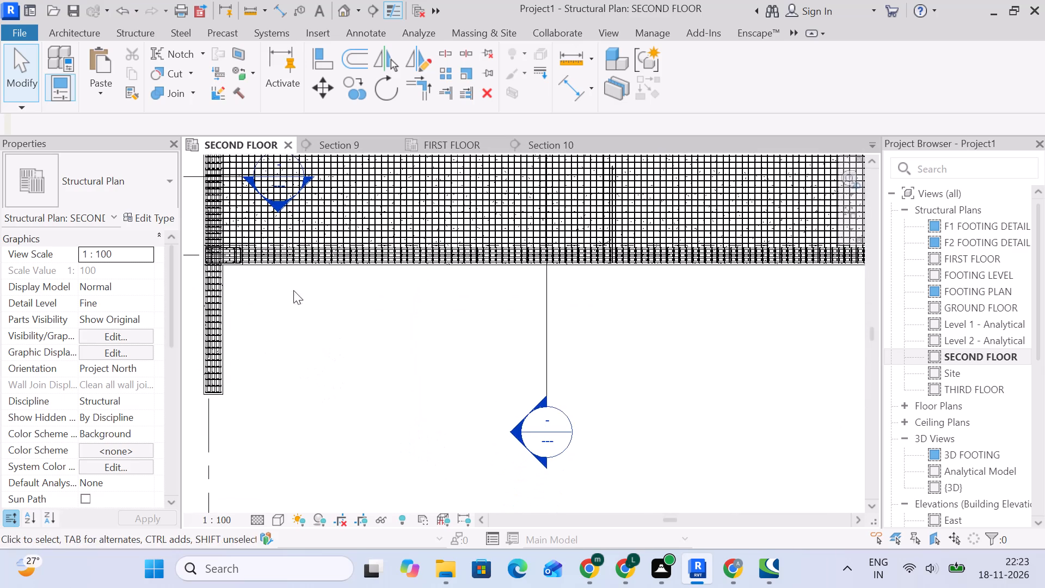
pyautogui.scroll(4, 272, 272)
pyautogui.moveTo(302, 314); pyautogui.dragTo(483, 287, button='middle')
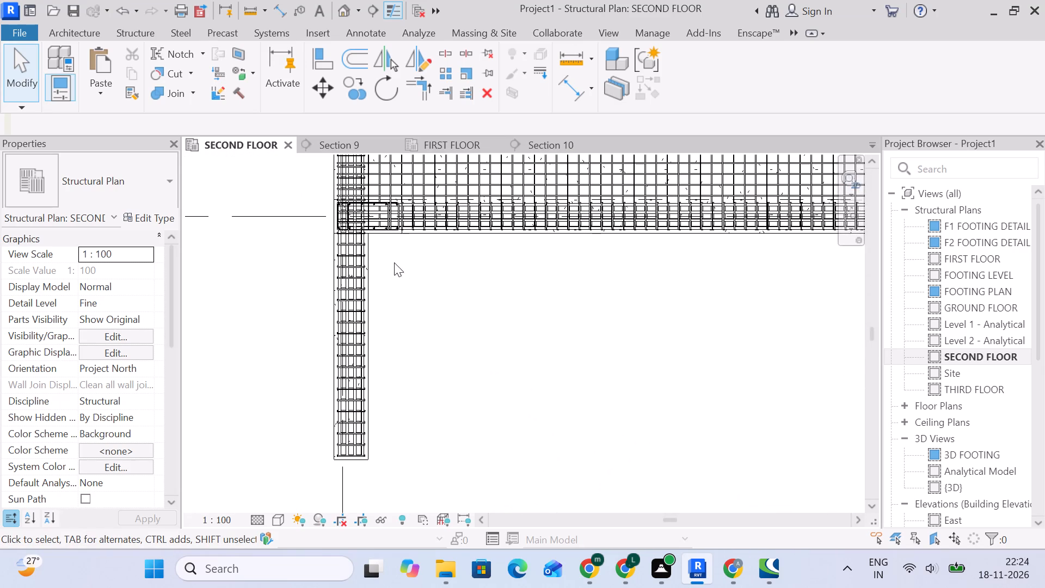
pyautogui.moveTo(399, 269); pyautogui.dragTo(405, 372, button='middle')
pyautogui.scroll(8, 391, 298)
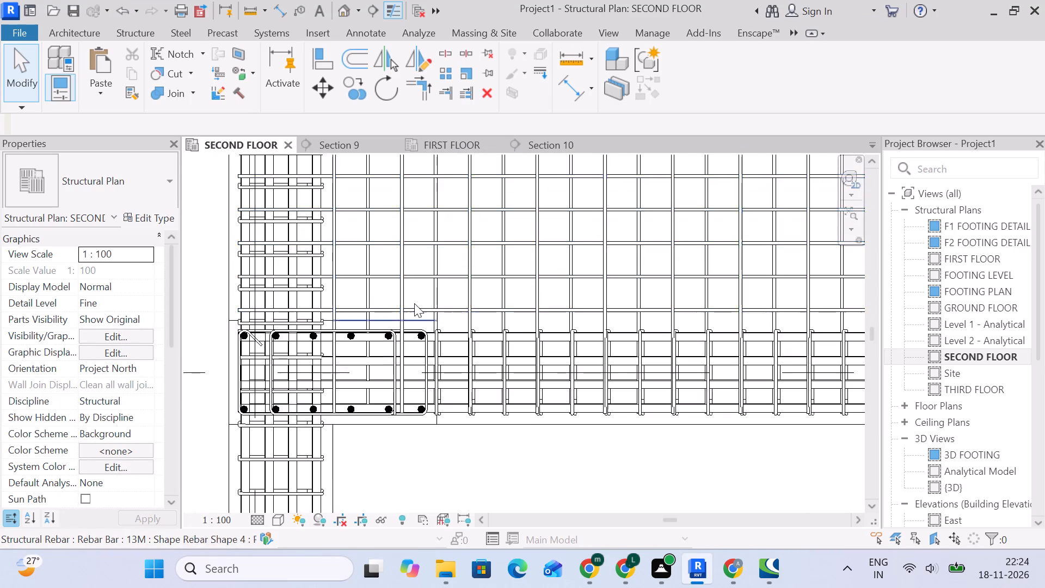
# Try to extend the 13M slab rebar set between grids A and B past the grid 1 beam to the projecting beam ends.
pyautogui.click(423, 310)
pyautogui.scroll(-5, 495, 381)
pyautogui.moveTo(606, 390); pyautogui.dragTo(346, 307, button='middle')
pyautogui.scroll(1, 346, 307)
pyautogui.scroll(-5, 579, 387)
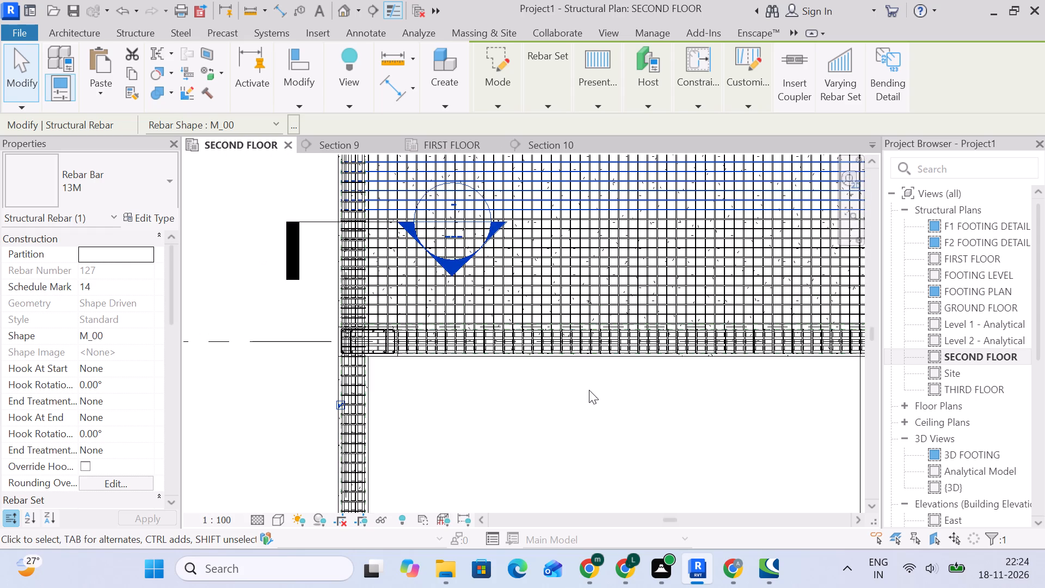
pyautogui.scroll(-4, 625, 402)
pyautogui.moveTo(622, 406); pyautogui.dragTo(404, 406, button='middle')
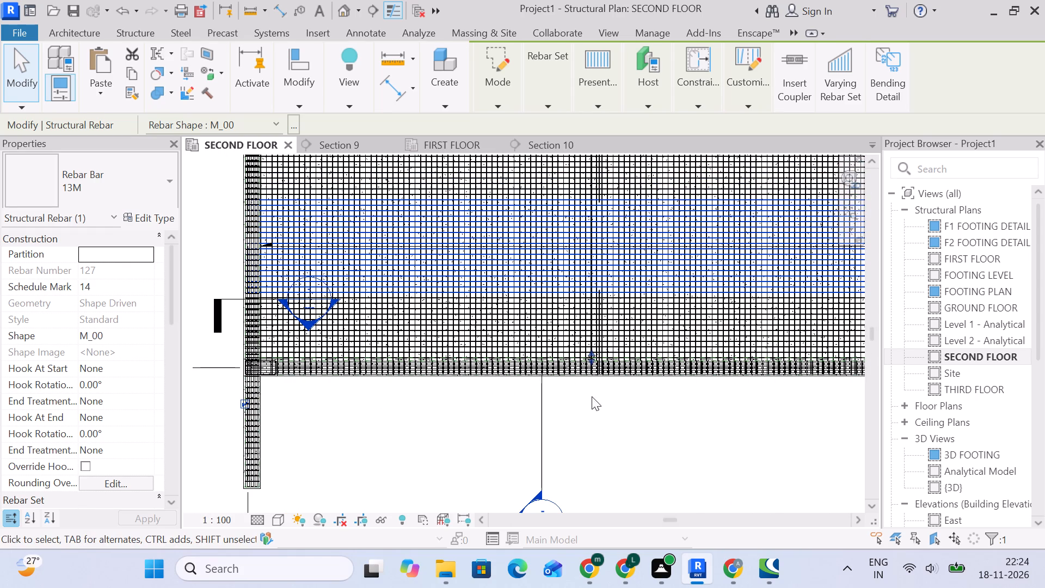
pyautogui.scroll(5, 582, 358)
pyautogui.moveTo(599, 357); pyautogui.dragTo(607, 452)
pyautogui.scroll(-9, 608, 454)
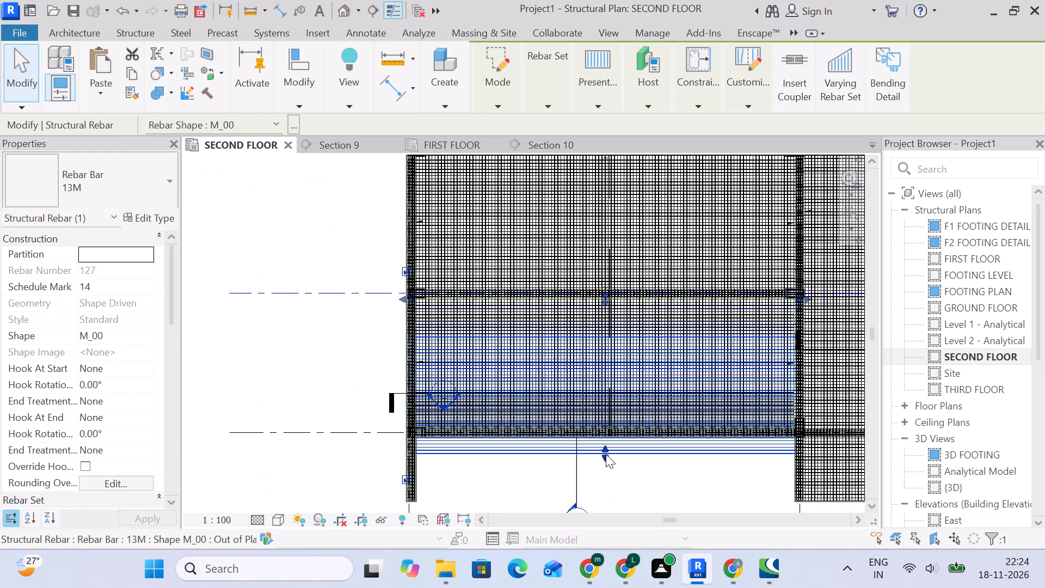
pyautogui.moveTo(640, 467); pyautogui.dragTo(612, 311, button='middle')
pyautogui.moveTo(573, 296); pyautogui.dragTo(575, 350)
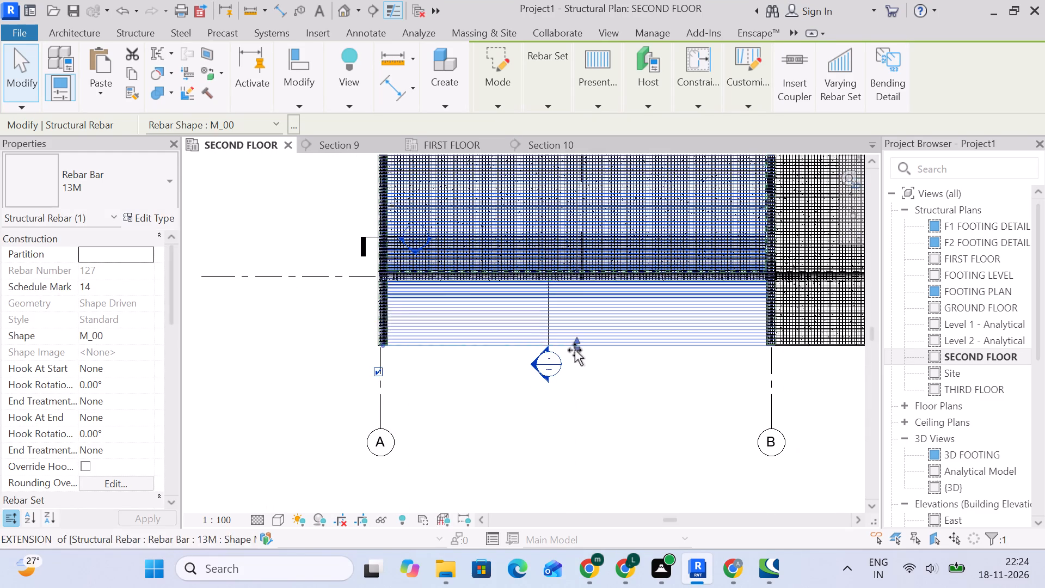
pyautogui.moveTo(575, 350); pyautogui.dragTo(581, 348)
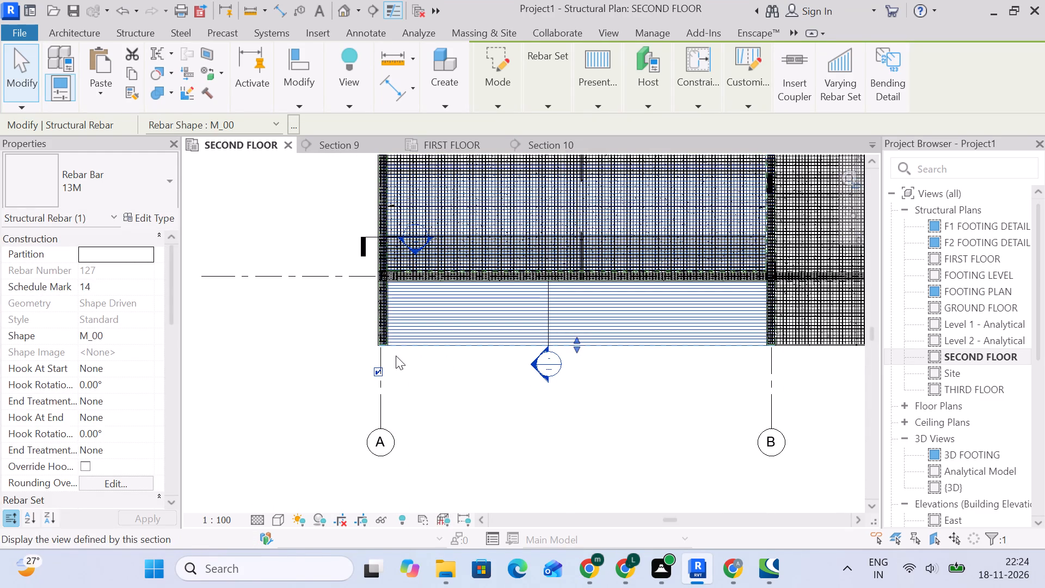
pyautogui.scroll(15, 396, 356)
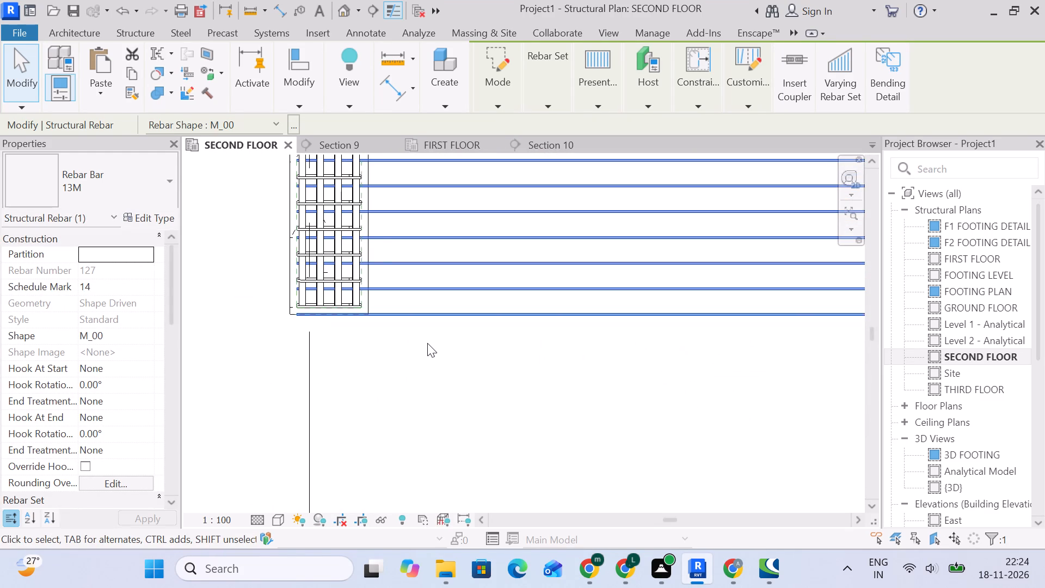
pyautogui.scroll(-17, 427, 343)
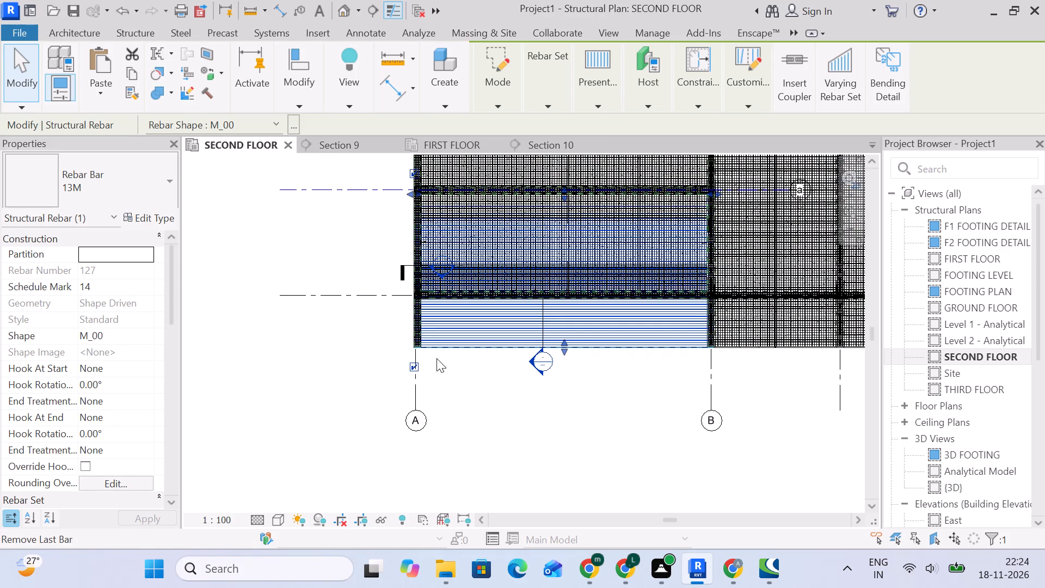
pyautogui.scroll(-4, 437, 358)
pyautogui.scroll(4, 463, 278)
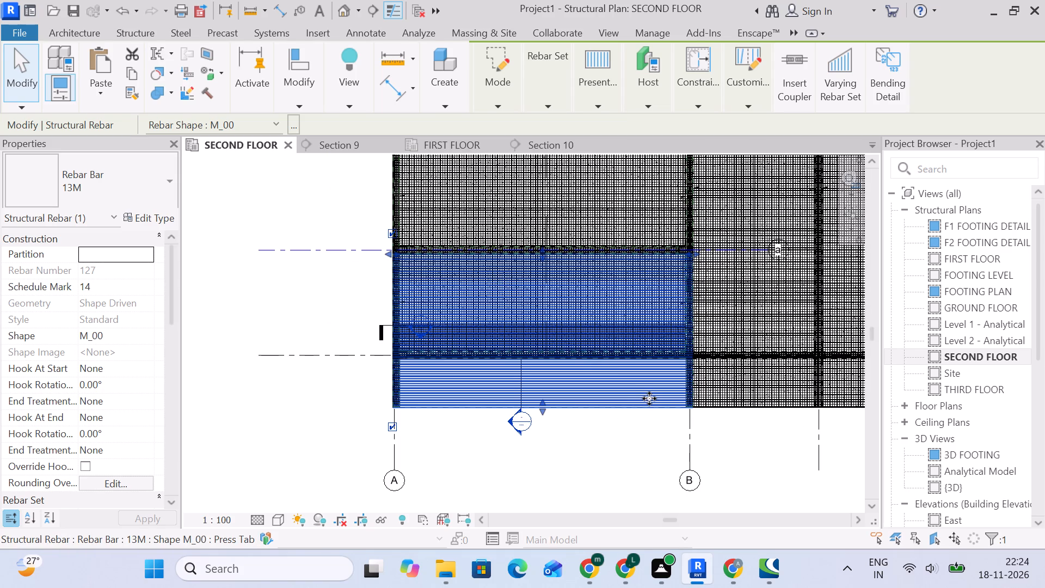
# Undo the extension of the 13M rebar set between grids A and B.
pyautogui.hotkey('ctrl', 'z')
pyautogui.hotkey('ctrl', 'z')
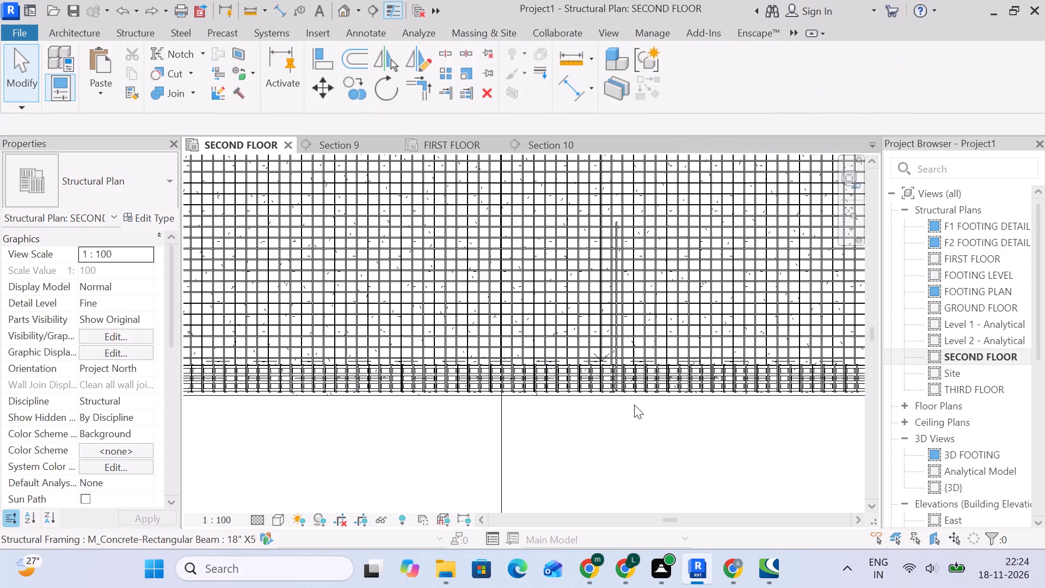
# Examine the open area beyond the grid 1 beam between grids A and B and the surrounding second floor plan.
pyautogui.scroll(-6, 618, 436)
pyautogui.moveTo(616, 438); pyautogui.dragTo(469, 357, button='middle')
pyautogui.scroll(1, 469, 357)
pyautogui.click(522, 381)
pyautogui.scroll(-5, 570, 443)
pyautogui.moveTo(578, 449); pyautogui.dragTo(533, 407, button='middle')
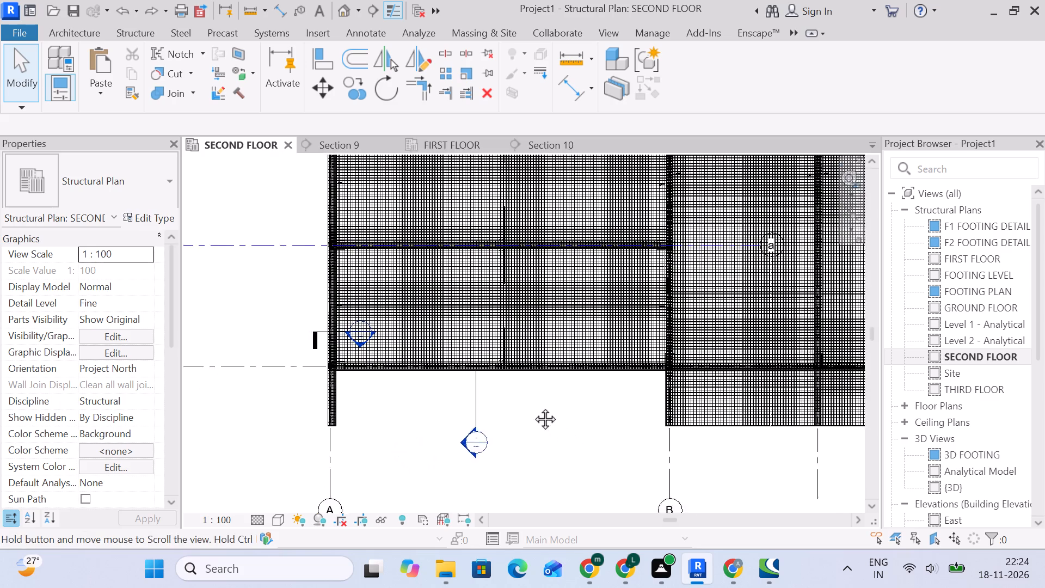
pyautogui.moveTo(533, 407); pyautogui.dragTo(531, 402, button='middle')
pyautogui.scroll(-5, 532, 389)
pyautogui.moveTo(534, 396); pyautogui.dragTo(469, 395, button='middle')
pyautogui.scroll(-4, 500, 390)
pyautogui.moveTo(502, 399); pyautogui.dragTo(401, 330, button='middle')
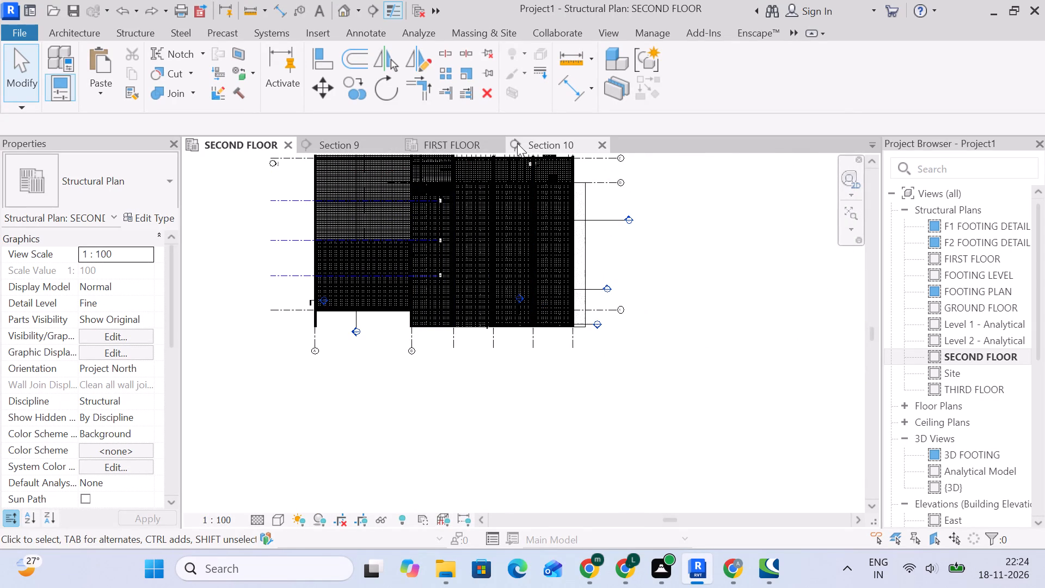
# Close the Section 10 view.
pyautogui.click(604, 143)
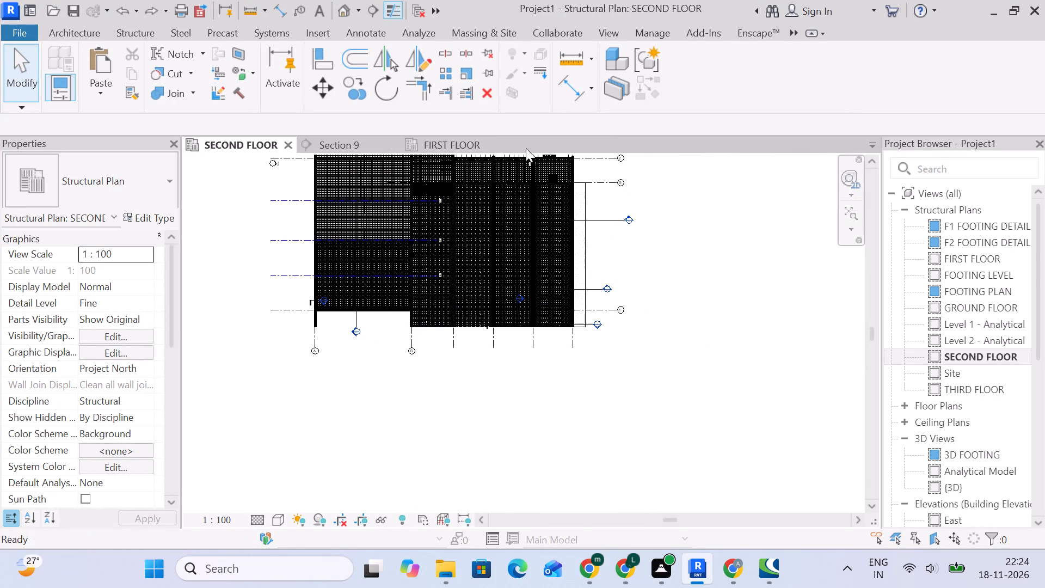
# Examine the second floor slab edge in 3D, checking the 13M rebar set against the 9" Foundation Slab that hosts it.
pyautogui.click(342, 4)
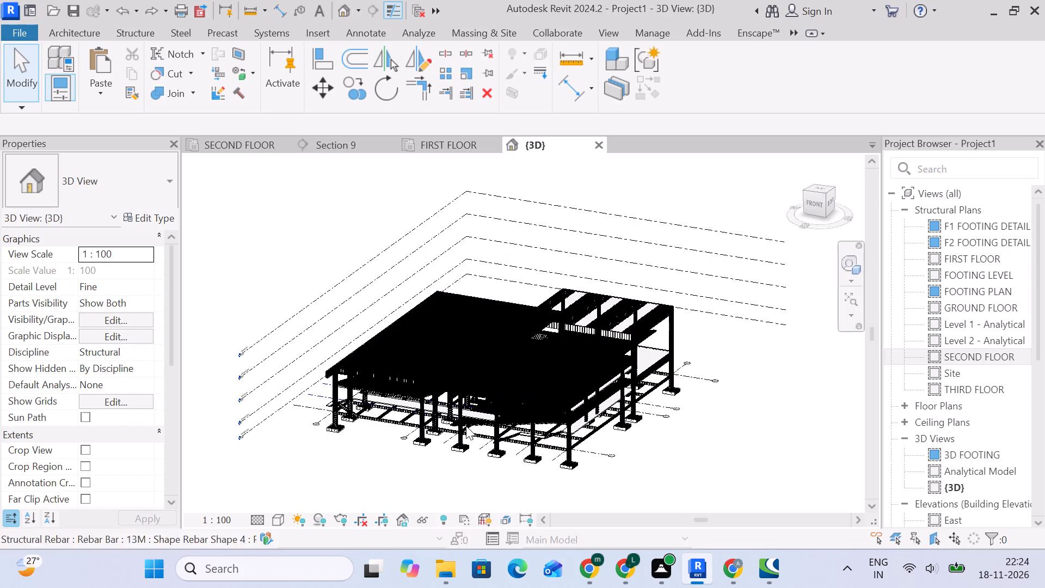
pyautogui.scroll(5, 430, 419)
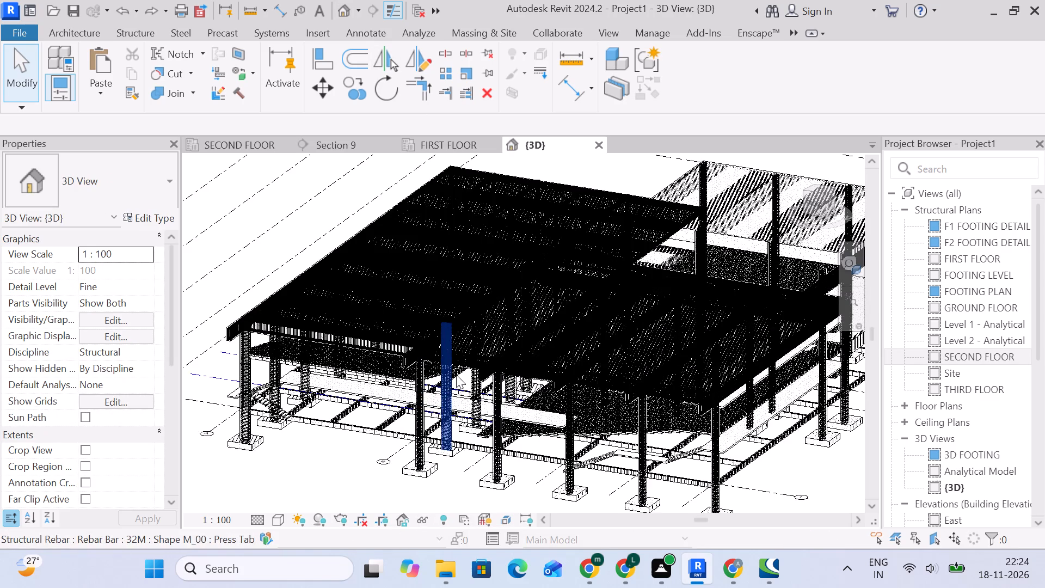
pyautogui.scroll(10, 456, 375)
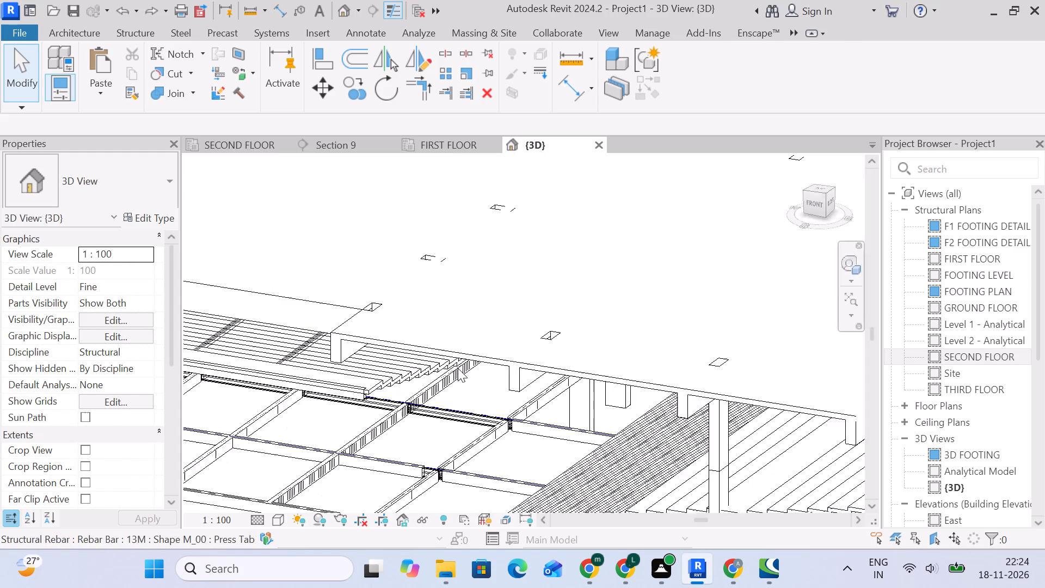
pyautogui.scroll(-4, 458, 366)
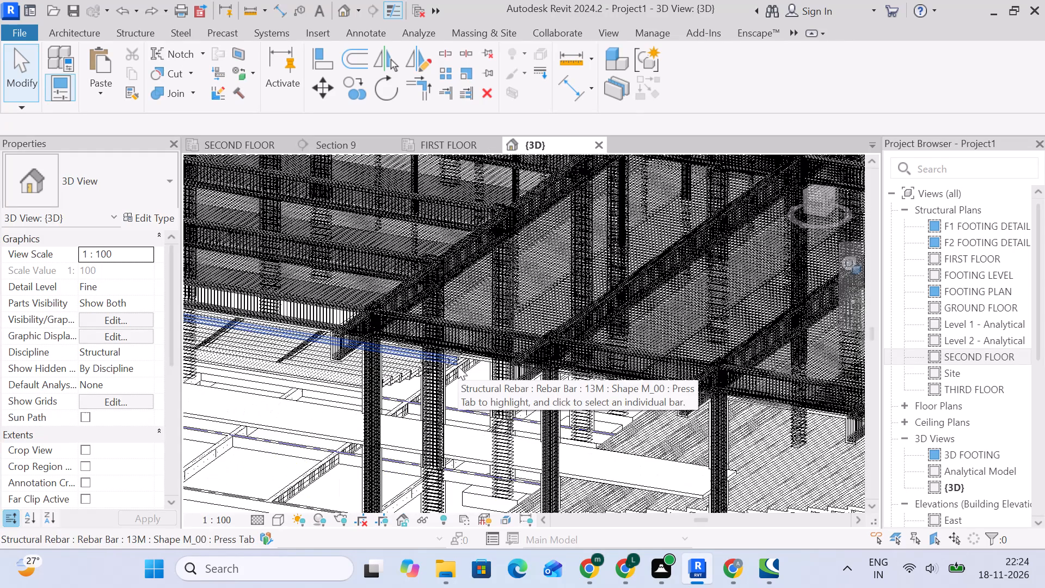
pyautogui.moveTo(458, 366); pyautogui.dragTo(268, 291, button='middle')
pyautogui.scroll(5, 391, 314)
pyautogui.scroll(2, 464, 312)
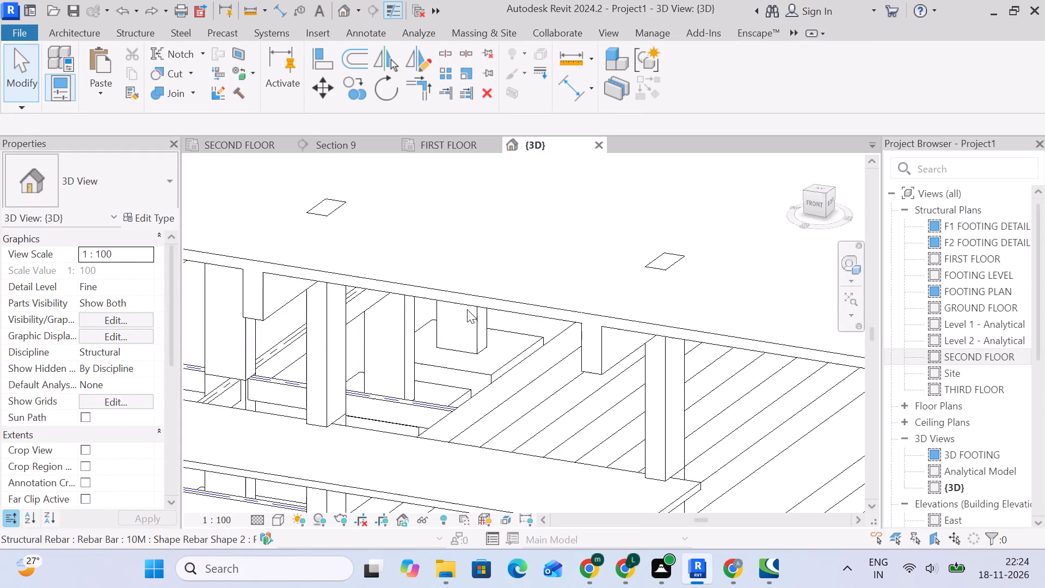
pyautogui.scroll(3, 467, 309)
pyautogui.click(476, 298)
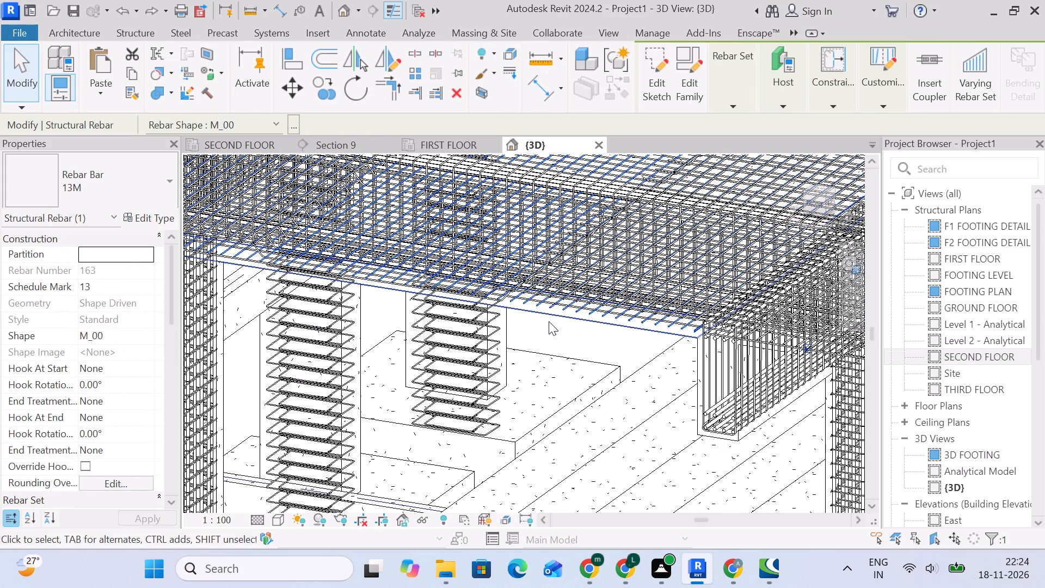
pyautogui.click(549, 321)
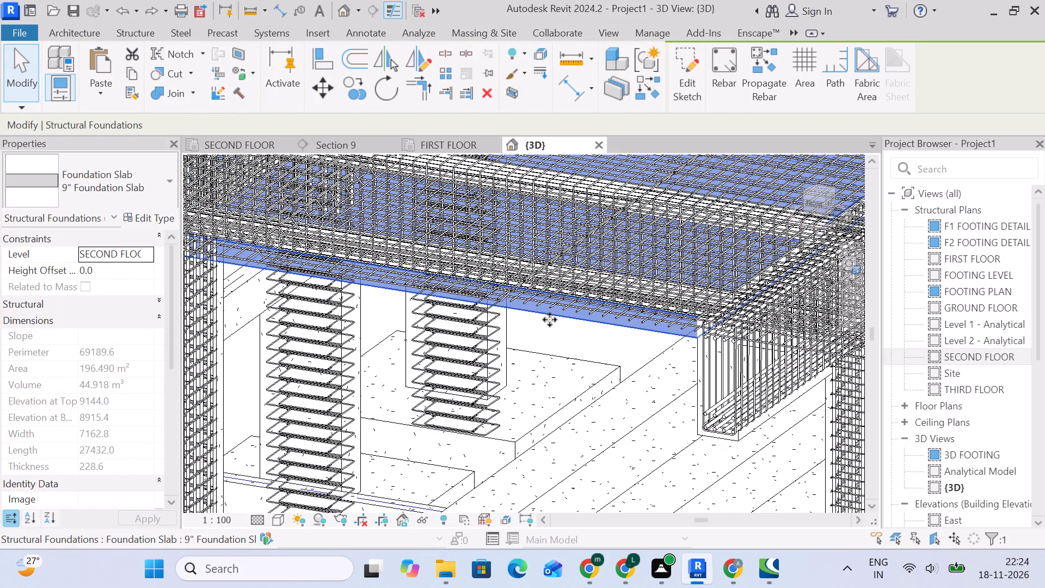
pyautogui.press('Escape')
# Examine the front edge and outer corner of the second floor slab and its surrounding beams in 3D.
pyautogui.scroll(-6, 550, 320)
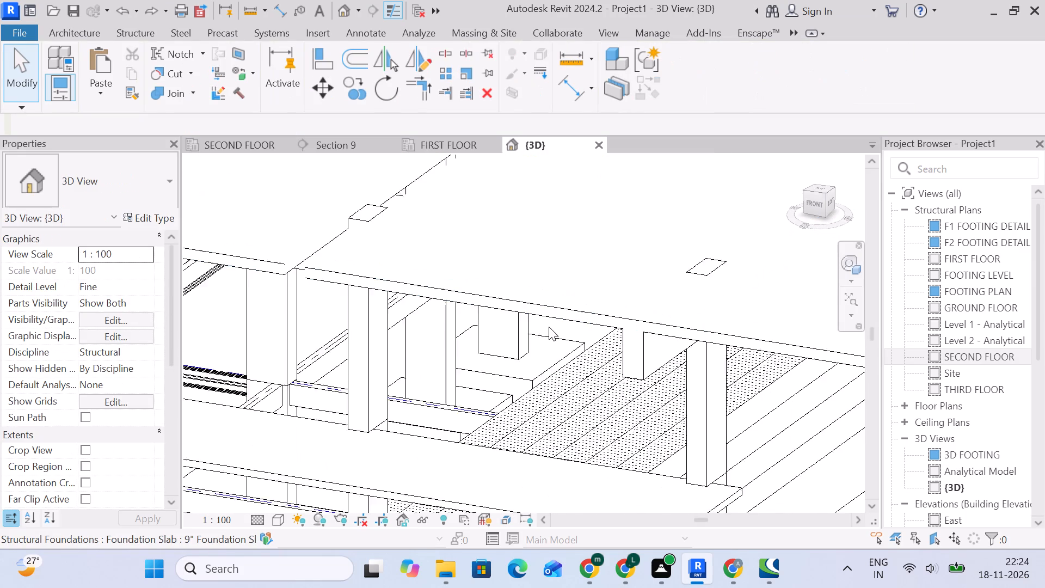
pyautogui.scroll(-5, 563, 334)
pyautogui.moveTo(567, 346); pyautogui.dragTo(539, 336, button='middle')
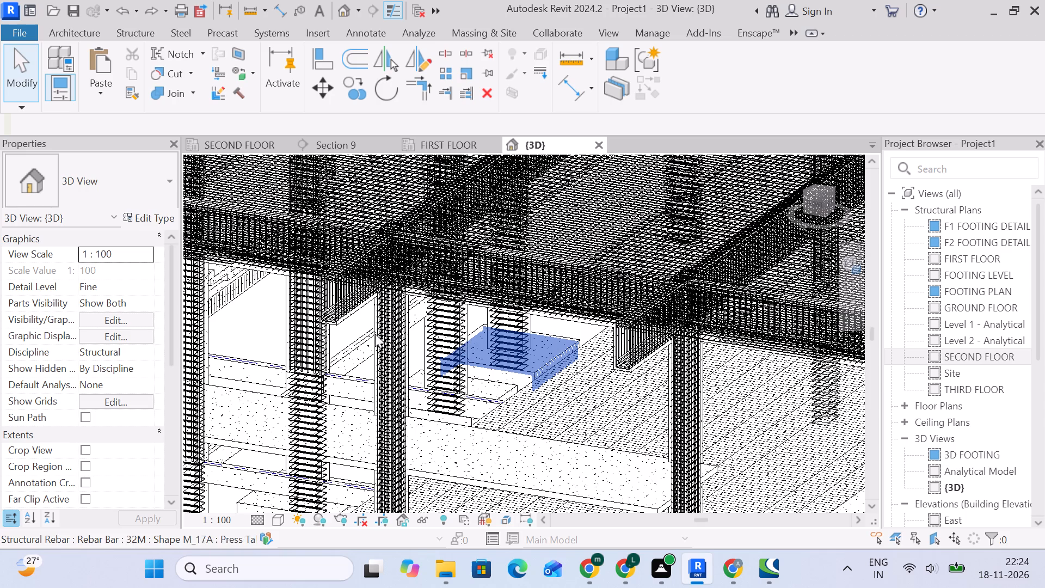
pyautogui.scroll(2, 328, 296)
pyautogui.scroll(-4, 630, 366)
pyautogui.moveTo(636, 367); pyautogui.dragTo(531, 331, button='middle')
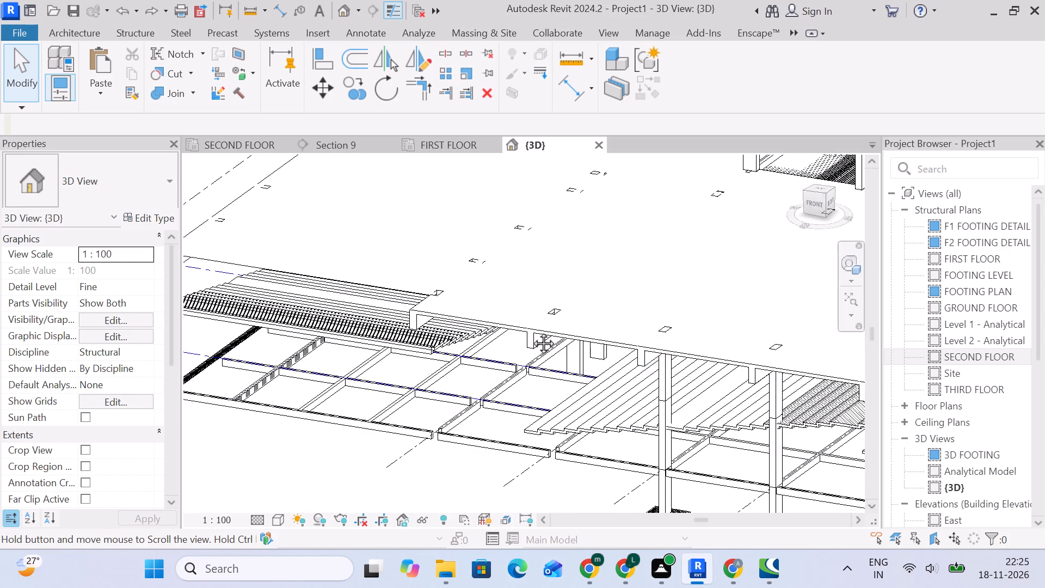
pyautogui.moveTo(531, 331); pyautogui.dragTo(502, 325, button='middle')
pyautogui.moveTo(759, 377); pyautogui.dragTo(668, 352, button='middle')
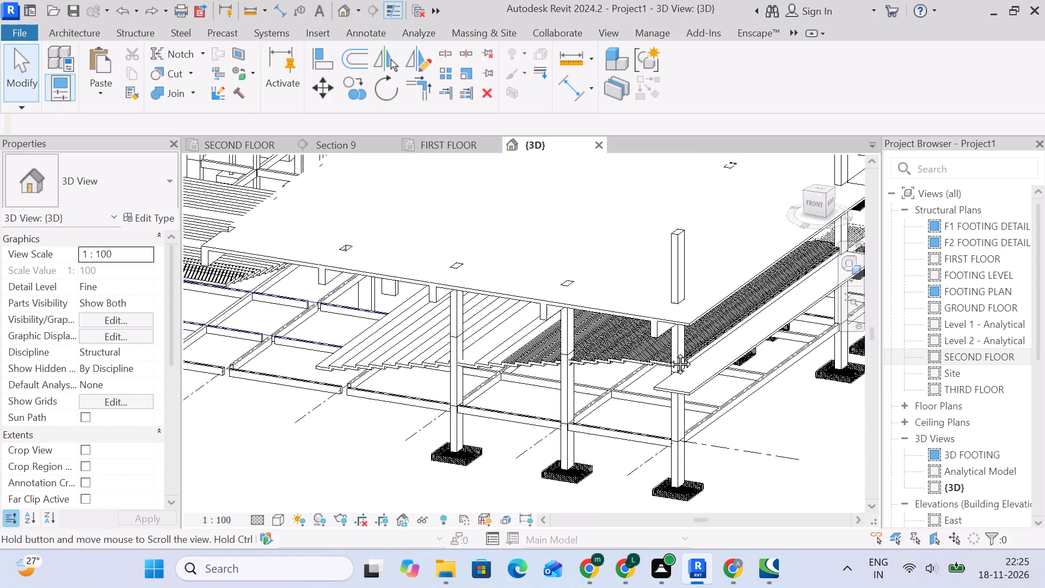
pyautogui.moveTo(668, 352); pyautogui.dragTo(666, 351, button='middle')
pyautogui.moveTo(713, 400); pyautogui.dragTo(680, 391, button='middle')
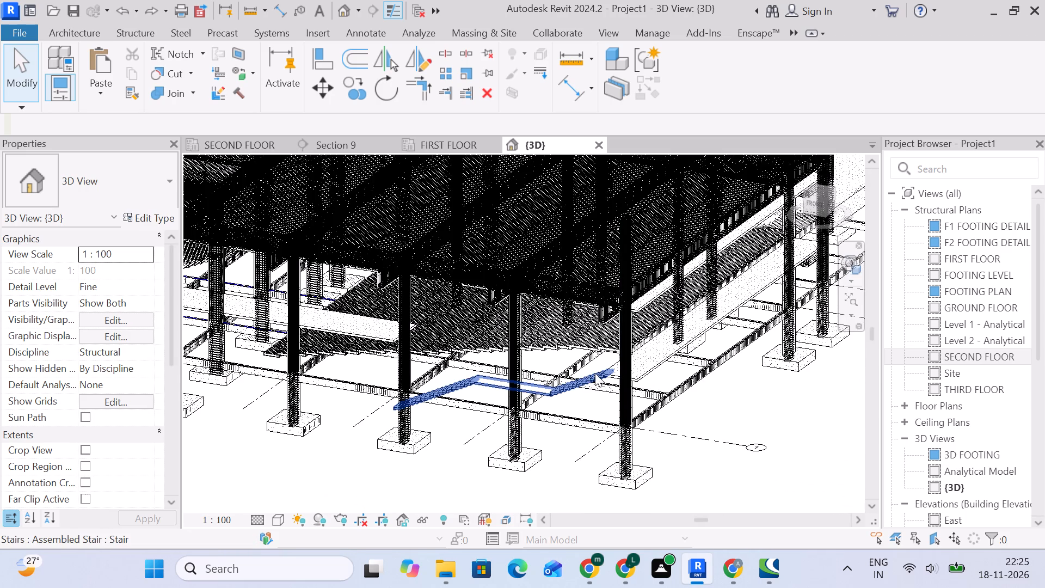
pyautogui.scroll(-4, 601, 373)
pyautogui.moveTo(612, 373); pyautogui.dragTo(794, 405, button='middle')
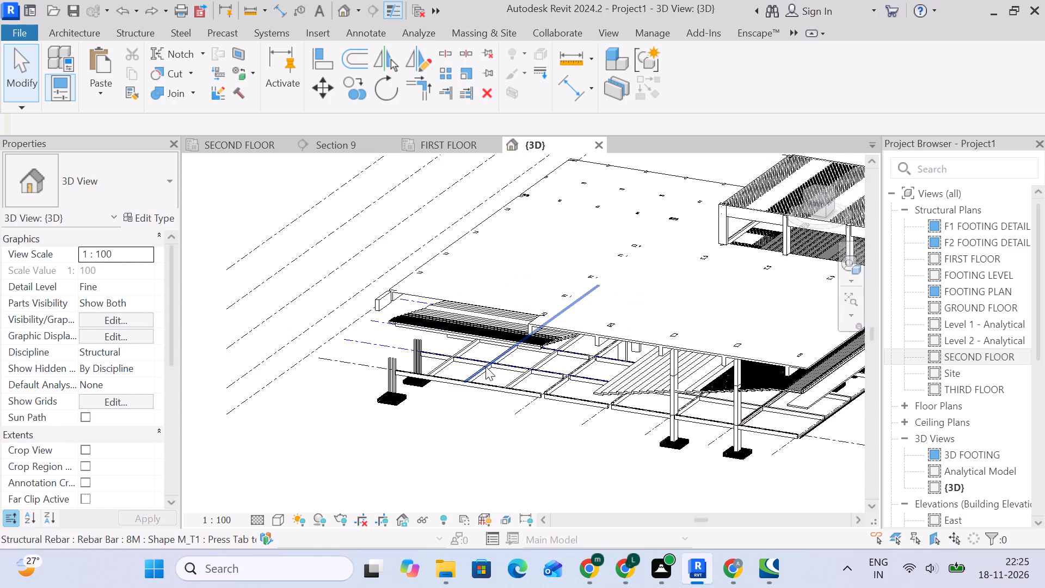
pyautogui.moveTo(732, 345); pyautogui.dragTo(558, 308, button='middle')
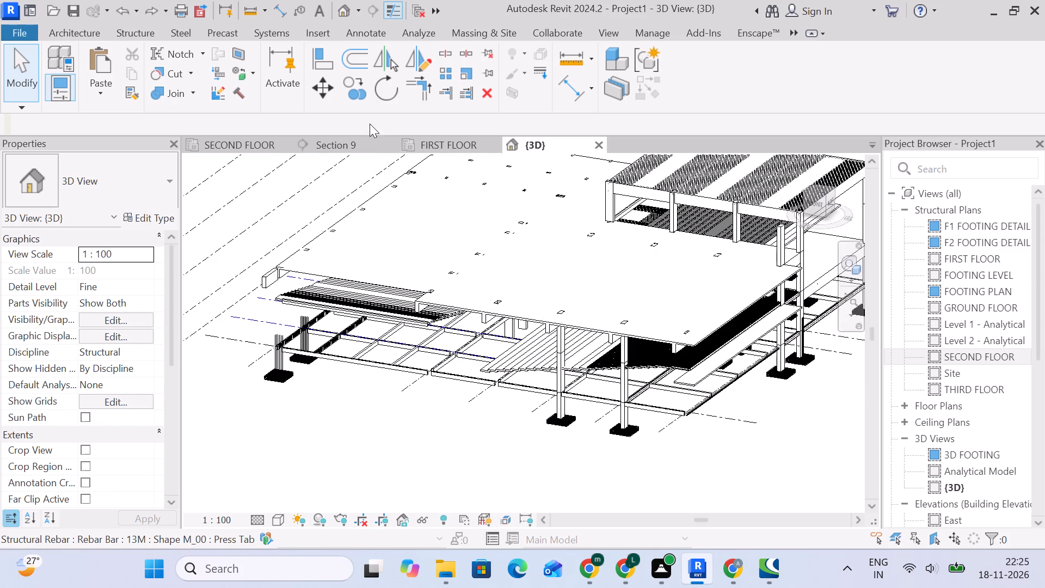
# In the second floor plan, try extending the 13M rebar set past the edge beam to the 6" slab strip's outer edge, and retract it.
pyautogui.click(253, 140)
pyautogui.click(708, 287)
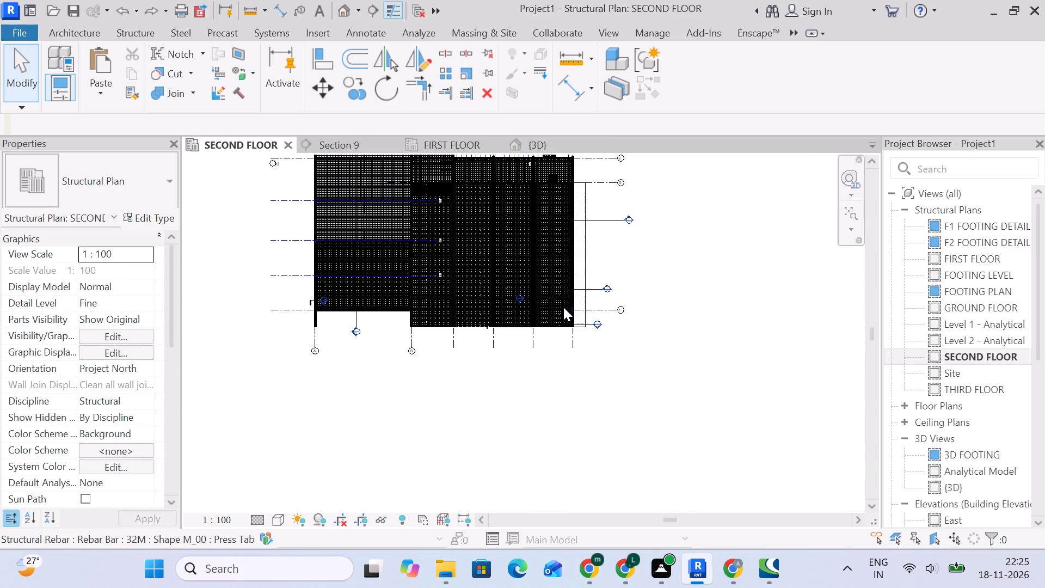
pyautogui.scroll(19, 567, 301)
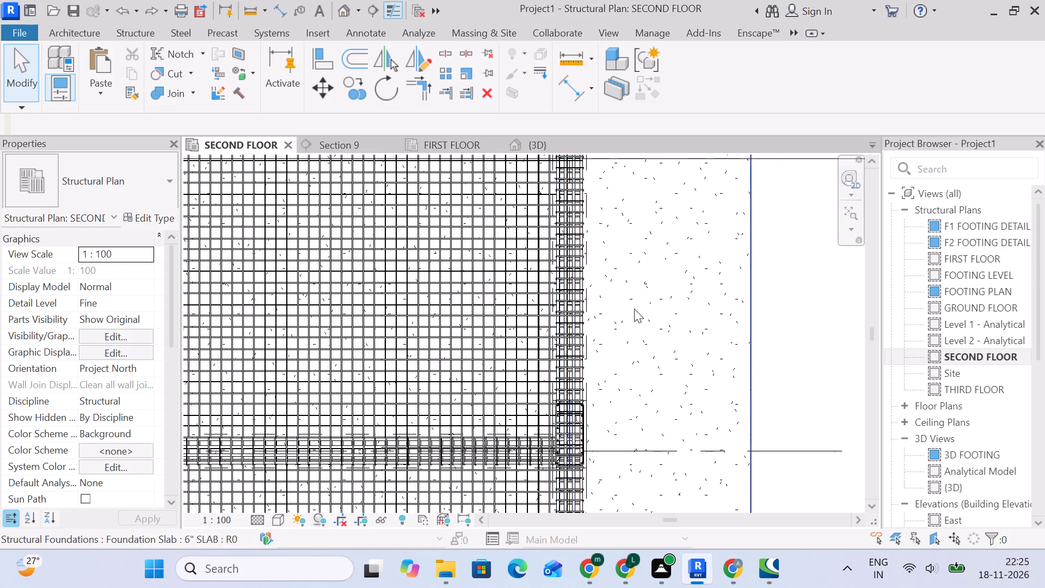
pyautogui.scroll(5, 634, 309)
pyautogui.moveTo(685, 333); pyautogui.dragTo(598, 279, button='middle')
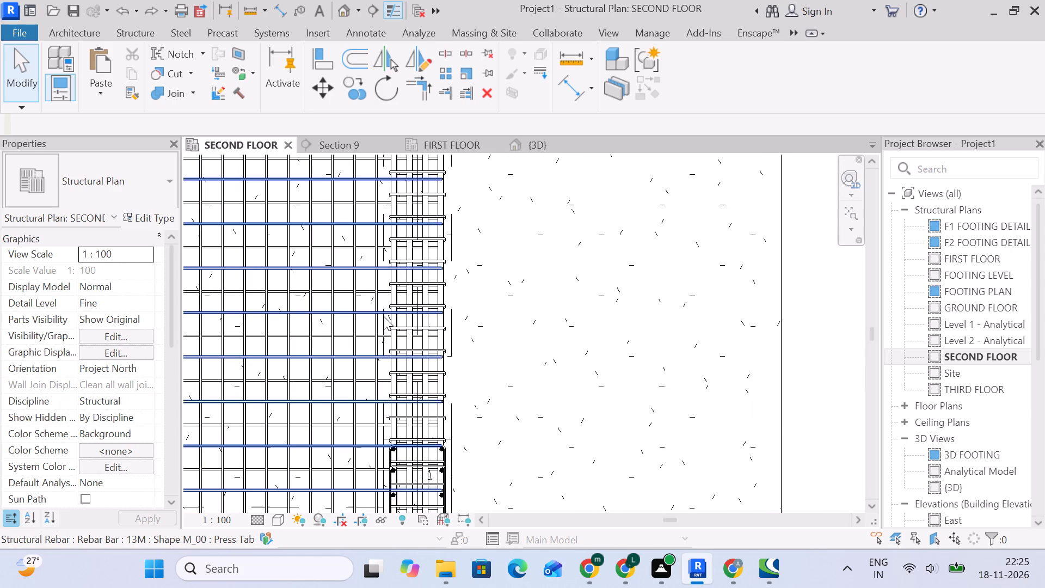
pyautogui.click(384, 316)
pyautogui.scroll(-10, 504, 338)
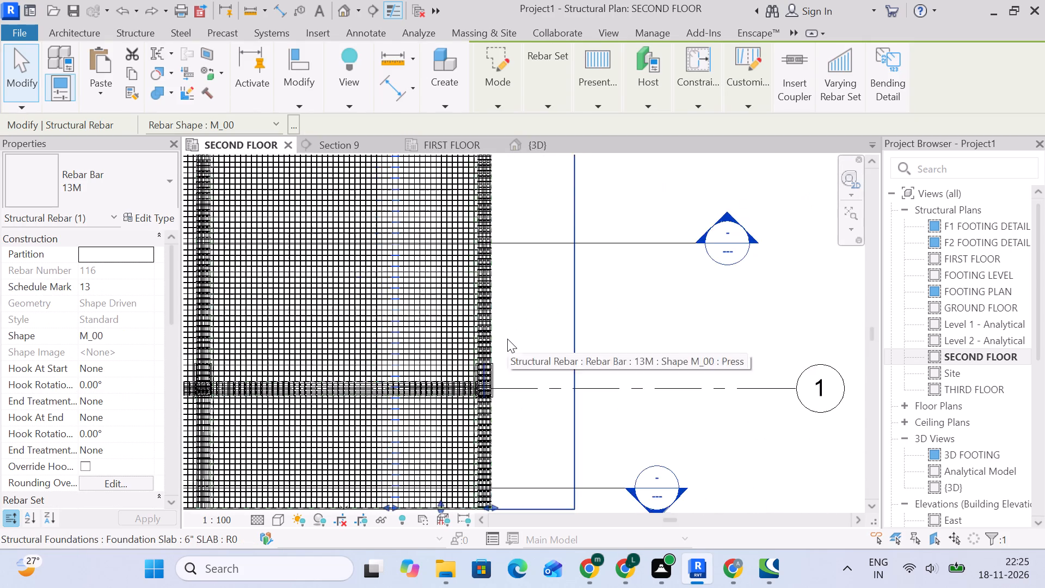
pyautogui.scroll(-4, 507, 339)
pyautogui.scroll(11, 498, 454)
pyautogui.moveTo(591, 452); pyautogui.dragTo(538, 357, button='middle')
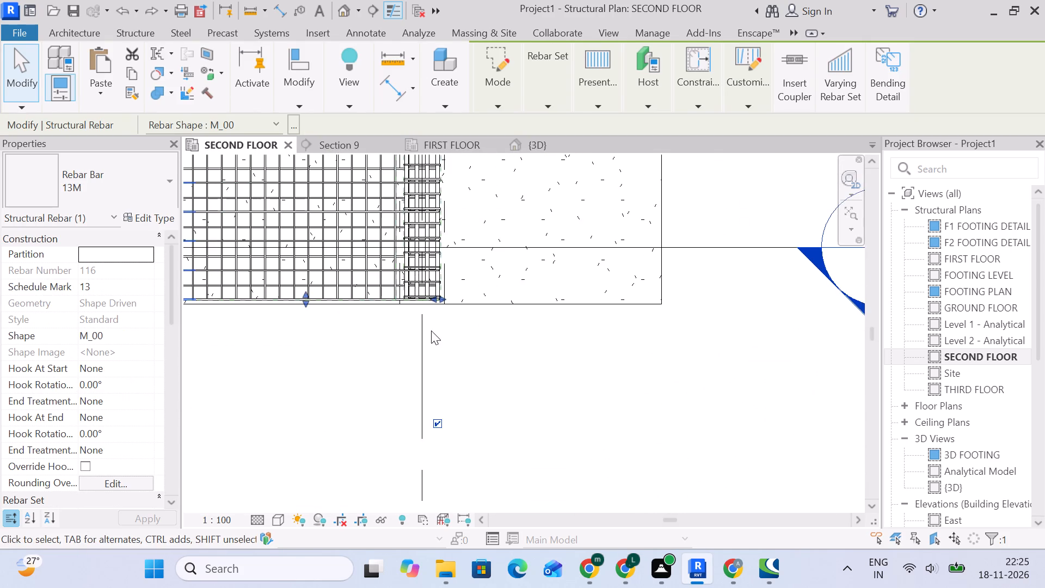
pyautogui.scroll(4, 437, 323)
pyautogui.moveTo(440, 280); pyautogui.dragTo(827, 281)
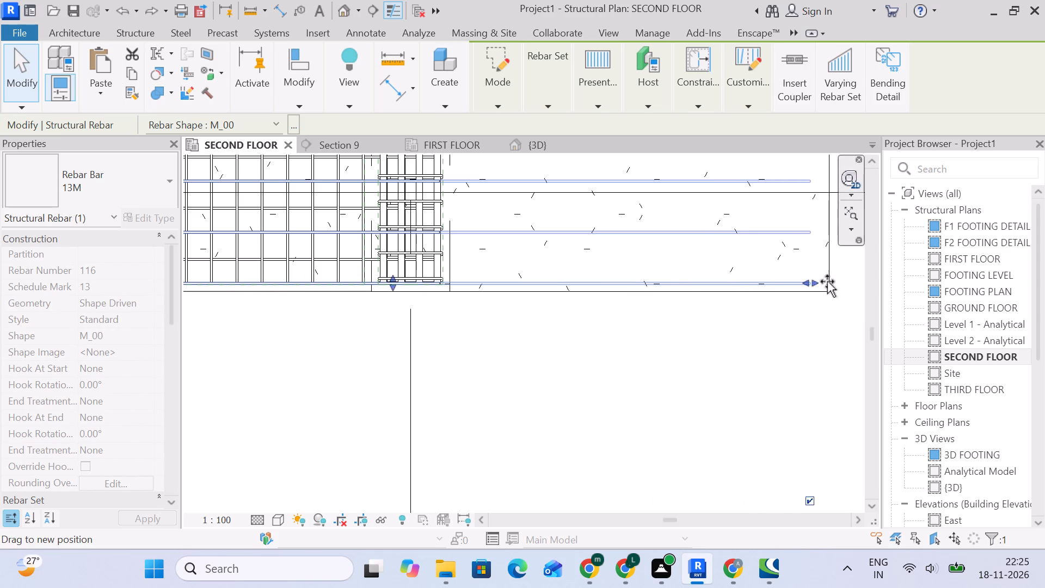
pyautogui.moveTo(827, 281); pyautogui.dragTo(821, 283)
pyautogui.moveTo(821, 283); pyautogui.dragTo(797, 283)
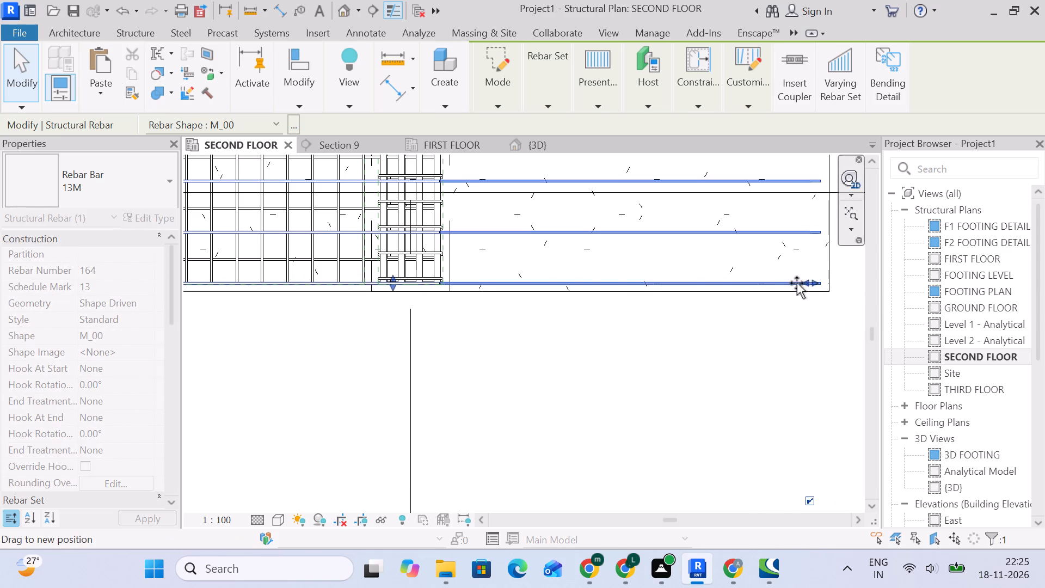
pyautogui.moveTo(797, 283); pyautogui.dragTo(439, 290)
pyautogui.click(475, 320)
# Delete the 6" SLAB strip beyond the outermost edge beam of the second floor.
pyautogui.click(543, 277)
pyautogui.scroll(-5, 553, 274)
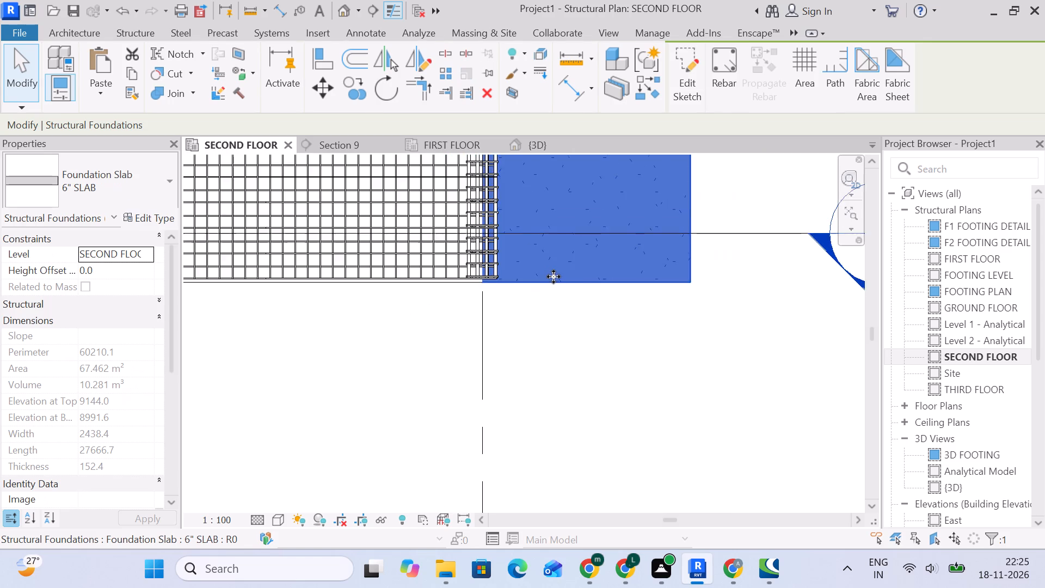
pyautogui.scroll(-9, 562, 275)
pyautogui.moveTo(558, 290); pyautogui.dragTo(549, 375, button='middle')
pyautogui.scroll(-6, 547, 376)
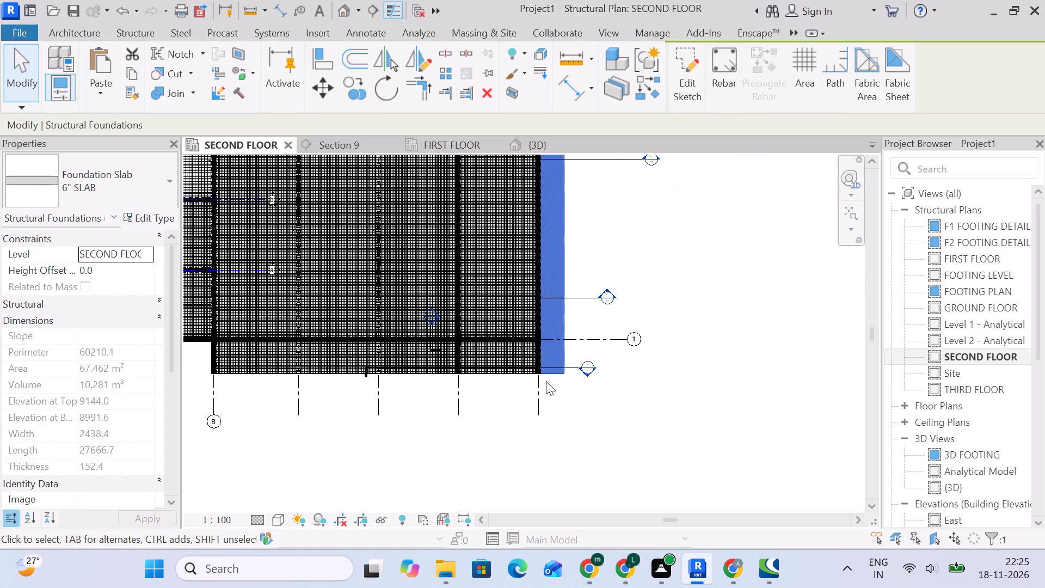
pyautogui.press('Delete')
# Edit the boundary of the outermost 9" Foundation Slab and move its outer edge to about 5100 mm beyond the last grid line.
pyautogui.scroll(12, 531, 380)
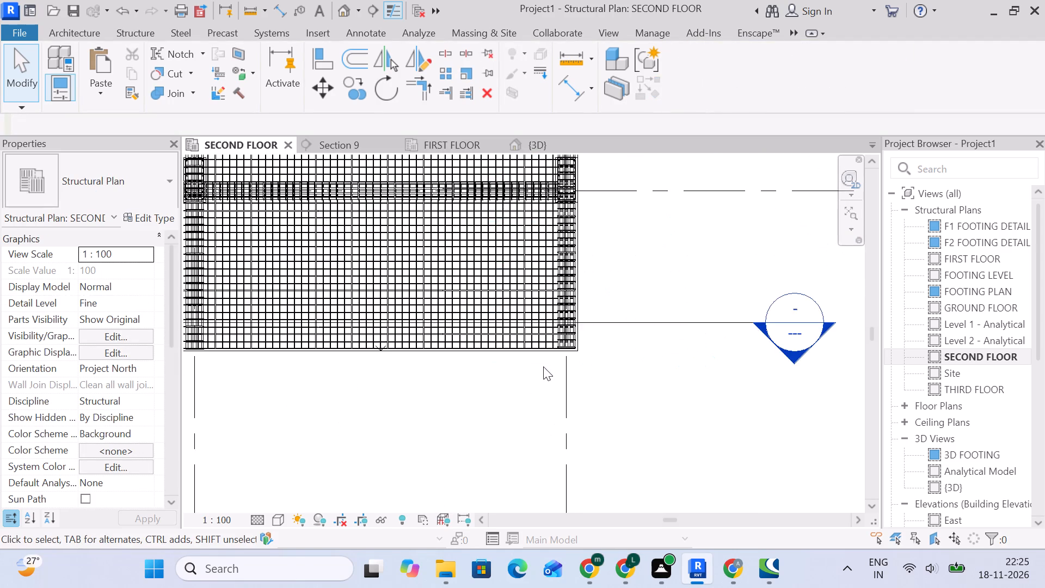
pyautogui.scroll(5, 533, 360)
pyautogui.click(556, 336)
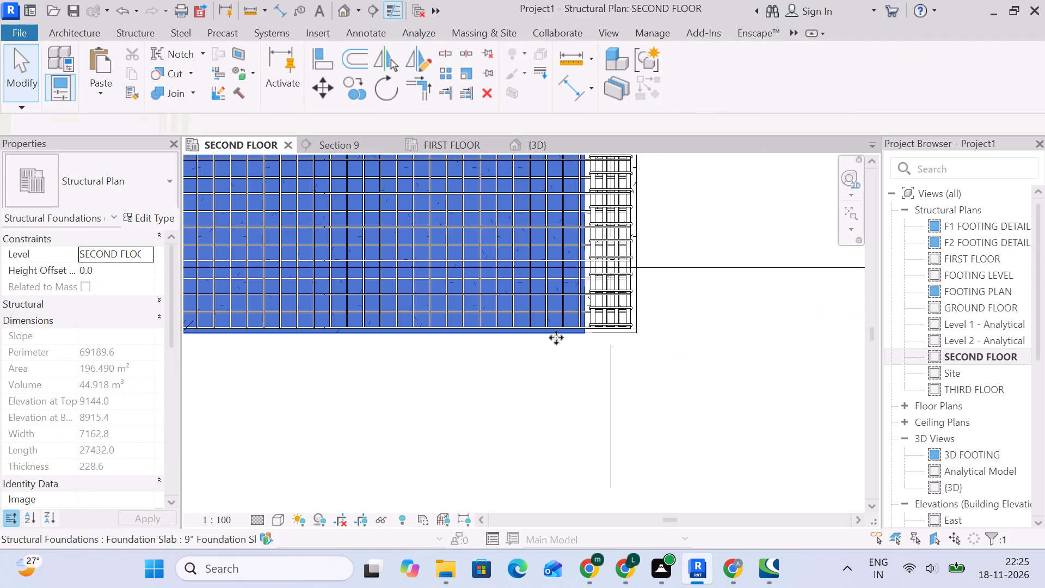
pyautogui.scroll(-13, 552, 345)
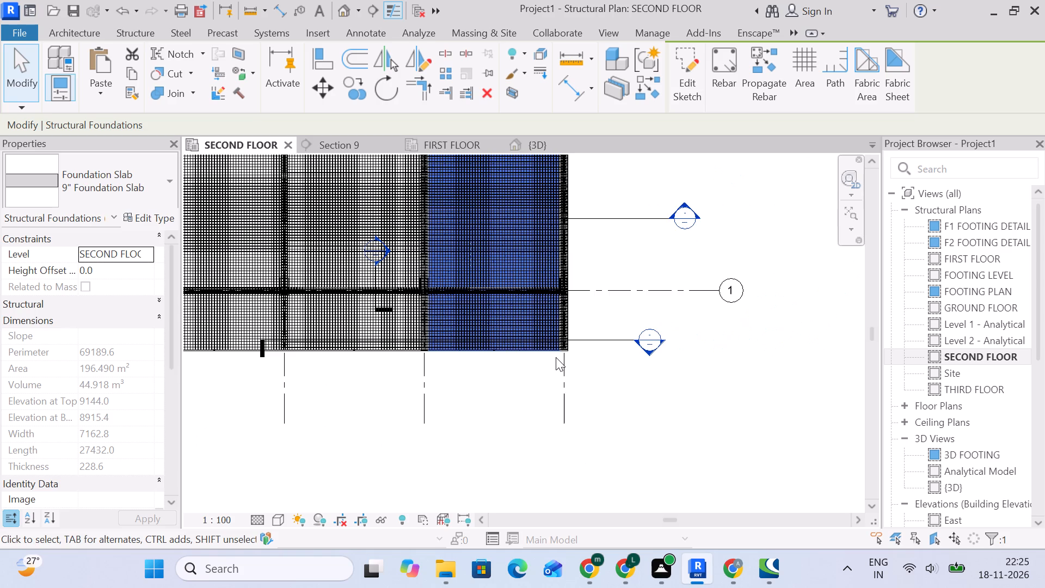
pyautogui.scroll(-5, 556, 357)
pyautogui.scroll(-5, 558, 264)
pyautogui.click(678, 71)
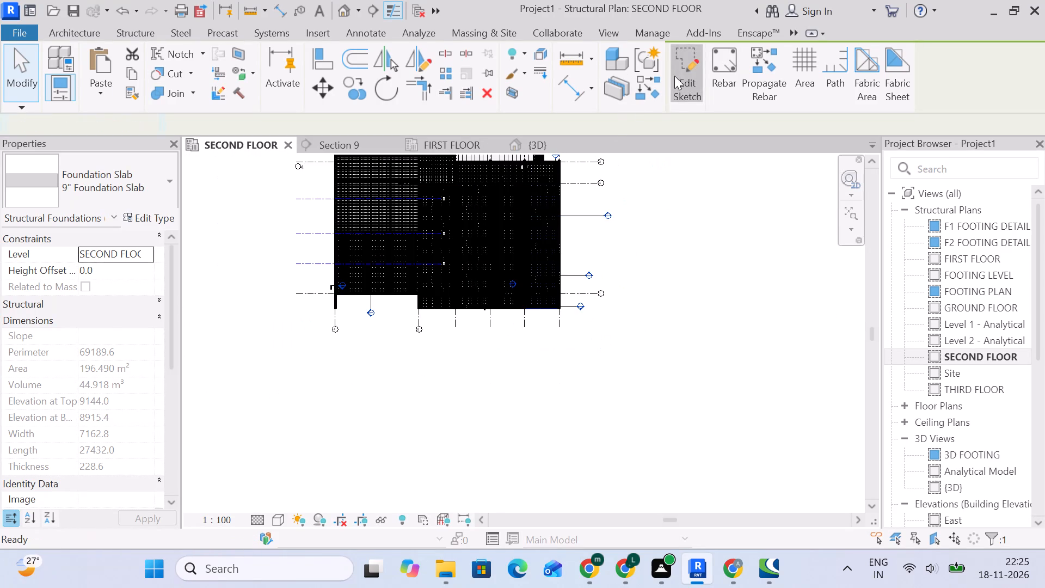
pyautogui.scroll(10, 563, 210)
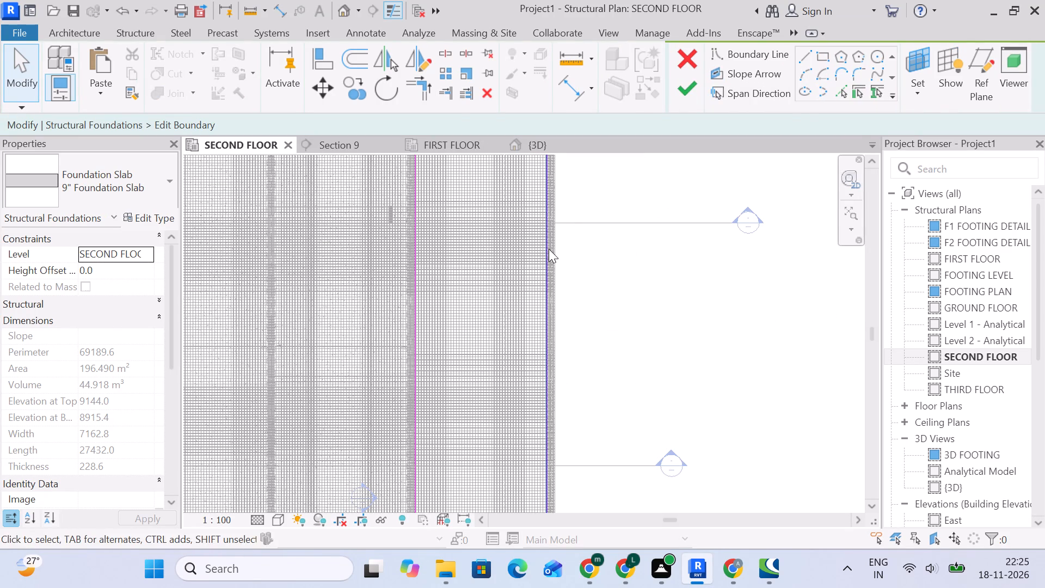
pyautogui.click(548, 249)
pyautogui.scroll(-5, 568, 248)
pyautogui.moveTo(587, 260); pyautogui.dragTo(433, 250, button='middle')
pyautogui.scroll(3, 417, 263)
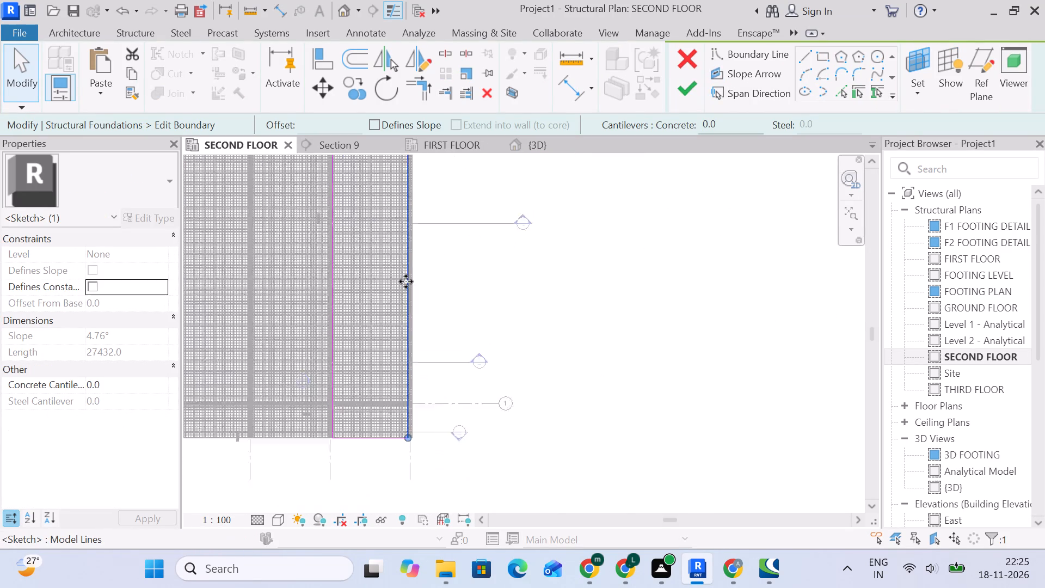
pyautogui.scroll(2, 406, 281)
pyautogui.moveTo(408, 276); pyautogui.dragTo(507, 278)
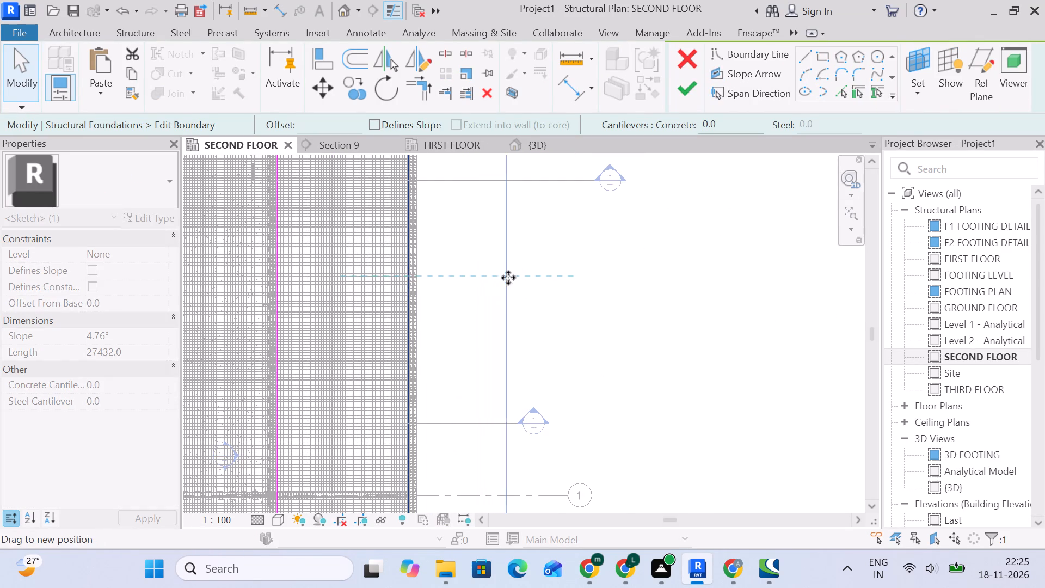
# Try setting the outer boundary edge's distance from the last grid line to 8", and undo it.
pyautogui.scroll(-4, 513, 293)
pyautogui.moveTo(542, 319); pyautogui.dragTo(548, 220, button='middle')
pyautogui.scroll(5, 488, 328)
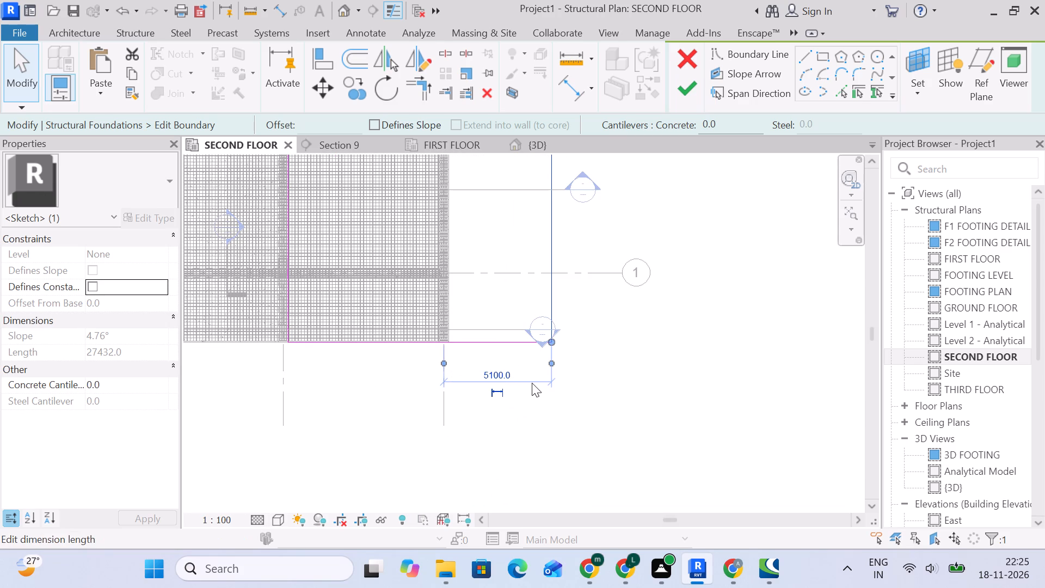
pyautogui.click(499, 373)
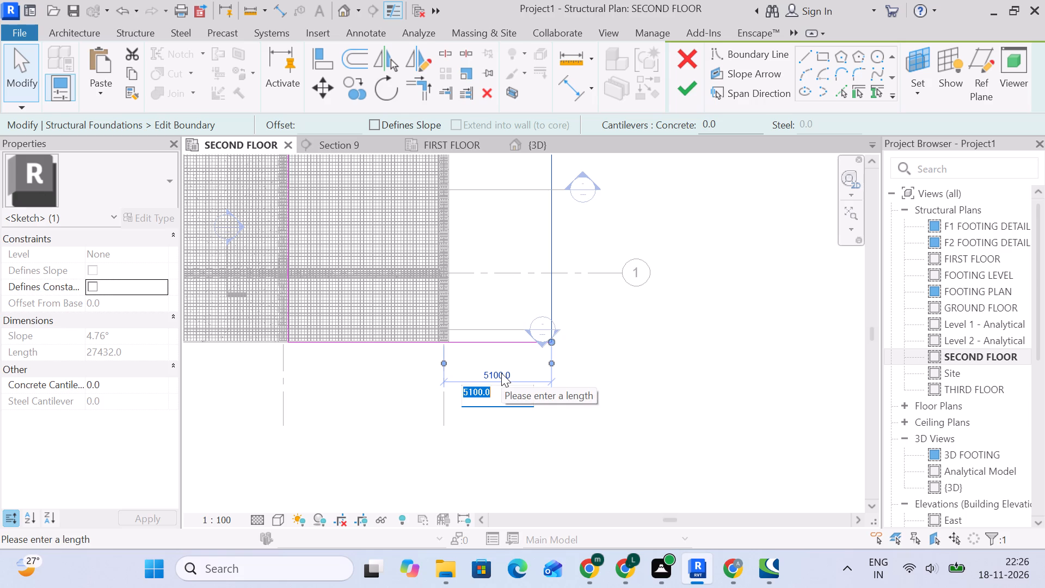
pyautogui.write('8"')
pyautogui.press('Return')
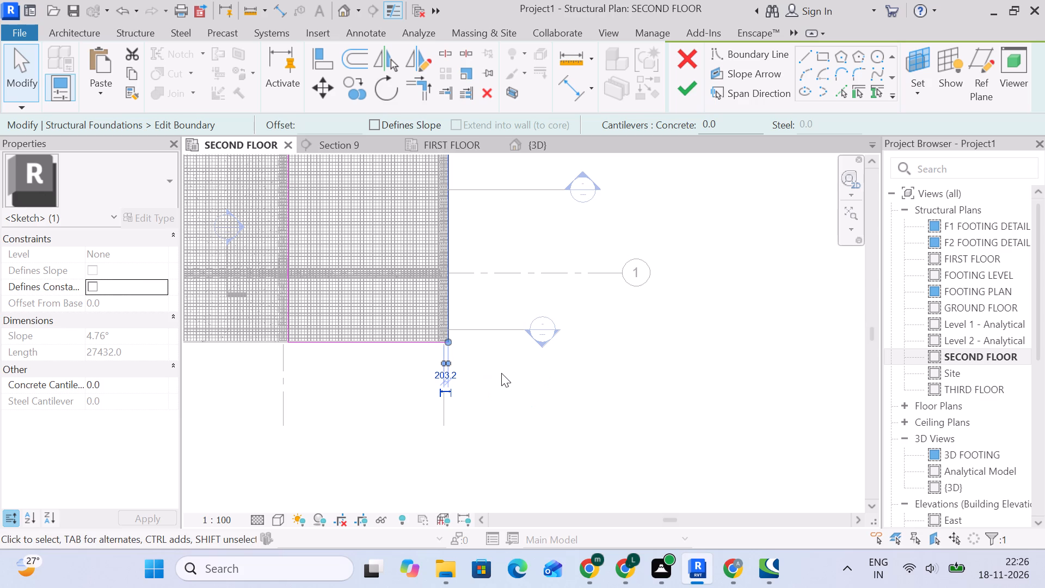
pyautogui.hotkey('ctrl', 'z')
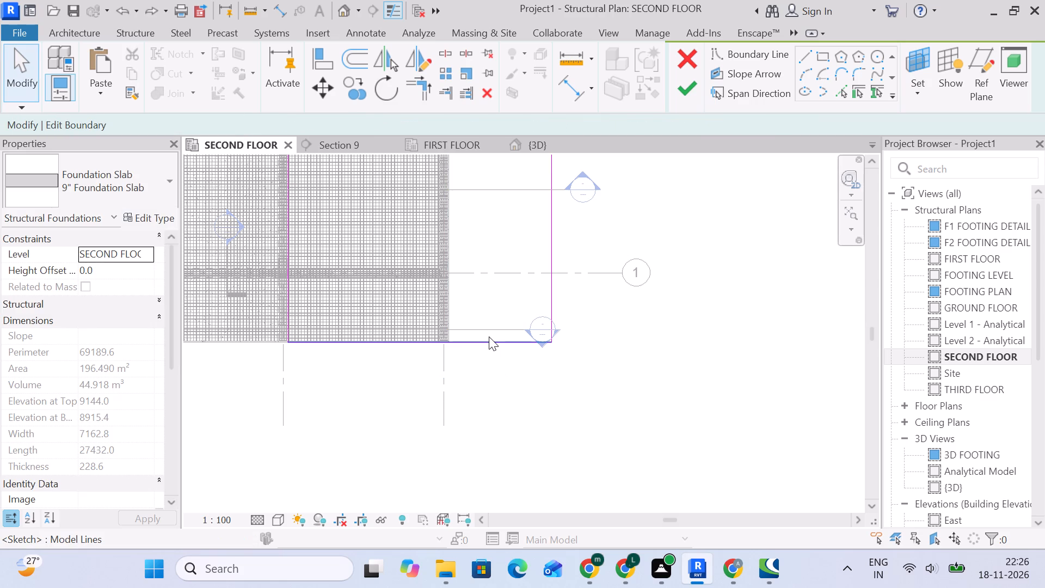
# Set the 9" Foundation Slab's outer boundary edge to 8' beyond the last grid line and finish the boundary edit.
pyautogui.click(489, 336)
pyautogui.click(555, 283)
pyautogui.click(505, 365)
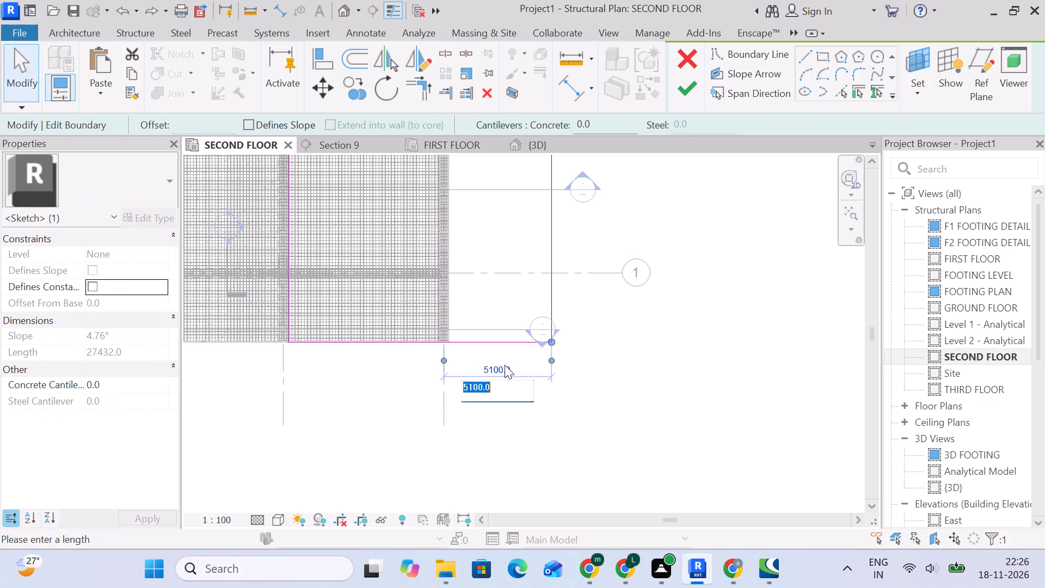
pyautogui.write("8'")
pyautogui.press('Return')
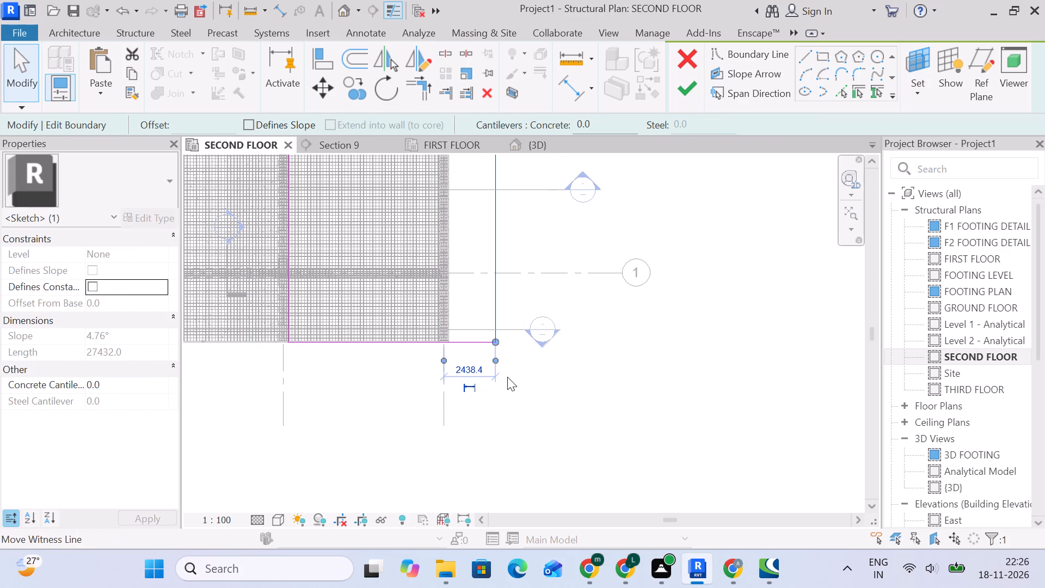
pyautogui.click(599, 396)
pyautogui.scroll(6, 466, 382)
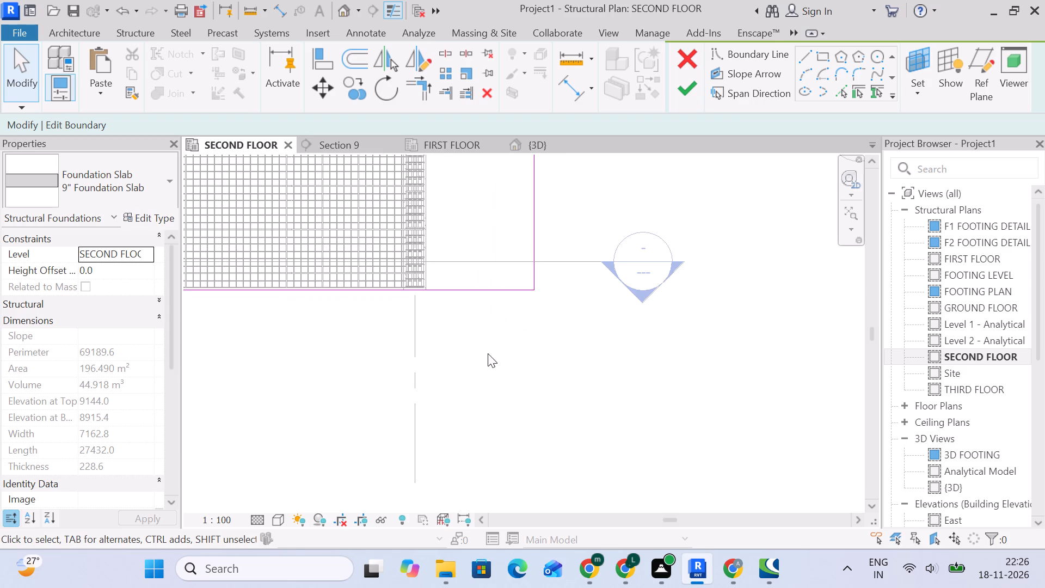
pyautogui.moveTo(488, 351); pyautogui.dragTo(557, 470, button='middle')
pyautogui.scroll(5, 445, 383)
pyautogui.click(569, 479)
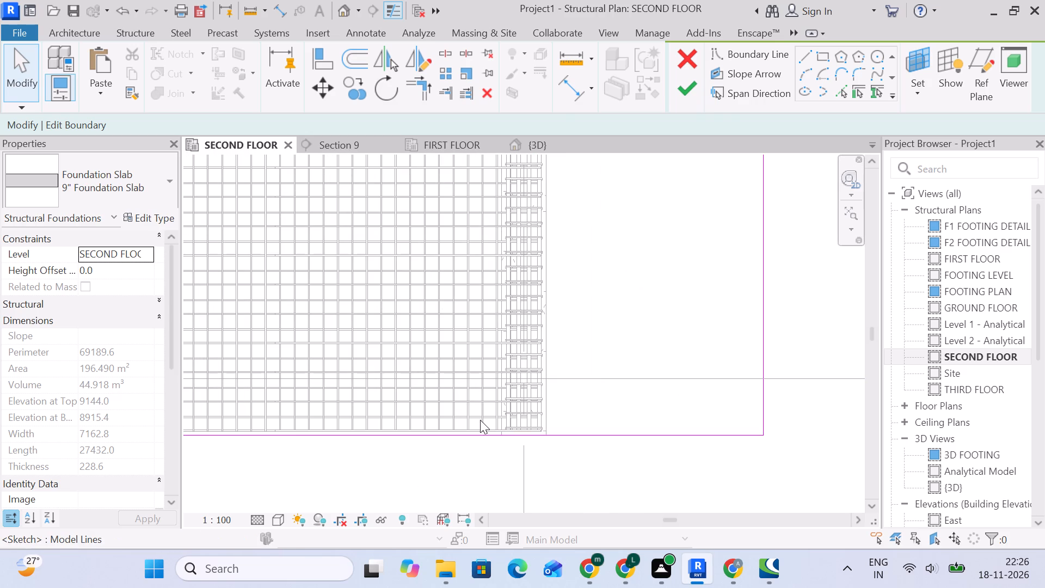
pyautogui.click(488, 418)
pyautogui.click(688, 103)
pyautogui.click(690, 91)
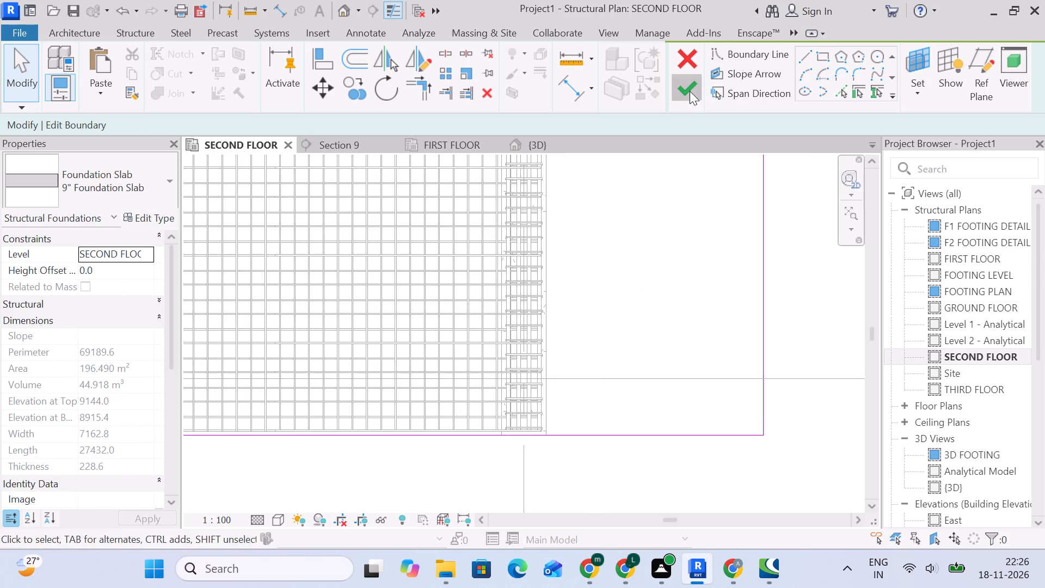
# Examine the 36M beam bars, the slab reinforcement and the section marks around the extended slab near grid 1.
pyautogui.scroll(-4, 659, 237)
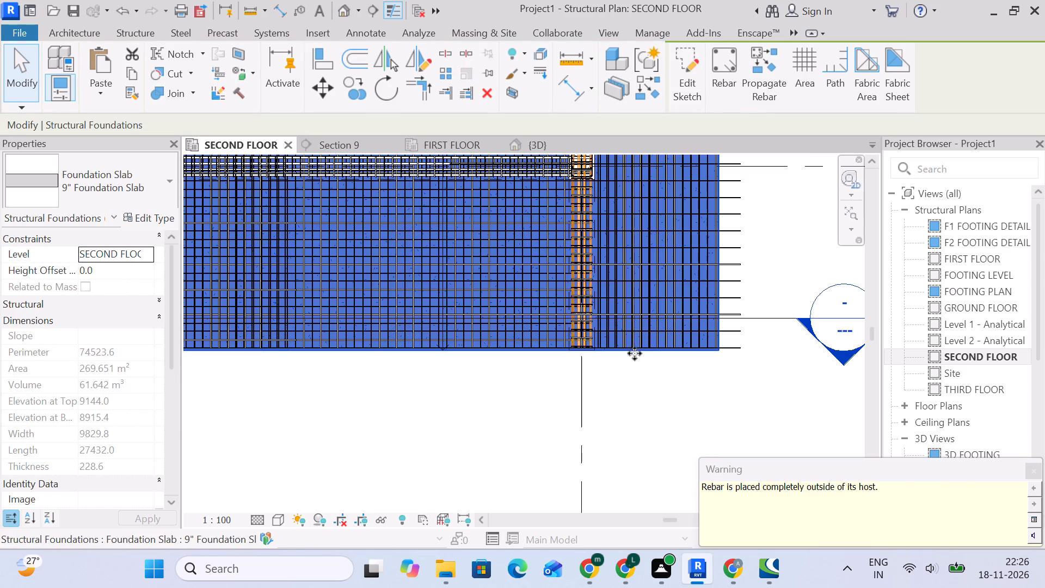
pyautogui.scroll(-4, 636, 354)
pyautogui.moveTo(636, 354); pyautogui.dragTo(536, 453, button='middle')
pyautogui.scroll(5, 511, 424)
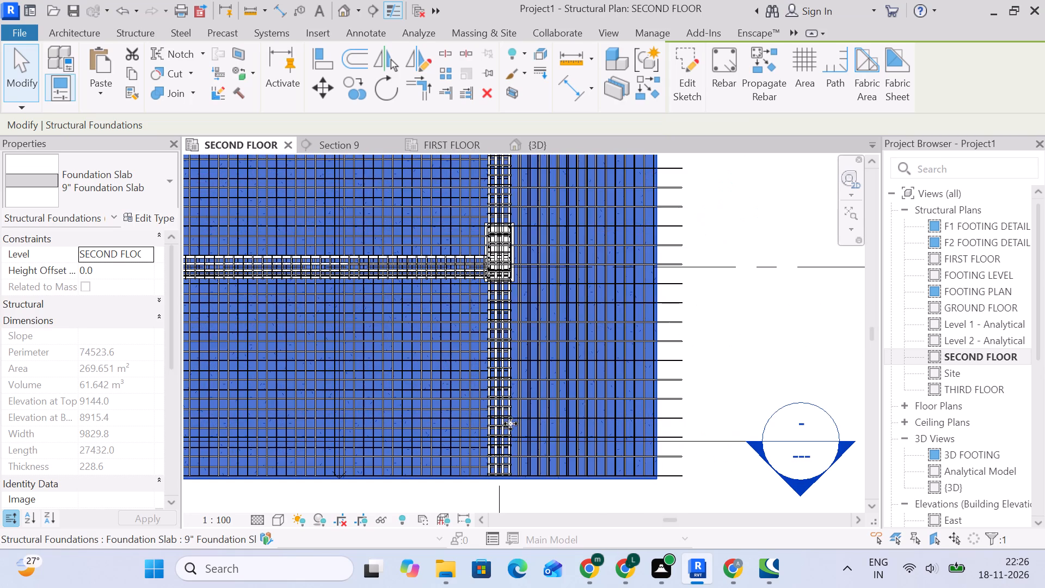
pyautogui.moveTo(507, 429); pyautogui.dragTo(500, 321, button='middle')
pyautogui.scroll(6, 501, 323)
pyautogui.click(493, 323)
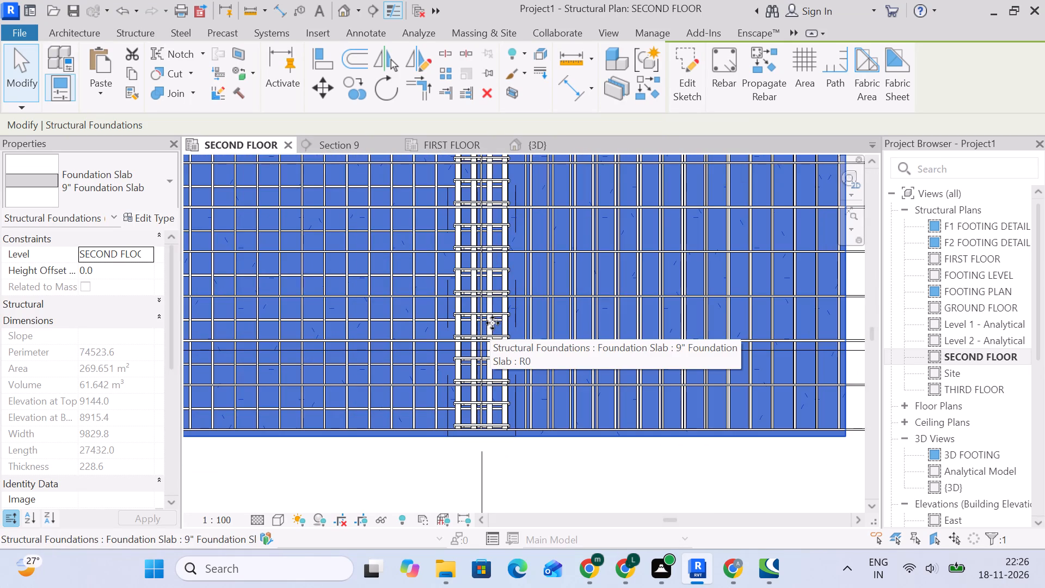
pyautogui.scroll(-4, 524, 327)
pyautogui.moveTo(529, 330); pyautogui.dragTo(526, 269, button='middle')
pyautogui.moveTo(582, 434); pyautogui.dragTo(582, 429)
pyautogui.scroll(5, 467, 289)
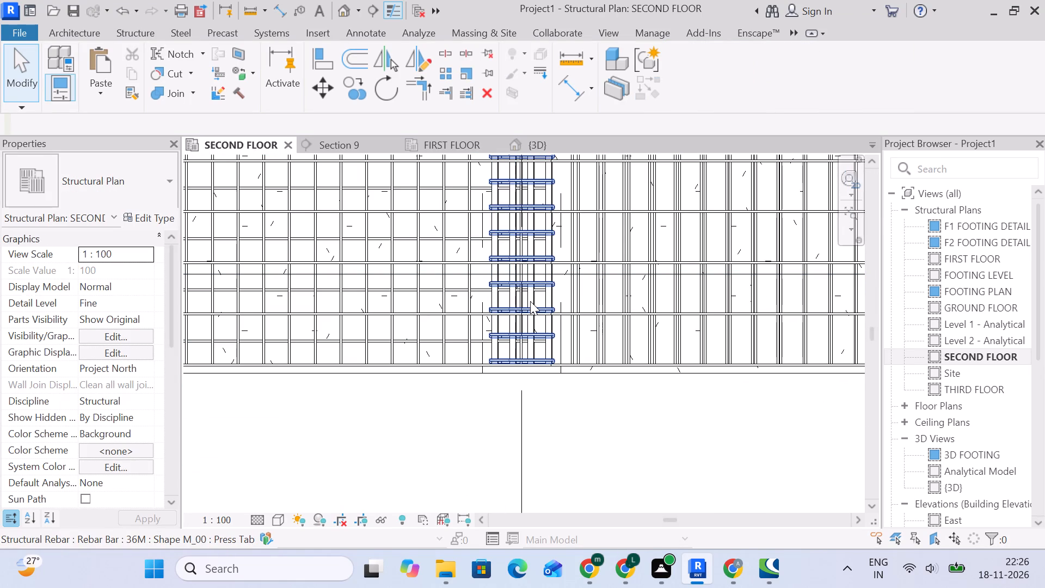
pyautogui.click(536, 298)
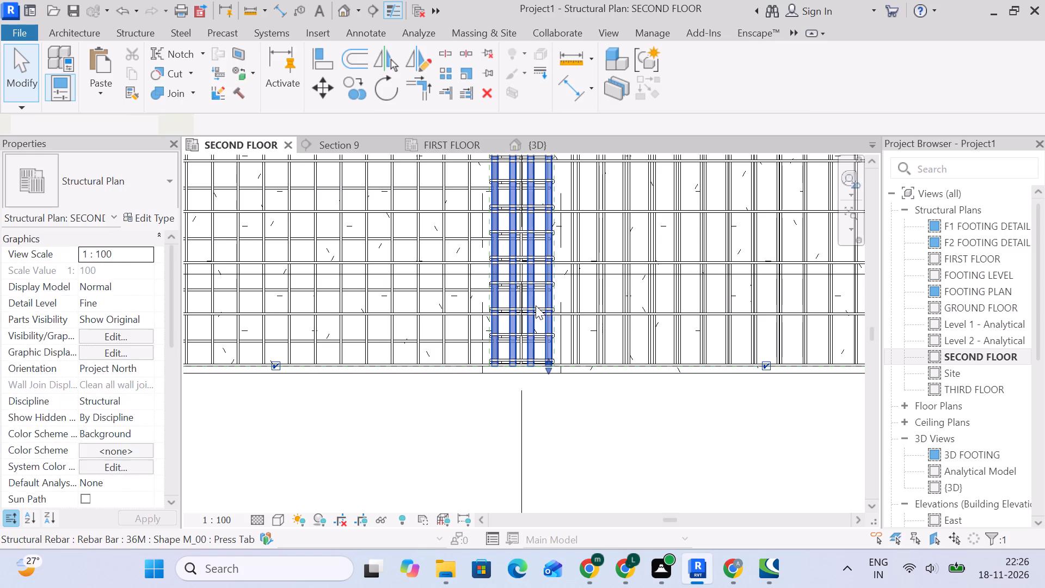
pyautogui.scroll(-10, 606, 407)
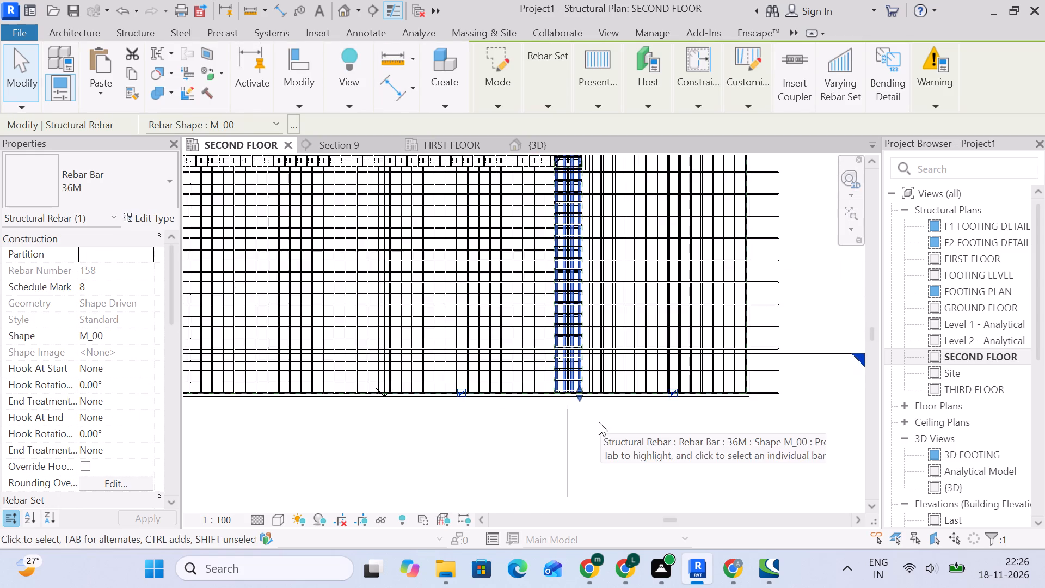
pyautogui.scroll(-3, 599, 422)
pyautogui.scroll(-5, 538, 462)
pyautogui.moveTo(536, 462); pyautogui.dragTo(683, 422, button='middle')
pyautogui.scroll(3, 632, 436)
pyautogui.click(639, 434)
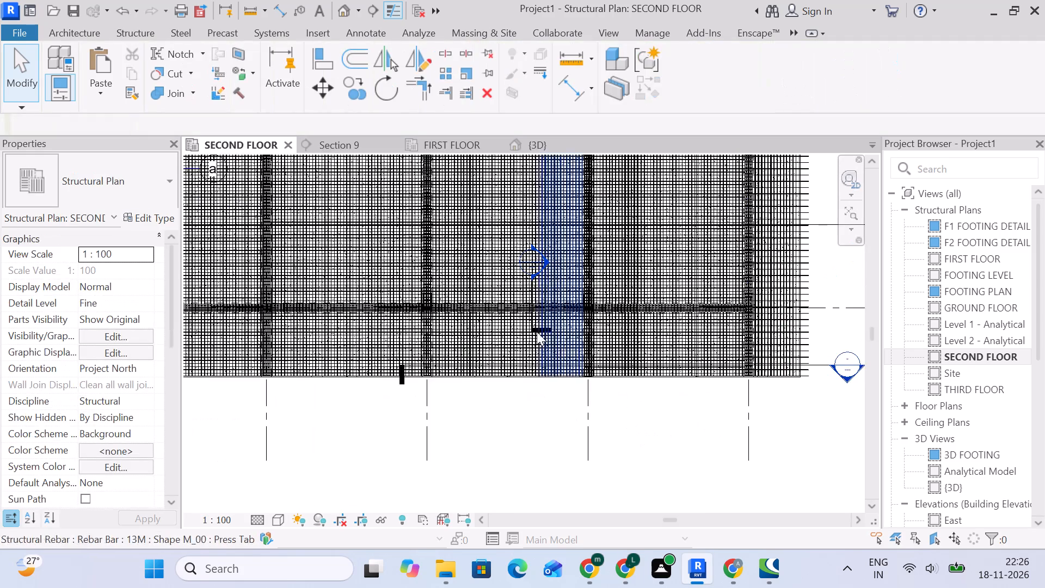
pyautogui.scroll(5, 524, 308)
pyautogui.click(537, 284)
pyautogui.scroll(3, 537, 293)
pyautogui.scroll(-4, 534, 295)
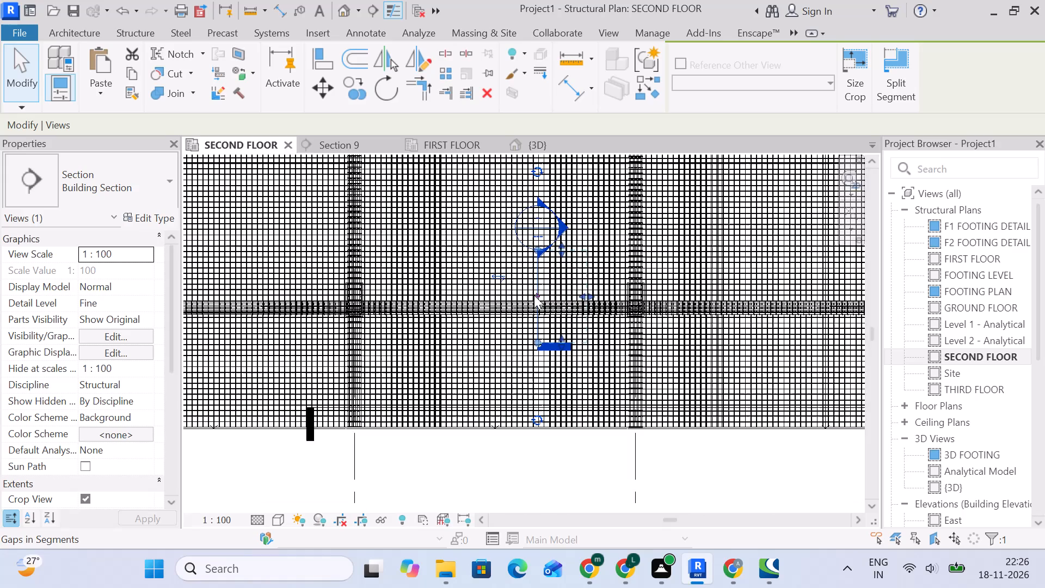
pyautogui.scroll(-7, 534, 295)
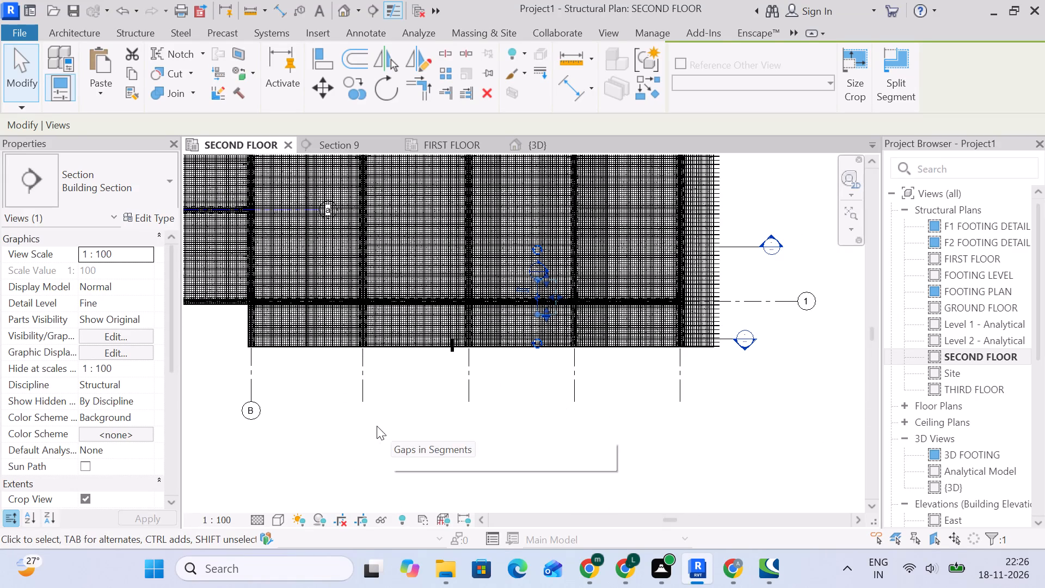
pyautogui.click(377, 426)
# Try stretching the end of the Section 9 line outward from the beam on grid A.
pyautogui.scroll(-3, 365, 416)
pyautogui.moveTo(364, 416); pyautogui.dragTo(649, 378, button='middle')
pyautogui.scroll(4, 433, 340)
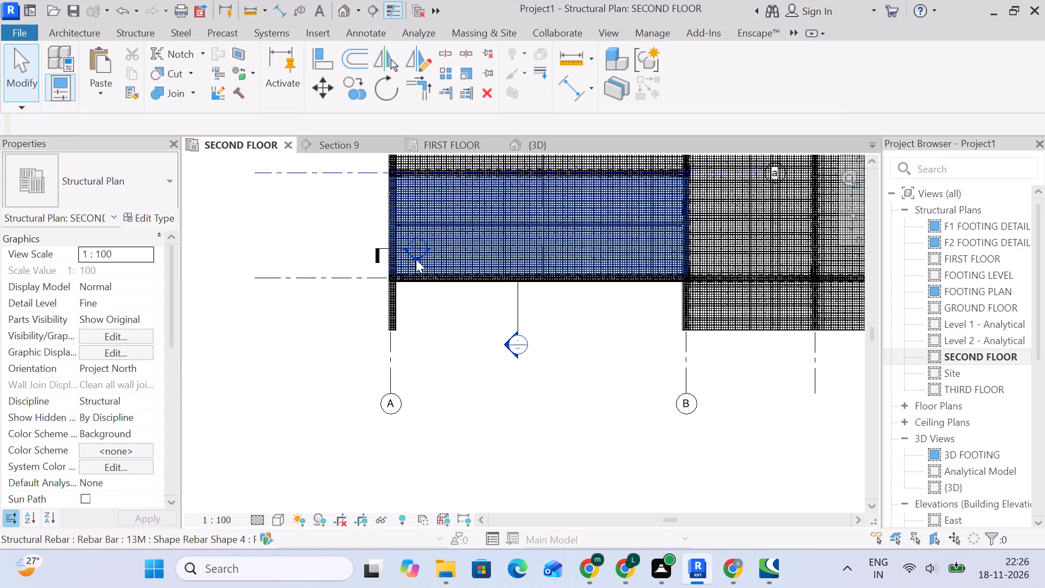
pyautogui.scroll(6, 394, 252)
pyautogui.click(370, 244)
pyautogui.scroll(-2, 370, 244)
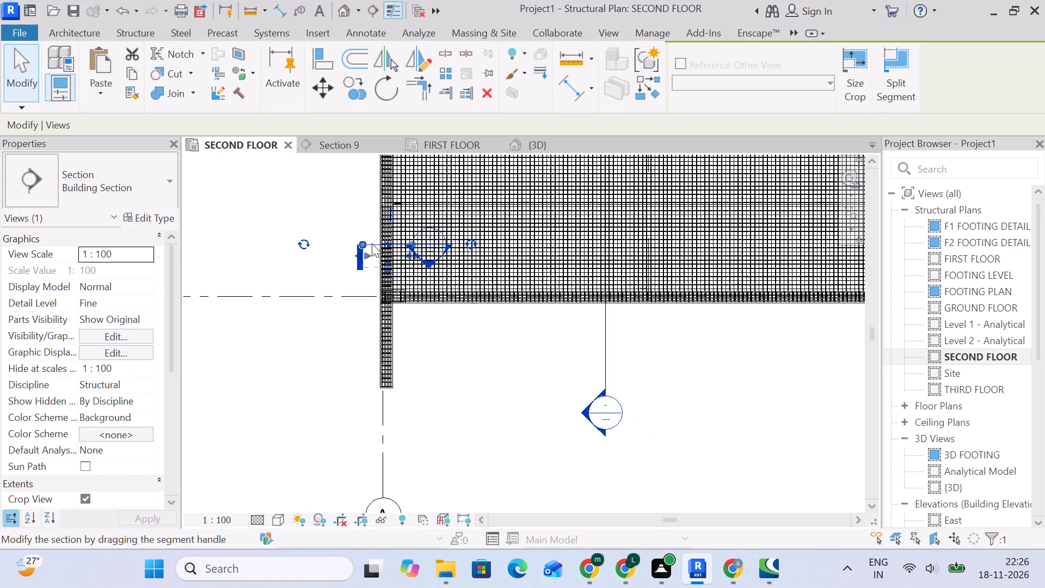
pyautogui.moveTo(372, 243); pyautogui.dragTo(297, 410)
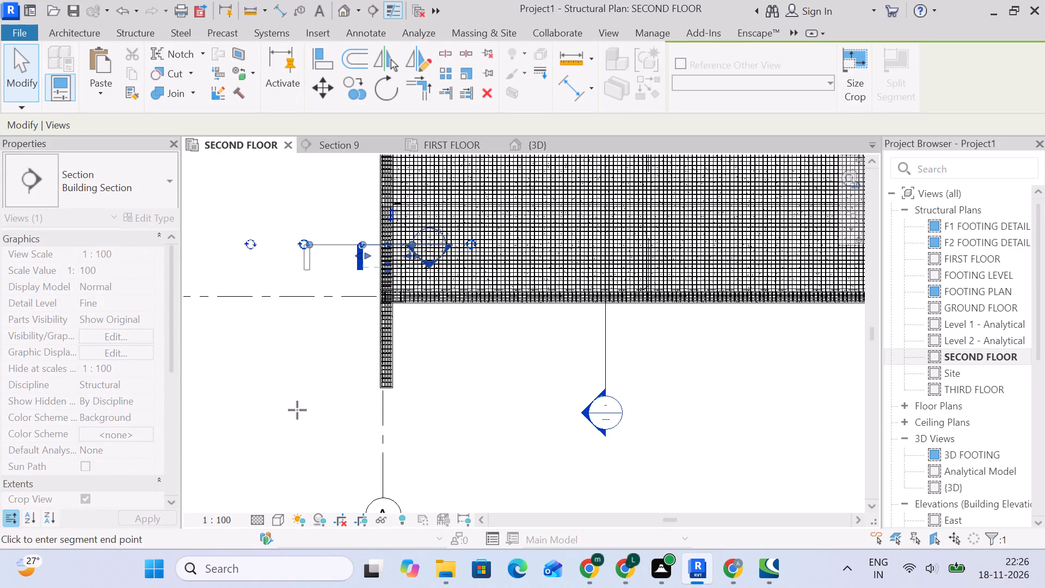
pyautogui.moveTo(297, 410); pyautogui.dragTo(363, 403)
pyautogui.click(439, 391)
# Move Section 9 from grid A past grid B to just outside the slab corner beyond the last grid line.
pyautogui.scroll(4, 371, 238)
pyautogui.click(374, 252)
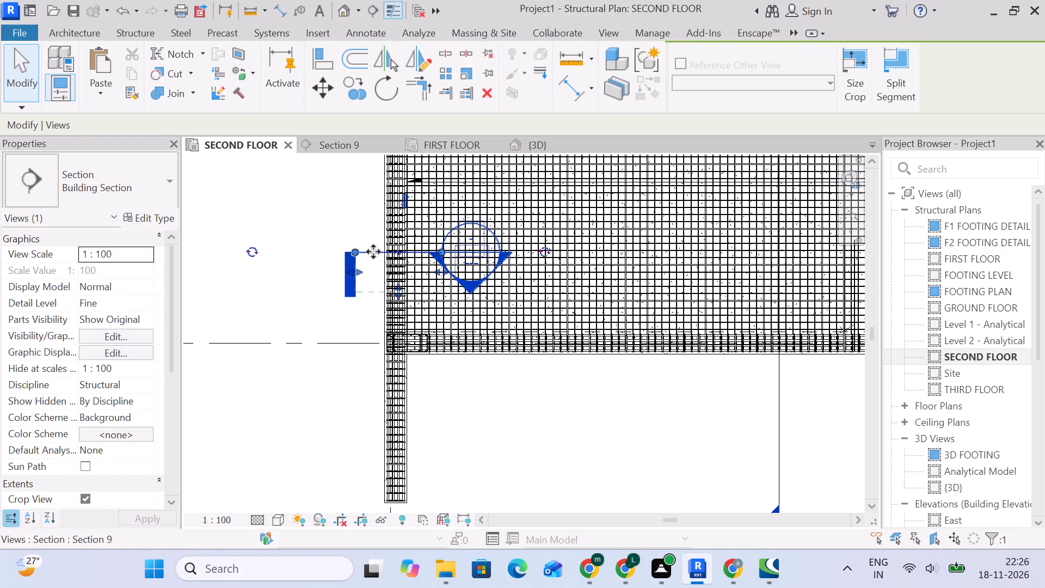
pyautogui.moveTo(373, 252); pyautogui.dragTo(592, 451)
pyautogui.scroll(-5, 613, 452)
pyautogui.moveTo(627, 455); pyautogui.dragTo(313, 246, button='middle')
pyautogui.scroll(6, 313, 241)
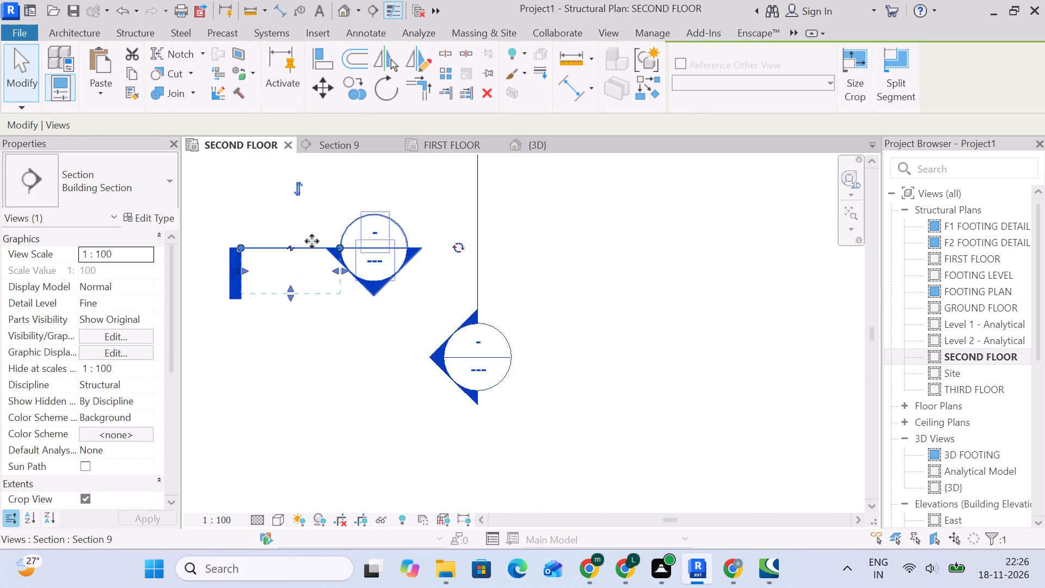
pyautogui.moveTo(313, 248); pyautogui.dragTo(721, 350)
pyautogui.moveTo(745, 357); pyautogui.dragTo(699, 354, button='middle')
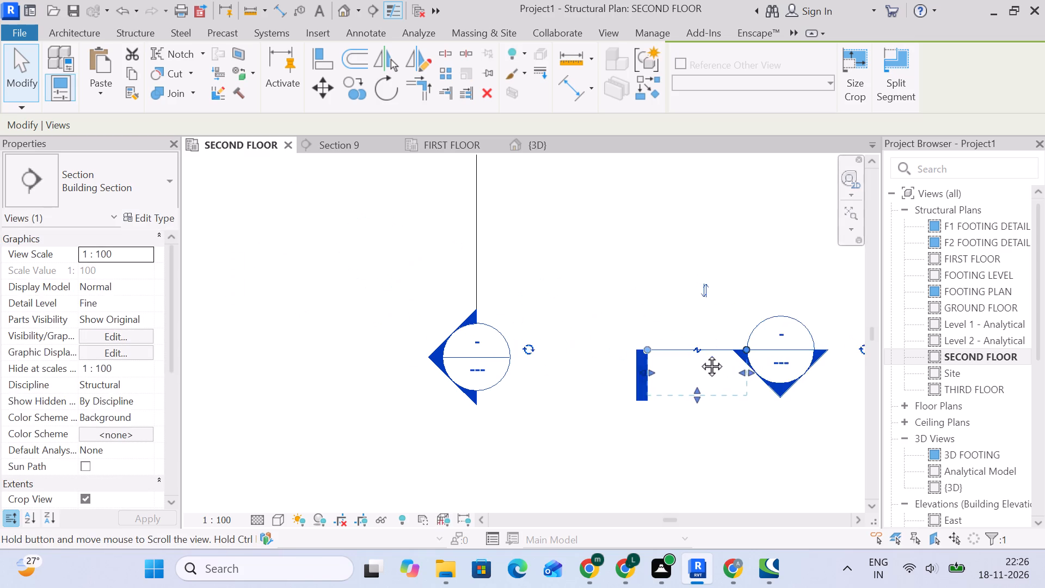
pyautogui.moveTo(699, 354); pyautogui.dragTo(324, 305, button='middle')
pyautogui.moveTo(304, 298); pyautogui.dragTo(765, 360)
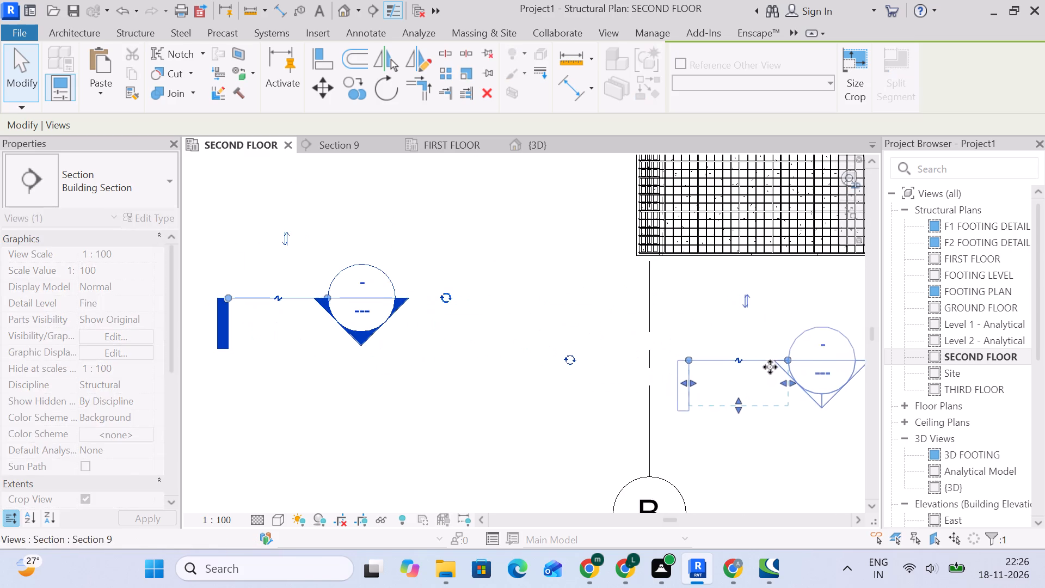
pyautogui.moveTo(776, 377); pyautogui.dragTo(373, 309, button='middle')
pyautogui.moveTo(354, 294); pyautogui.dragTo(822, 317)
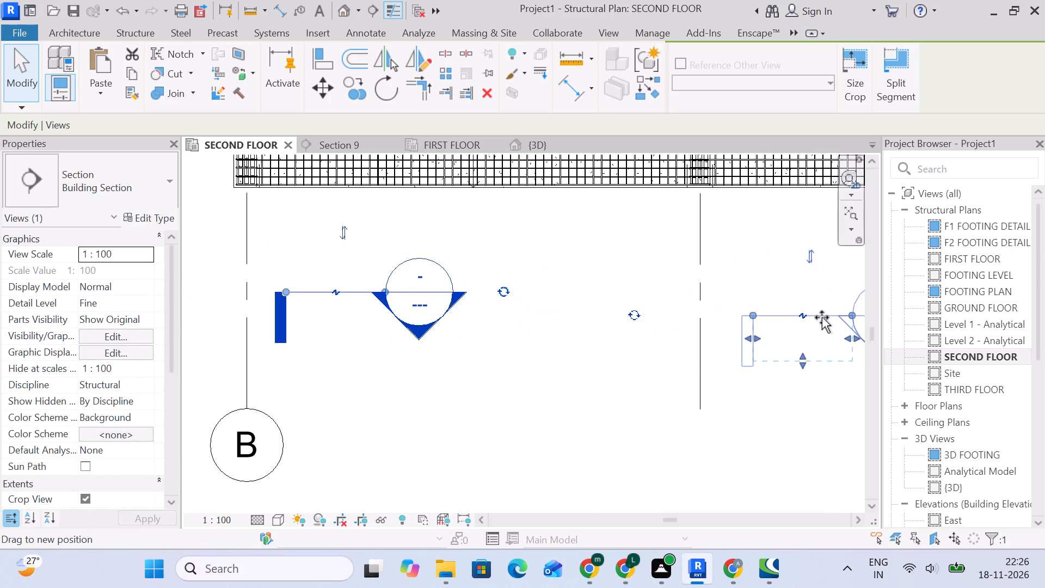
pyautogui.moveTo(822, 317); pyautogui.dragTo(822, 317)
pyautogui.moveTo(816, 345); pyautogui.dragTo(286, 347, button='middle')
pyautogui.moveTo(296, 322); pyautogui.dragTo(431, 321)
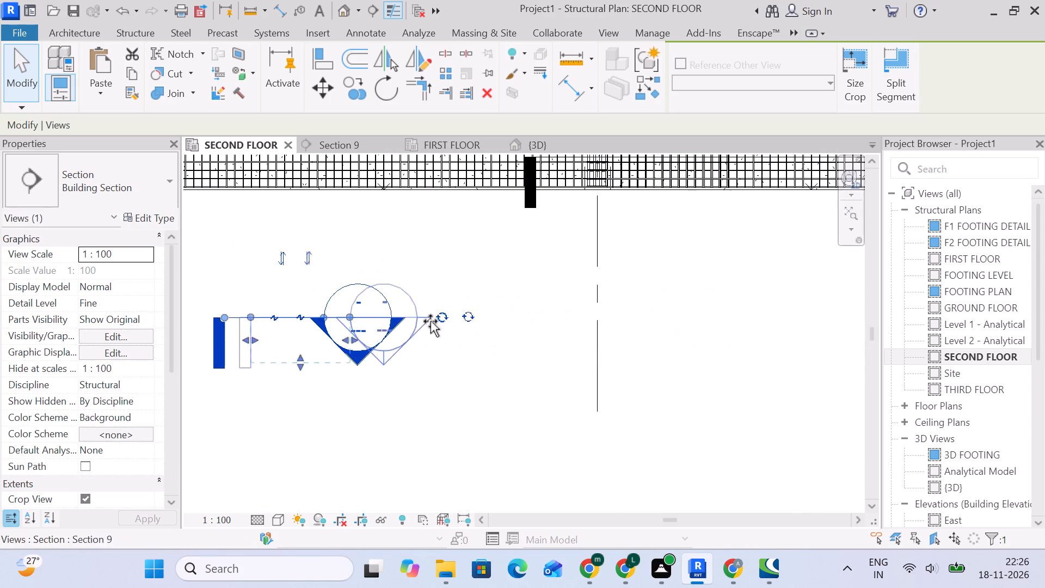
pyautogui.moveTo(431, 321); pyautogui.dragTo(776, 307)
pyautogui.moveTo(809, 338); pyautogui.dragTo(348, 290, button='middle')
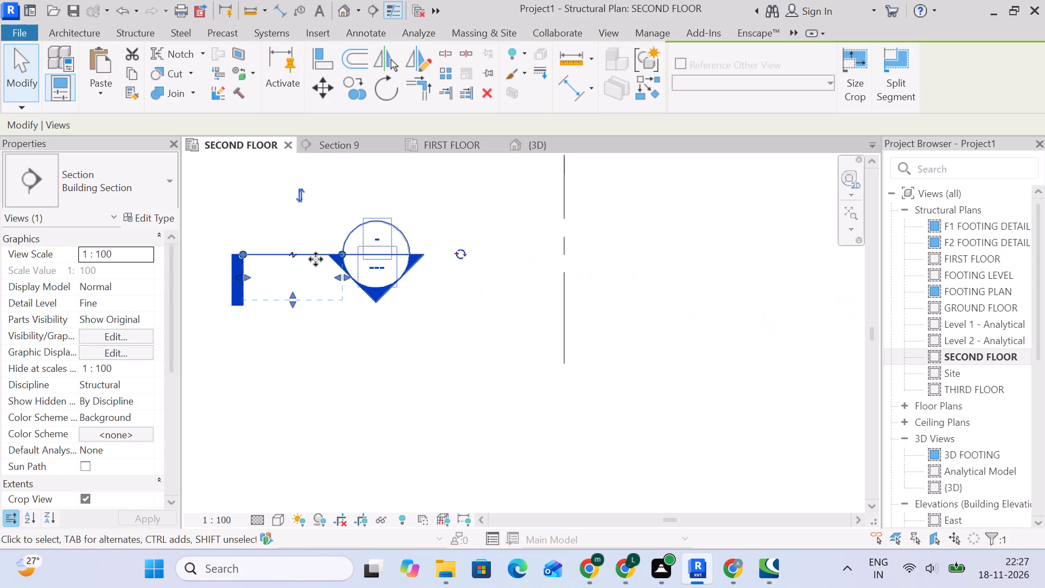
pyautogui.moveTo(313, 256); pyautogui.dragTo(683, 258)
pyautogui.moveTo(729, 286); pyautogui.dragTo(584, 512, button='middle')
pyautogui.moveTo(632, 469); pyautogui.dragTo(474, 308, button='middle')
pyautogui.moveTo(378, 321); pyautogui.dragTo(380, 322)
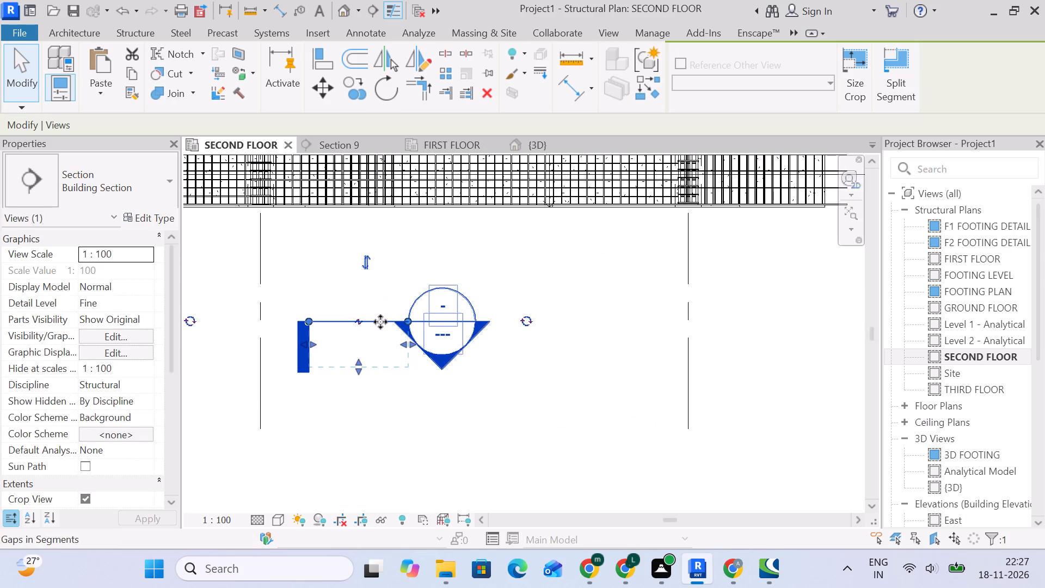
pyautogui.moveTo(380, 322); pyautogui.dragTo(849, 290)
pyautogui.moveTo(852, 345); pyautogui.dragTo(347, 328, button='middle')
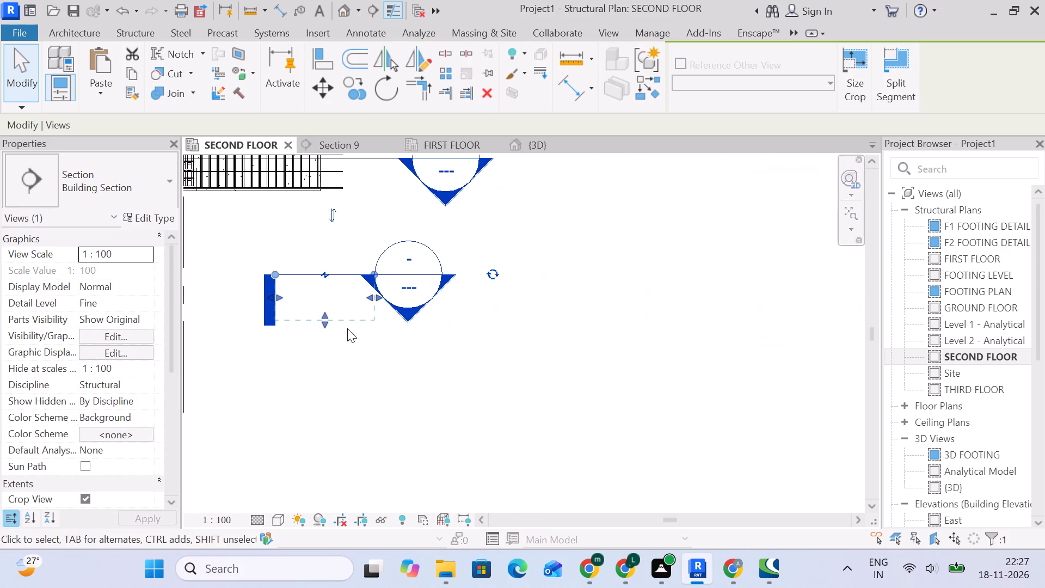
pyautogui.scroll(-4, 354, 316)
pyautogui.moveTo(399, 333); pyautogui.dragTo(497, 399, button='middle')
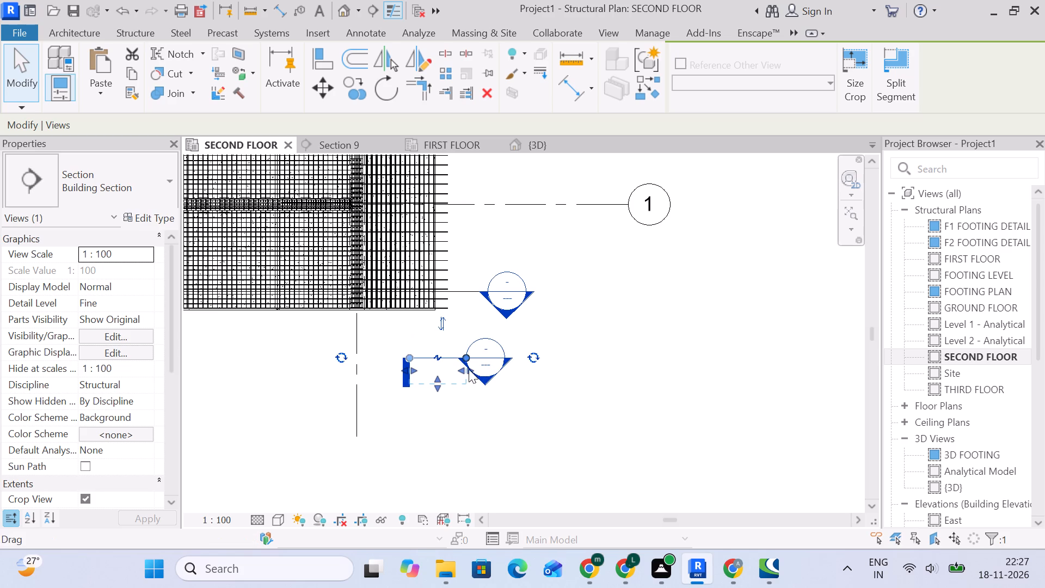
# Place Section 9 across the outermost edge beam and the extended slab, next to grid 1.
pyautogui.moveTo(451, 357); pyautogui.dragTo(347, 174)
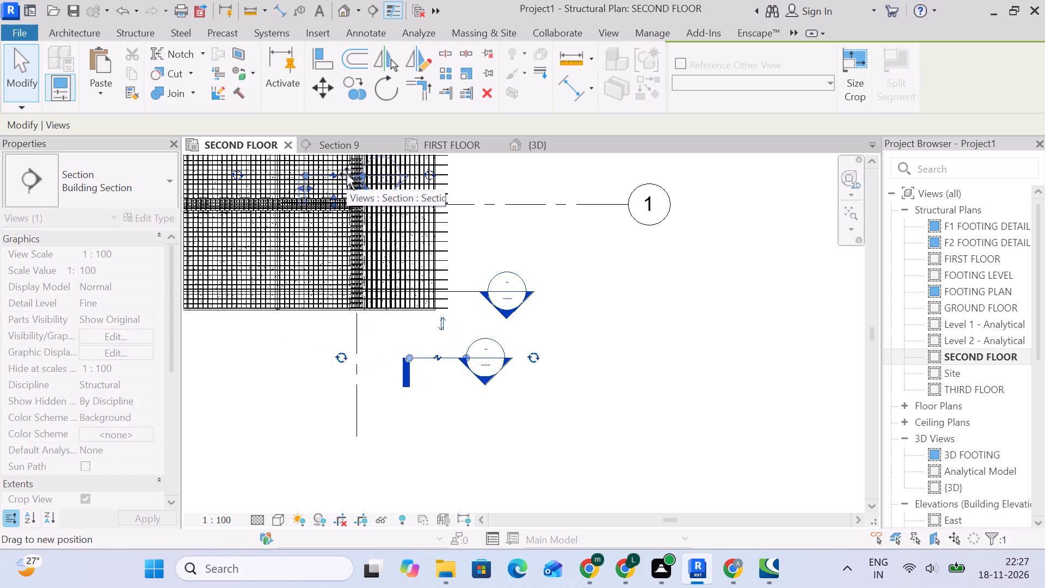
pyautogui.moveTo(347, 174); pyautogui.dragTo(755, 316)
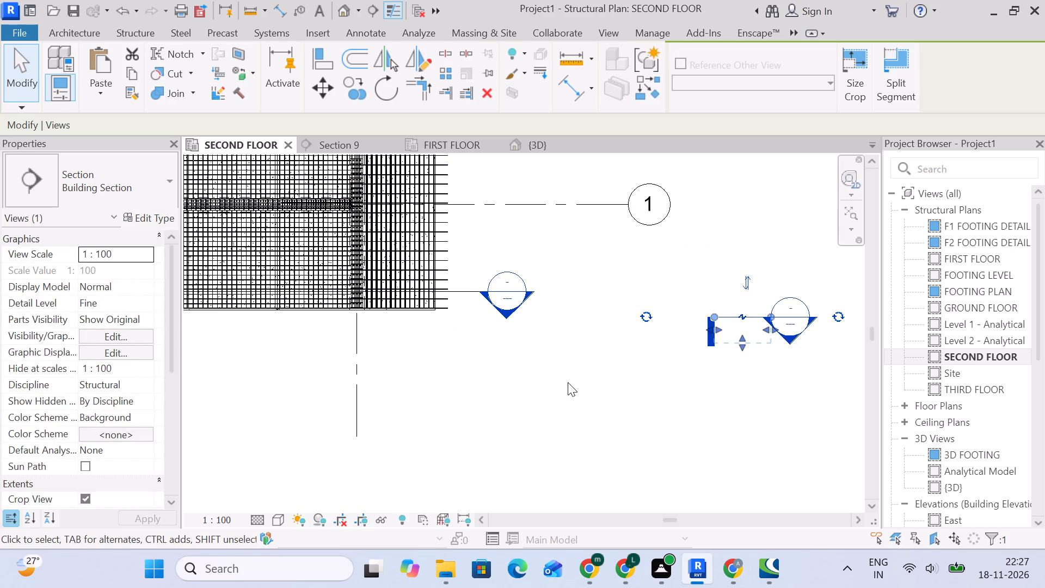
pyautogui.scroll(5, 502, 336)
pyautogui.moveTo(472, 370); pyautogui.dragTo(663, 399, button='middle')
pyautogui.scroll(-5, 563, 376)
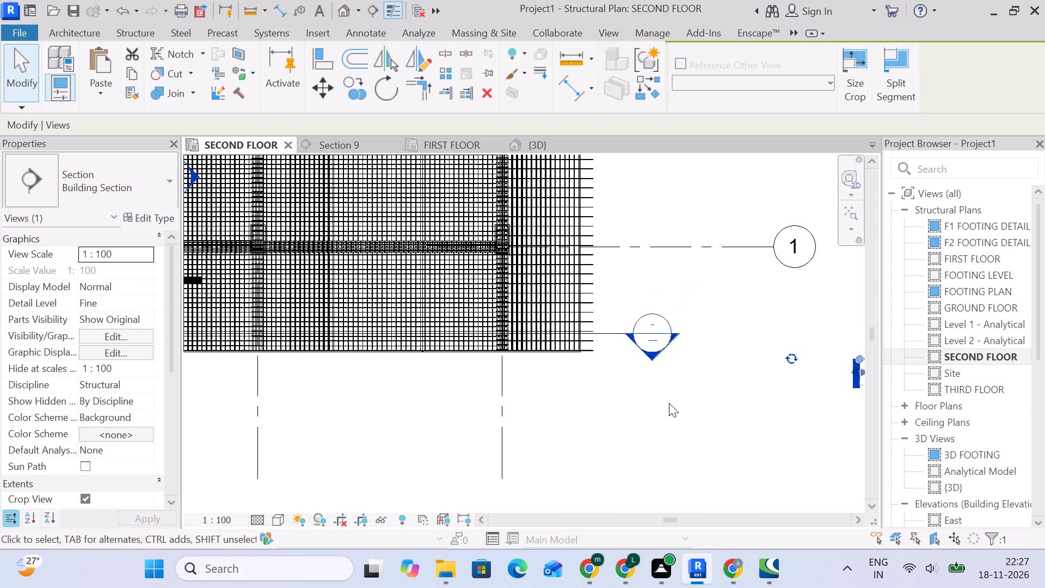
pyautogui.moveTo(669, 403); pyautogui.dragTo(547, 397, button='middle')
pyautogui.moveTo(778, 351); pyautogui.dragTo(440, 267)
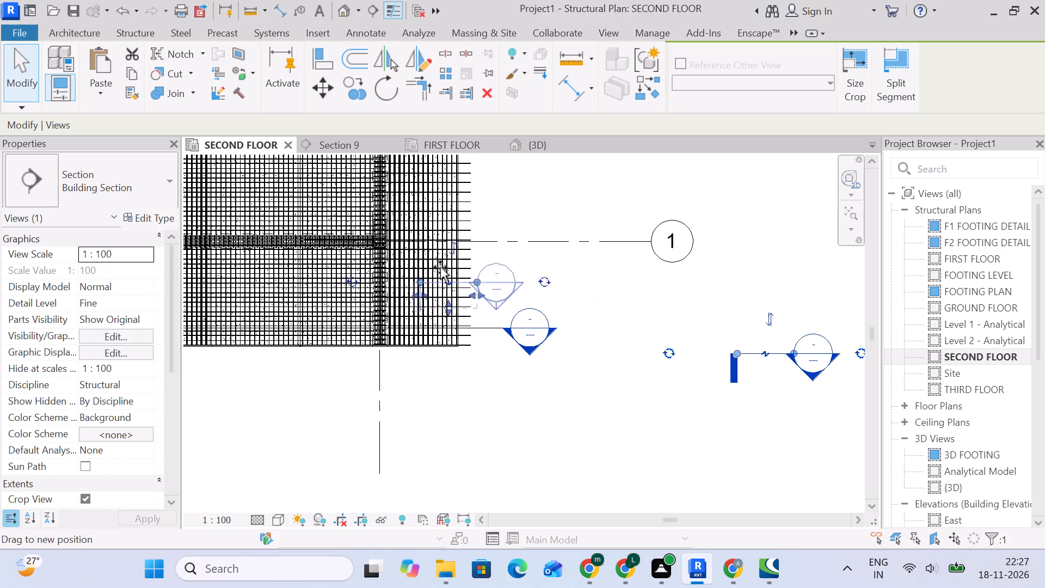
pyautogui.moveTo(440, 267); pyautogui.dragTo(383, 193)
pyautogui.scroll(11, 379, 206)
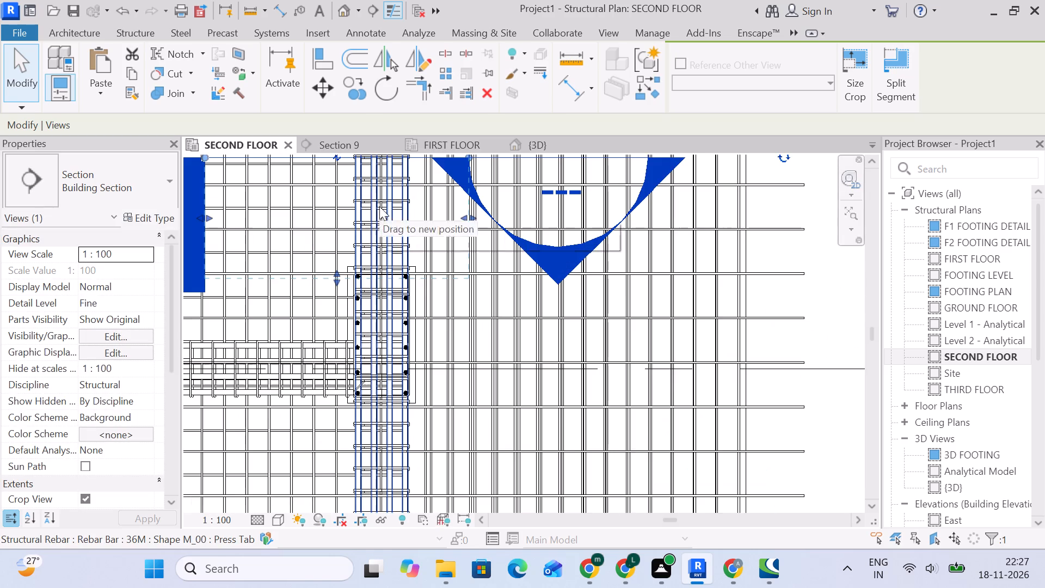
pyautogui.scroll(-8, 529, 205)
# Examine the 36M beam bars and the slab's 13M bars at the outermost edge beam in Section 9.
pyautogui.click(334, 143)
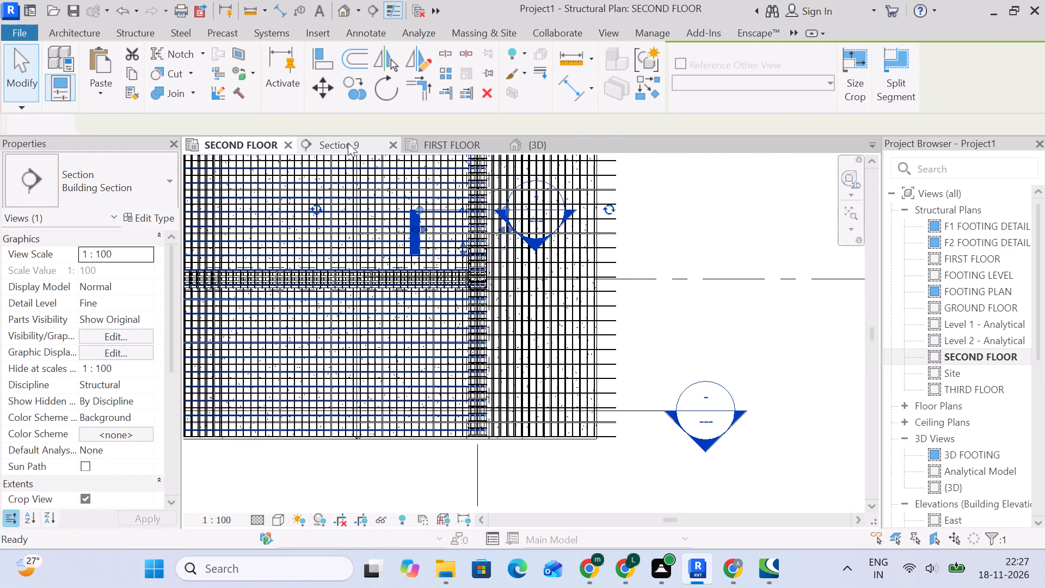
pyautogui.scroll(-9, 522, 316)
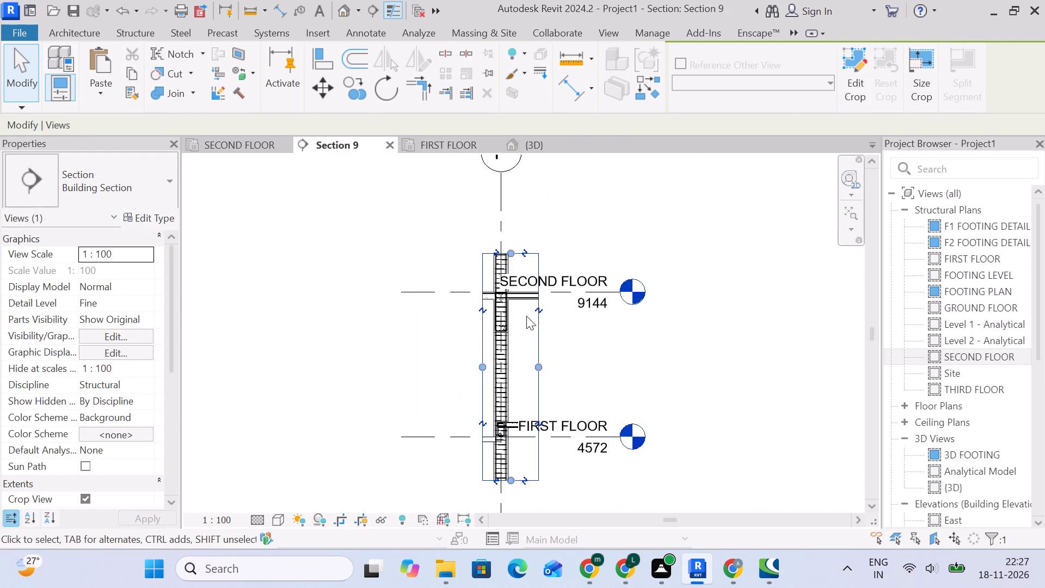
pyautogui.scroll(12, 521, 316)
pyautogui.click(545, 319)
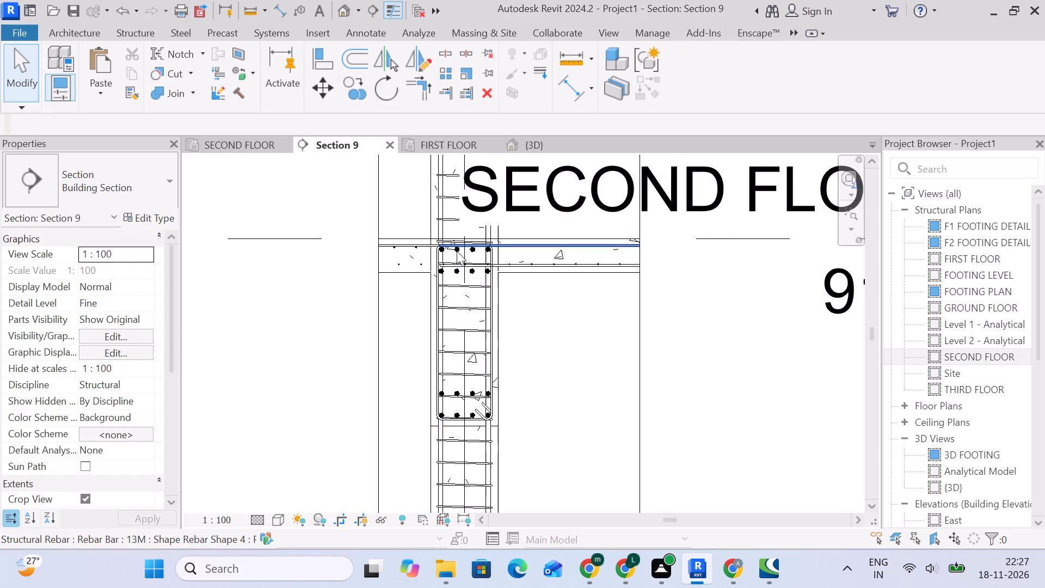
pyautogui.scroll(9, 457, 251)
pyautogui.click(488, 248)
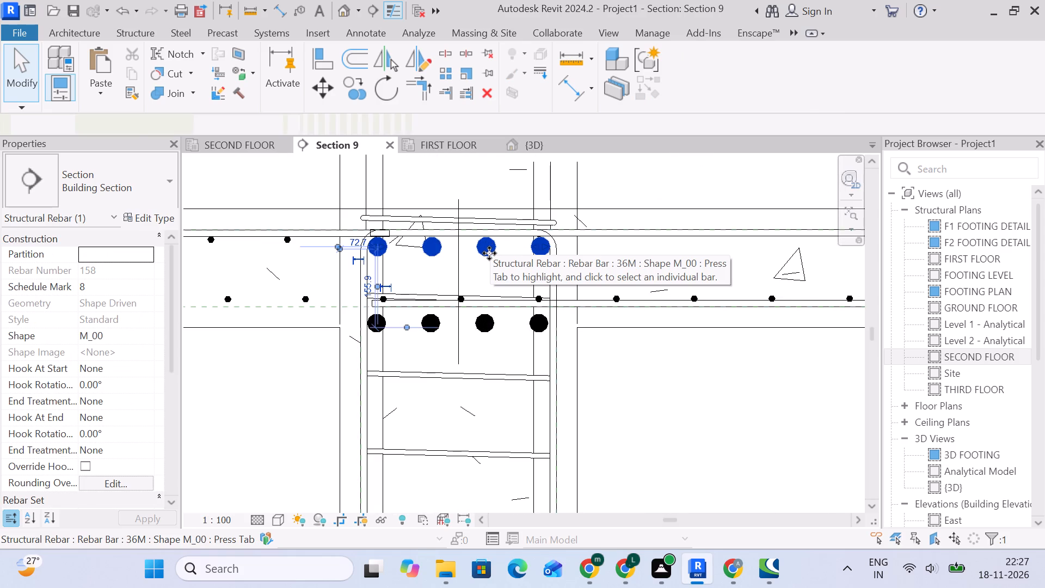
pyautogui.click(657, 383)
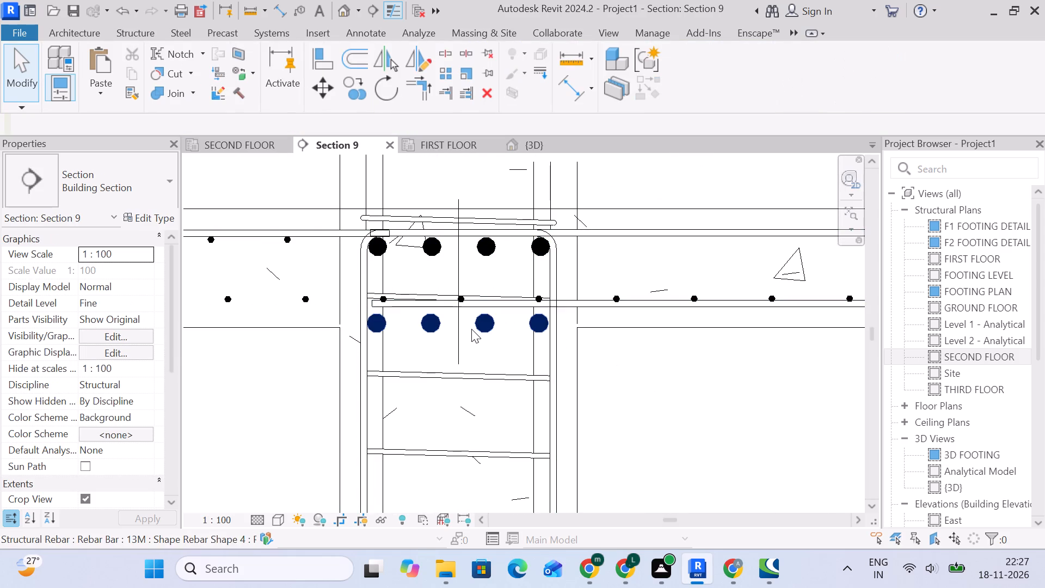
pyautogui.click(471, 329)
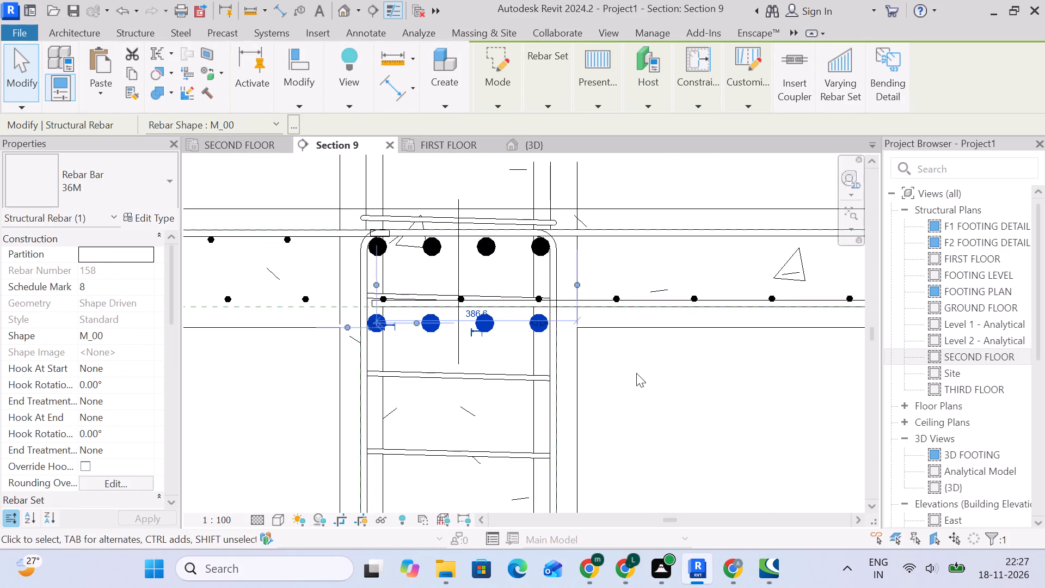
pyautogui.moveTo(640, 376); pyautogui.dragTo(634, 375)
# Delete the uppermost row of 36M bars in the second-floor edge beam in Section 9.
pyautogui.click(479, 243)
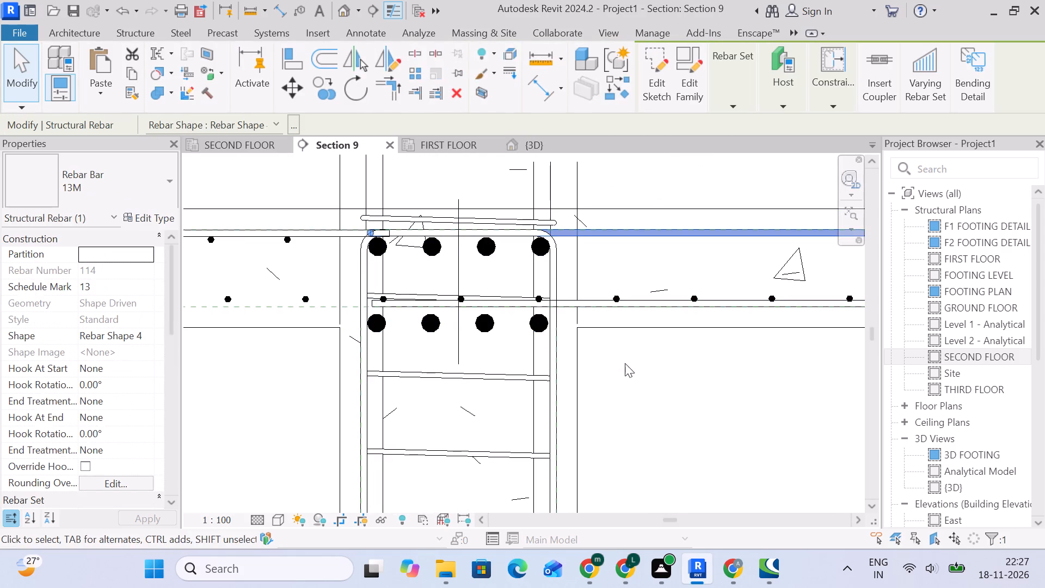
pyautogui.click(655, 373)
pyautogui.click(484, 253)
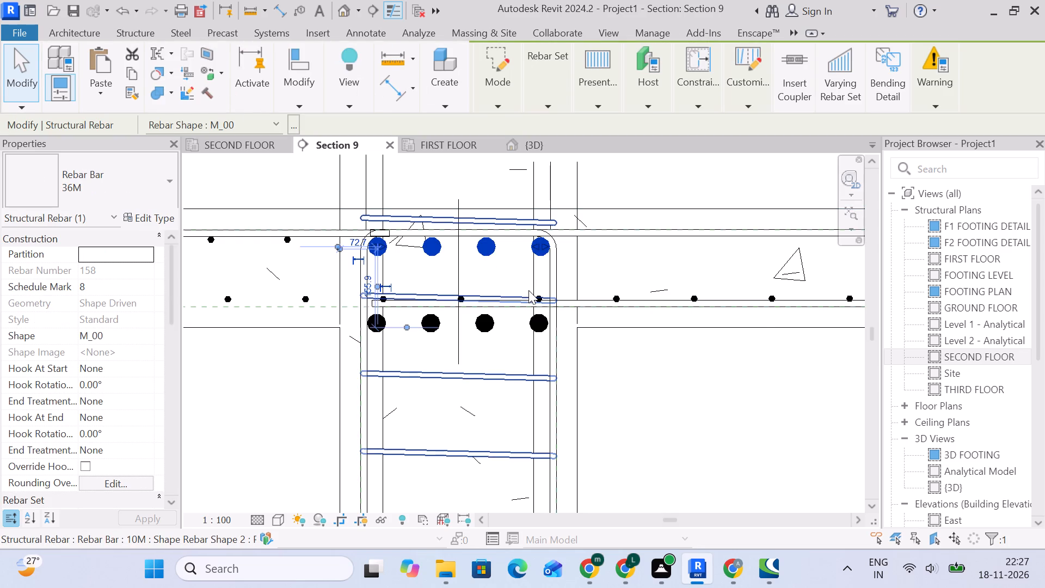
pyautogui.press('Delete')
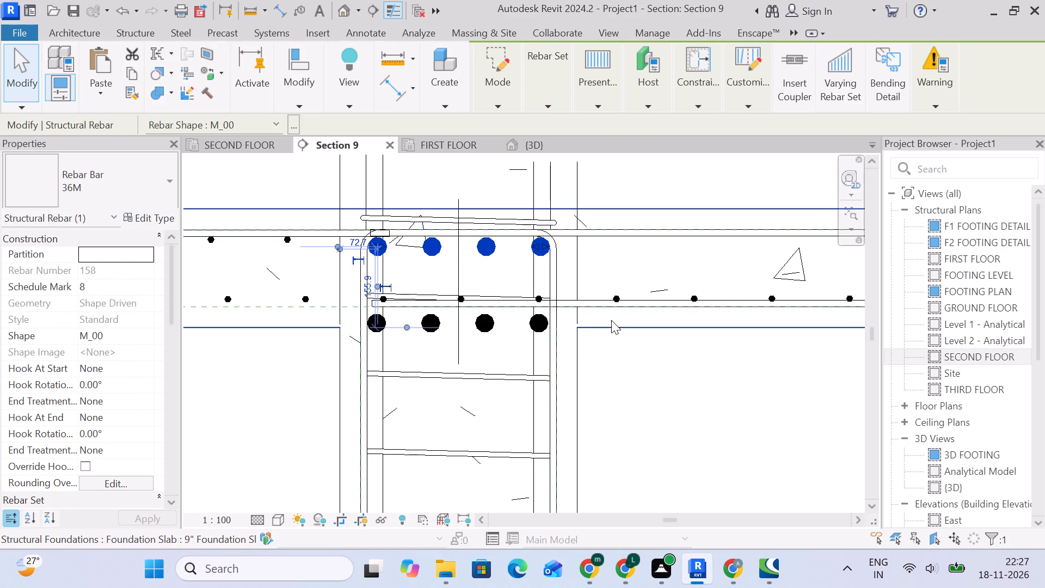
# Copy the remaining second row of 36M bars straight up to just beneath the top of the beam's stirrup.
pyautogui.click(437, 320)
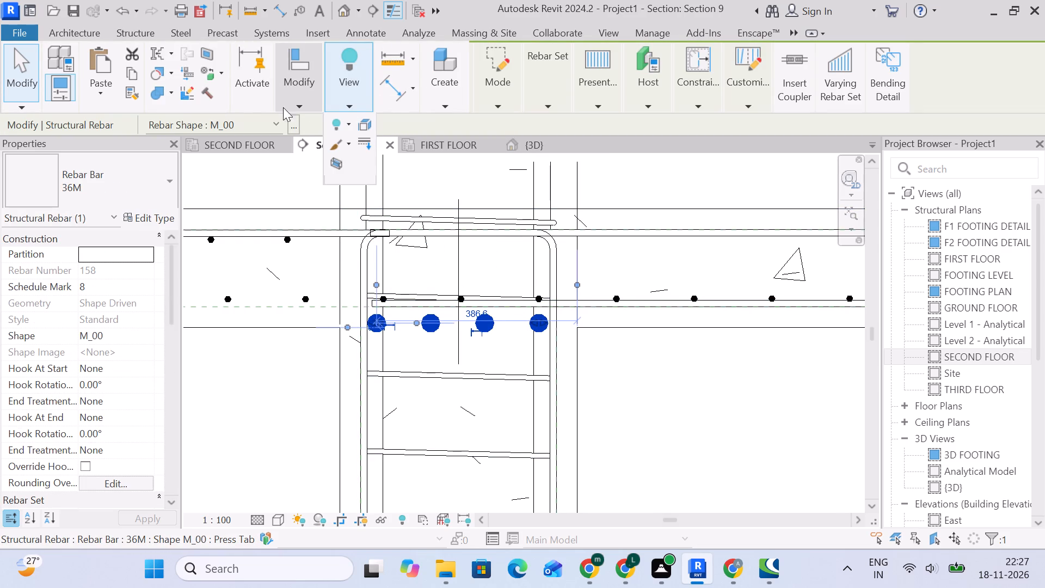
pyautogui.click(291, 103)
pyautogui.click(324, 155)
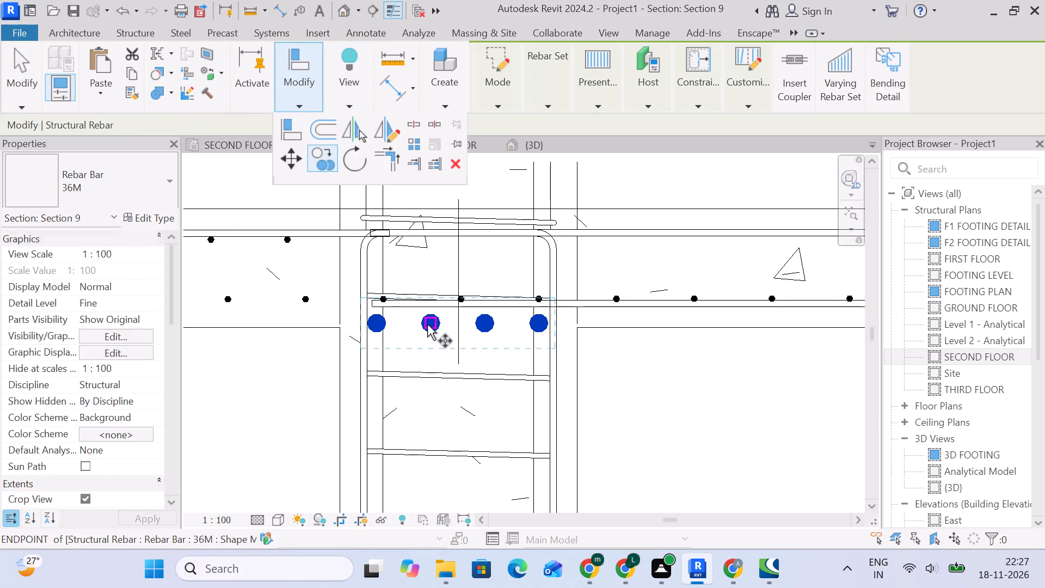
pyautogui.click(428, 322)
pyautogui.click(429, 253)
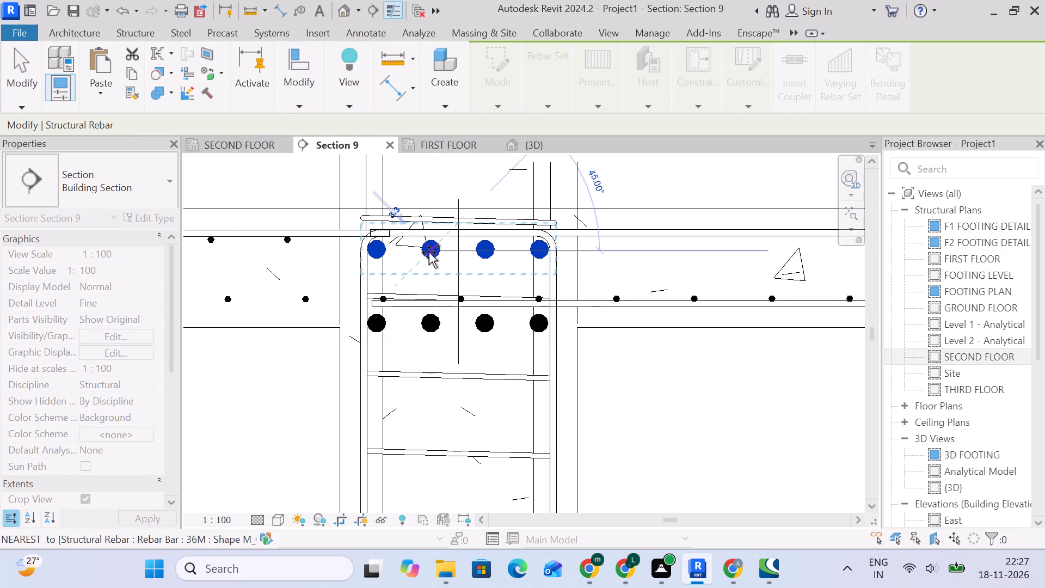
pyautogui.press('Escape')
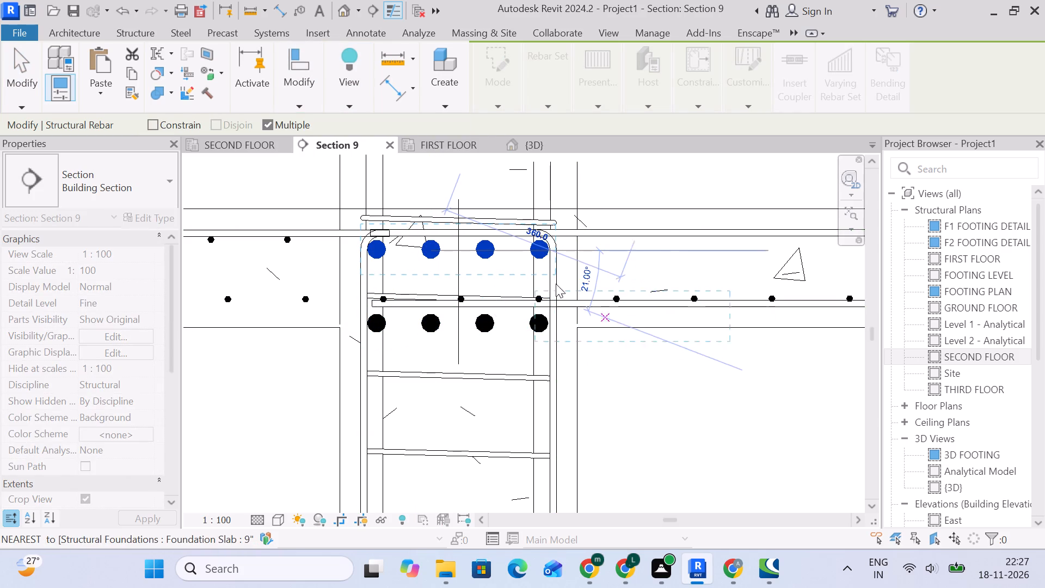
pyautogui.scroll(5, 442, 247)
pyautogui.press('Escape')
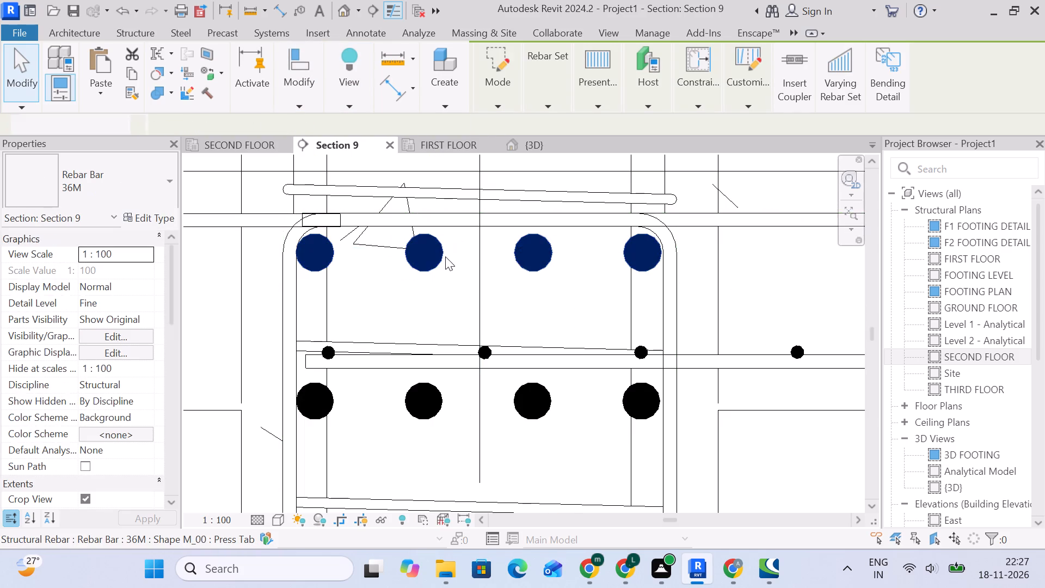
# Examine the edge beam, its bar rows and the 9" Foundation Slab around them in Section 9.
pyautogui.scroll(-7, 462, 278)
pyautogui.click(640, 329)
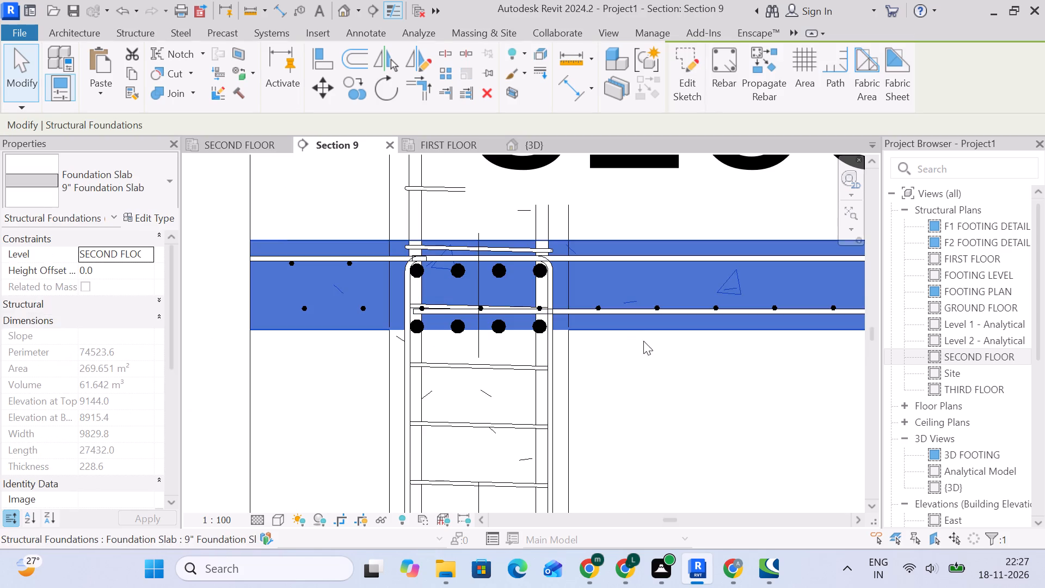
pyautogui.click(646, 367)
pyautogui.scroll(-6, 649, 367)
pyautogui.click(620, 403)
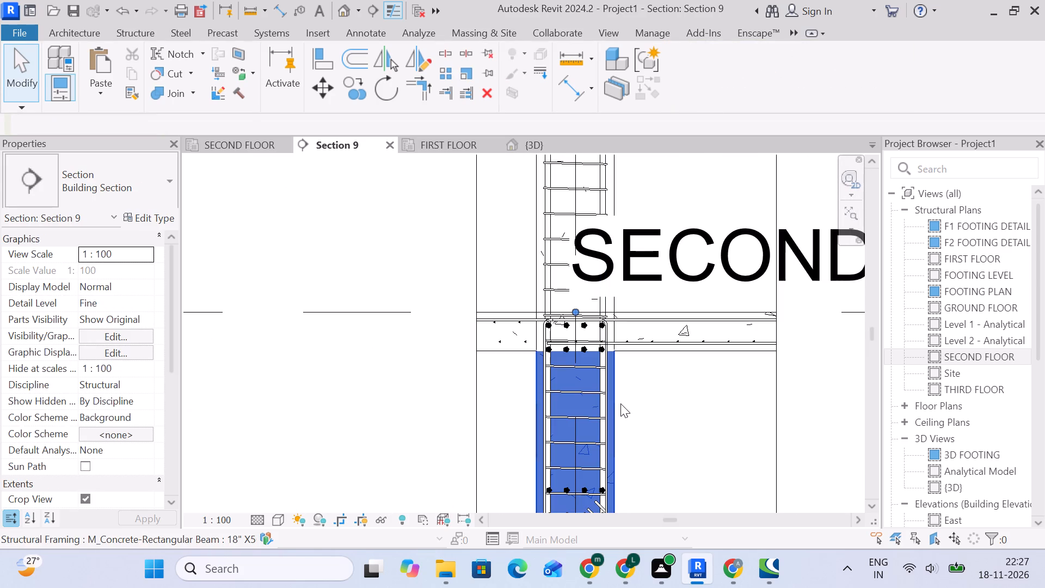
pyautogui.click(666, 401)
pyautogui.scroll(-5, 667, 397)
pyautogui.moveTo(666, 398); pyautogui.dragTo(559, 310, button='middle')
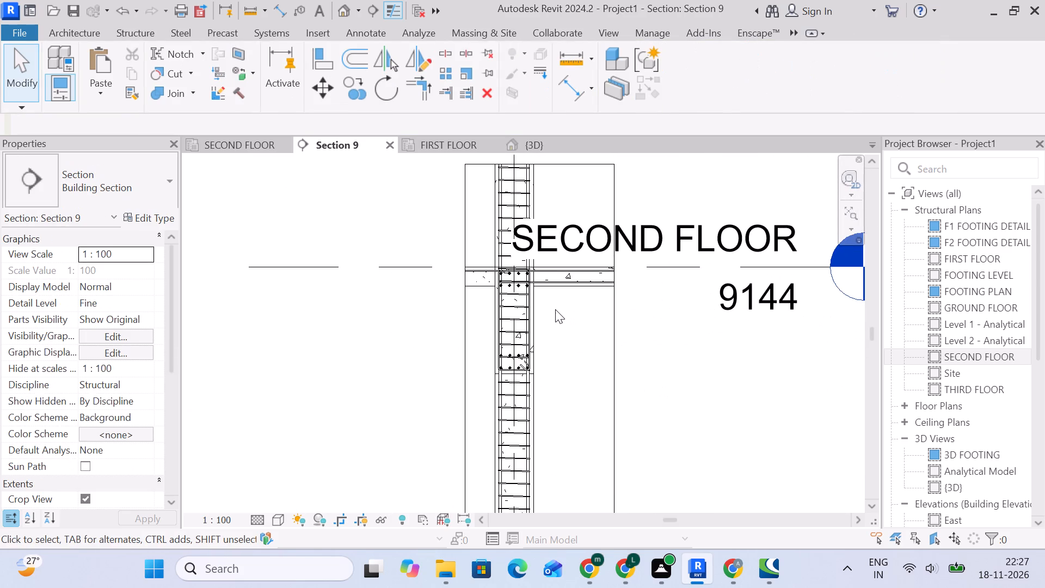
# Return to the SECOND FLOOR plan and close the FIRST FLOOR plan view.
pyautogui.click(442, 146)
pyautogui.scroll(5, 613, 228)
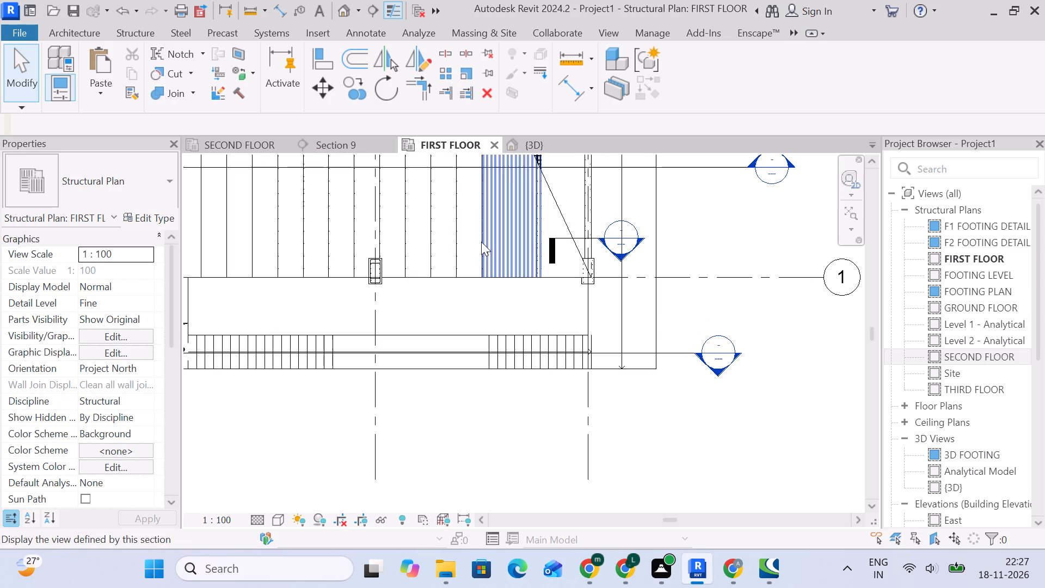
pyautogui.moveTo(219, 149); pyautogui.dragTo(226, 149)
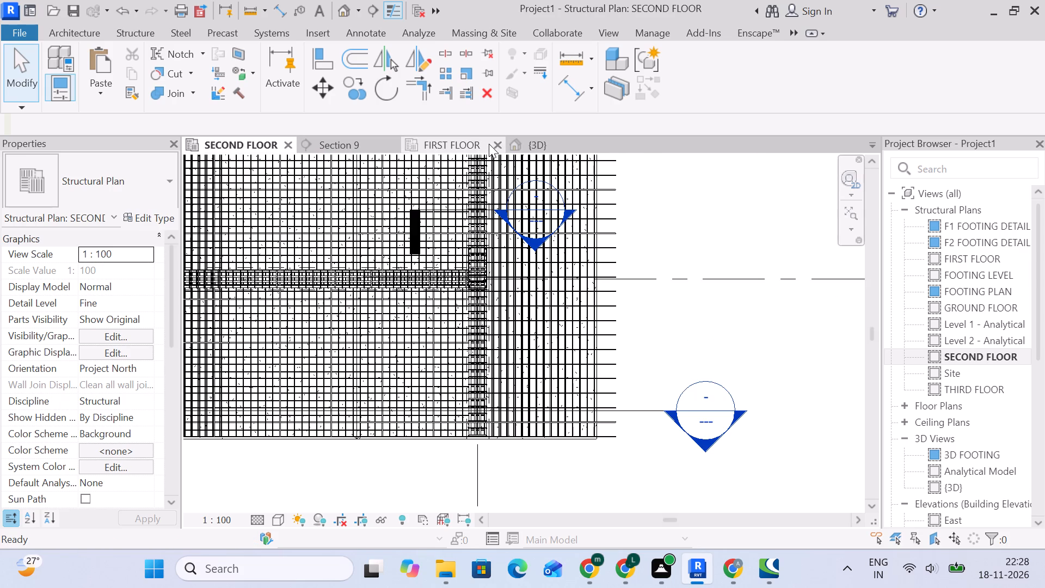
pyautogui.click(499, 145)
# Shorten the extended slab's overhanging 13M M_00 bars so they end at the cover line inside the outer slab edge.
pyautogui.scroll(6, 475, 241)
pyautogui.scroll(-5, 603, 326)
pyautogui.moveTo(624, 326); pyautogui.dragTo(480, 179, button='middle')
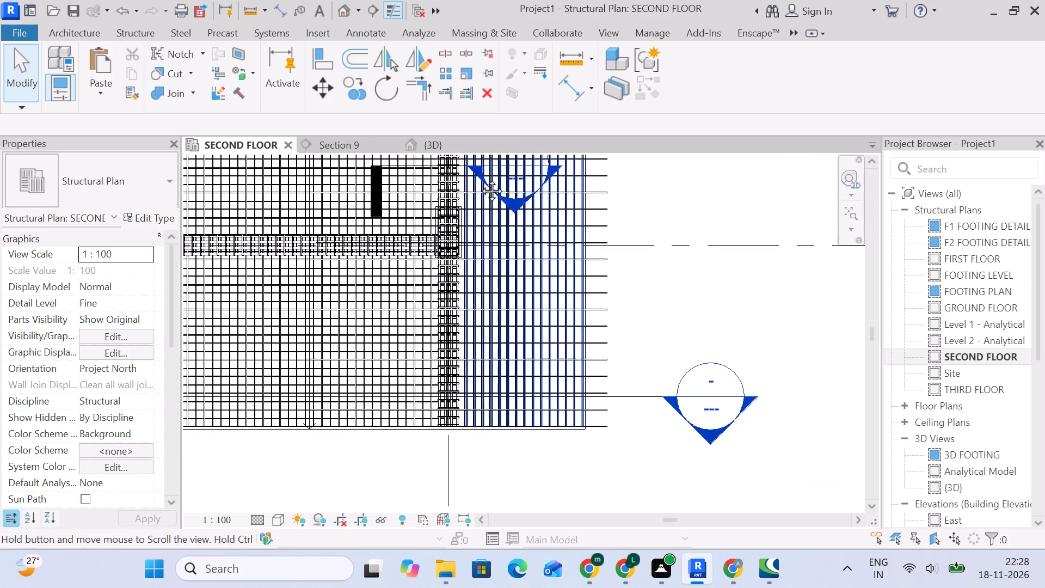
pyautogui.moveTo(480, 179); pyautogui.dragTo(476, 169, button='middle')
pyautogui.click(545, 352)
pyautogui.scroll(6, 545, 365)
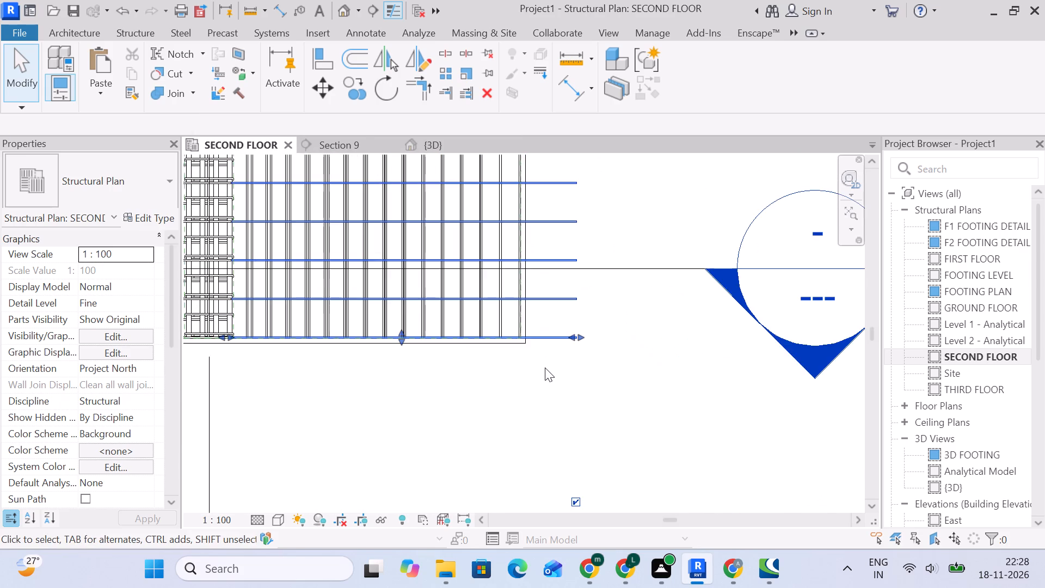
pyautogui.scroll(4, 577, 355)
pyautogui.moveTo(549, 381); pyautogui.dragTo(766, 371, button='middle')
pyautogui.scroll(1, 772, 360)
pyautogui.moveTo(792, 309); pyautogui.dragTo(712, 306)
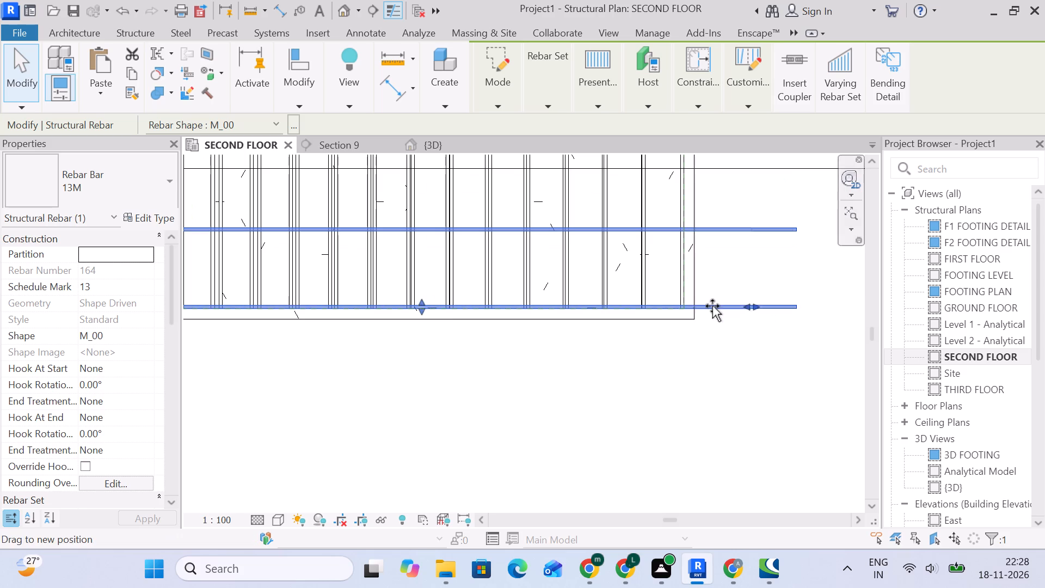
pyautogui.moveTo(712, 306); pyautogui.dragTo(680, 306)
pyautogui.scroll(-4, 690, 341)
pyautogui.scroll(4, 692, 342)
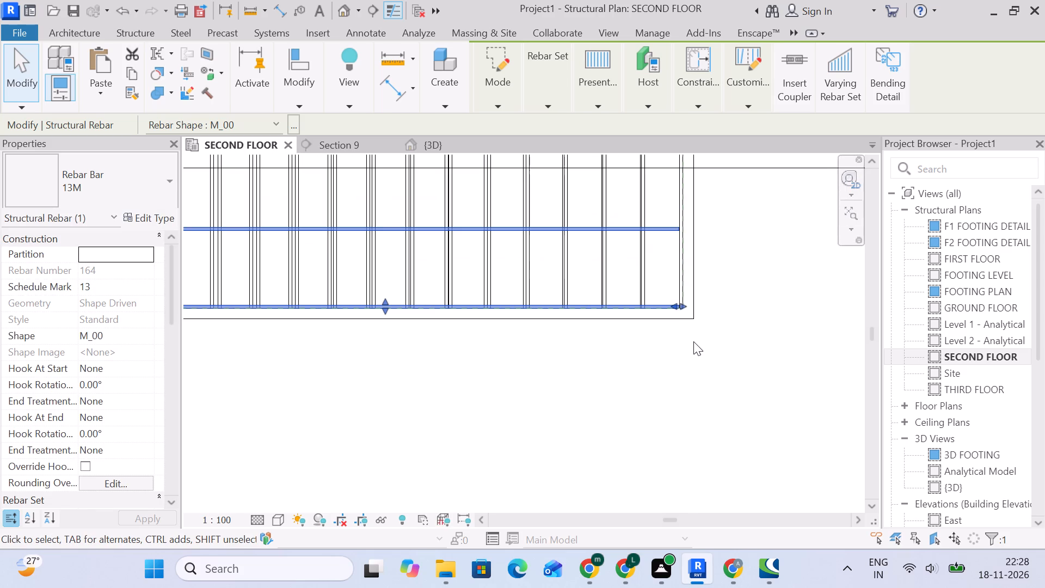
pyautogui.scroll(5, 672, 251)
pyautogui.moveTo(689, 360); pyautogui.dragTo(693, 359)
pyautogui.click(782, 332)
# Extend the main slab's 13M Rebar Shape 4 bars past the edge beam to the cover line at the outer slab edge.
pyautogui.scroll(-11, 782, 330)
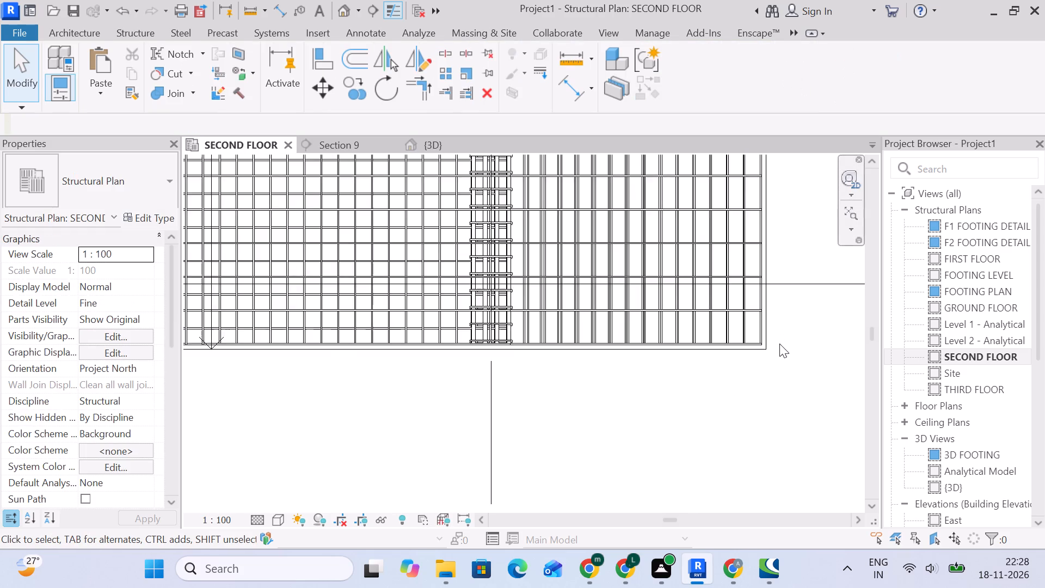
pyautogui.scroll(-1, 779, 344)
pyautogui.scroll(11, 578, 341)
pyautogui.click(403, 316)
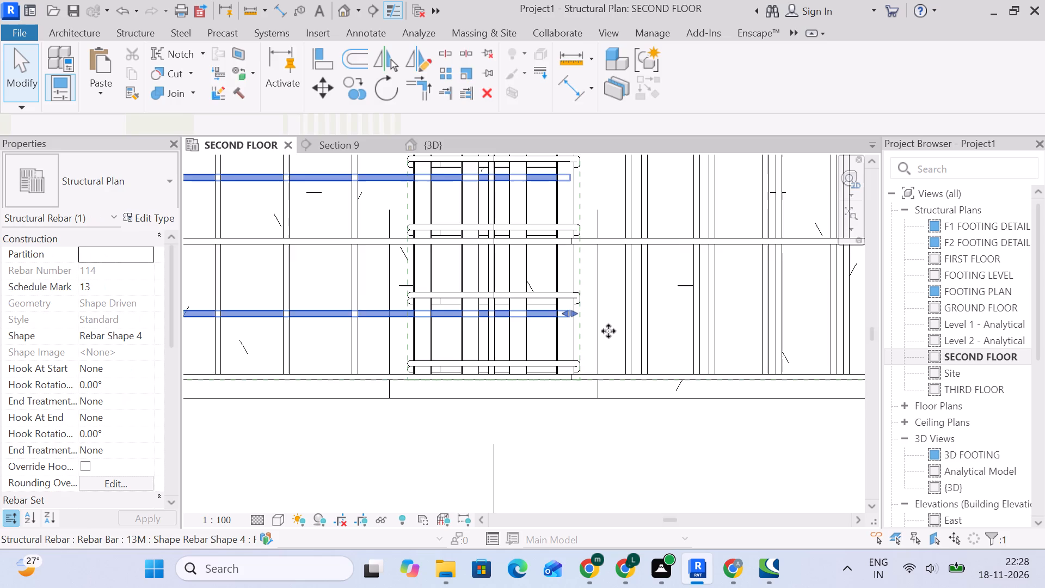
pyautogui.moveTo(620, 329); pyautogui.dragTo(471, 311, button='middle')
pyautogui.scroll(-4, 459, 310)
pyautogui.moveTo(459, 313); pyautogui.dragTo(365, 314, button='middle')
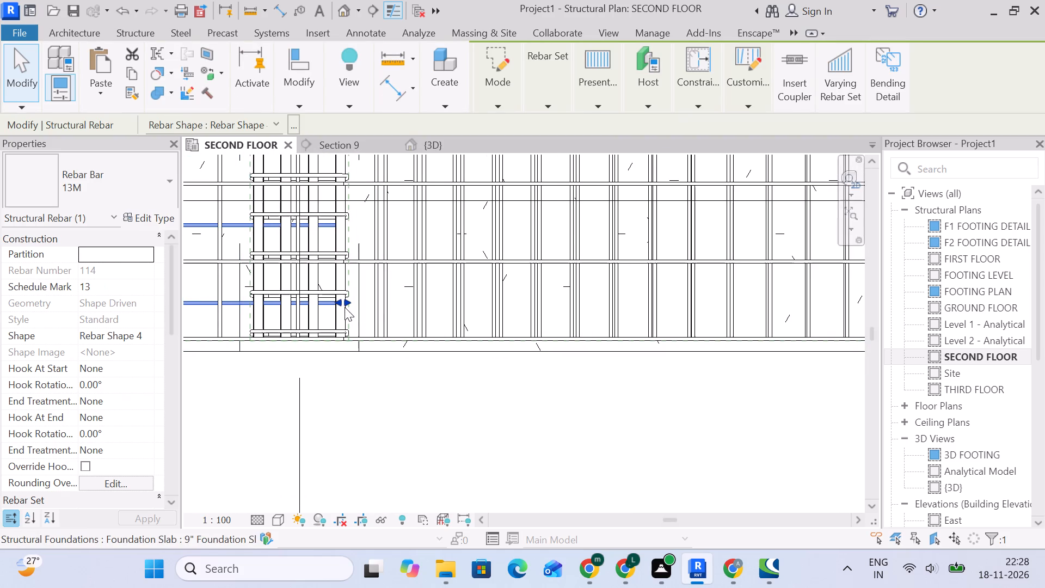
pyautogui.moveTo(345, 305); pyautogui.dragTo(671, 305)
pyautogui.moveTo(700, 310); pyautogui.dragTo(380, 311, button='middle')
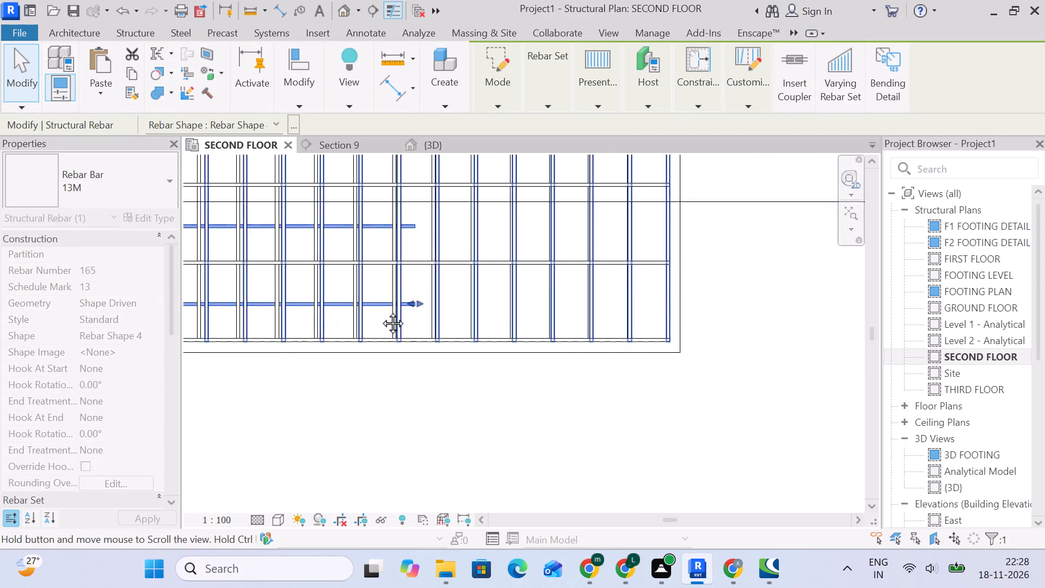
pyautogui.moveTo(380, 311); pyautogui.dragTo(336, 311, button='middle')
pyautogui.moveTo(312, 305); pyautogui.dragTo(560, 317)
pyautogui.scroll(11, 565, 309)
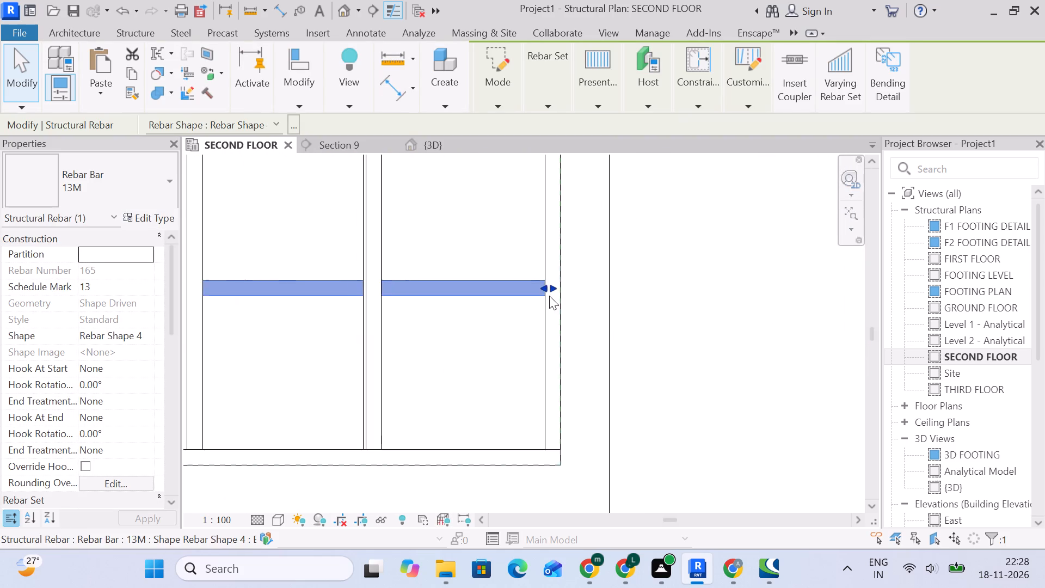
pyautogui.scroll(1, 549, 296)
pyautogui.moveTo(554, 288); pyautogui.dragTo(561, 287)
pyautogui.scroll(-10, 568, 309)
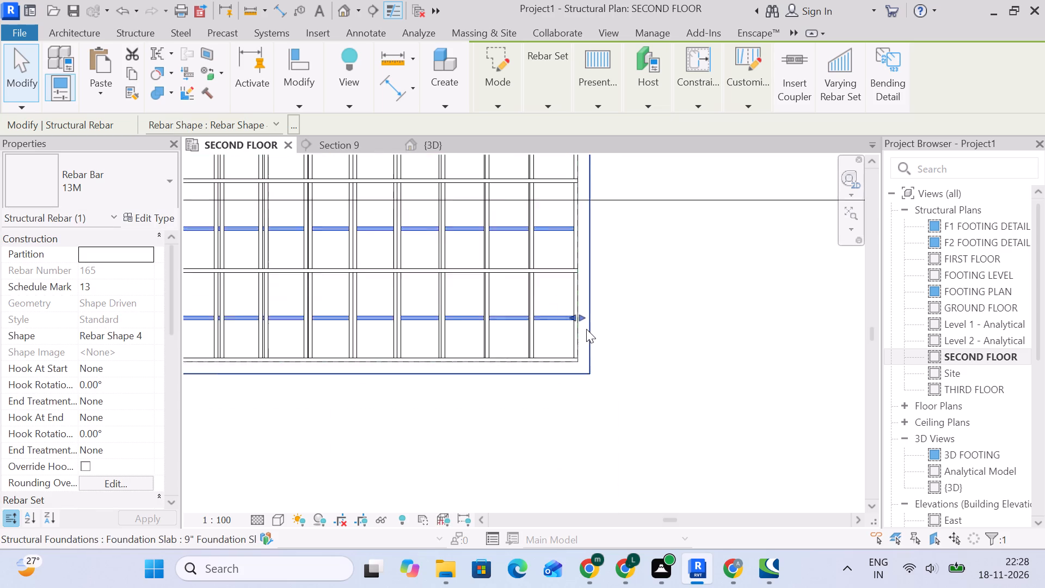
pyautogui.scroll(-15, 586, 329)
pyautogui.scroll(11, 490, 326)
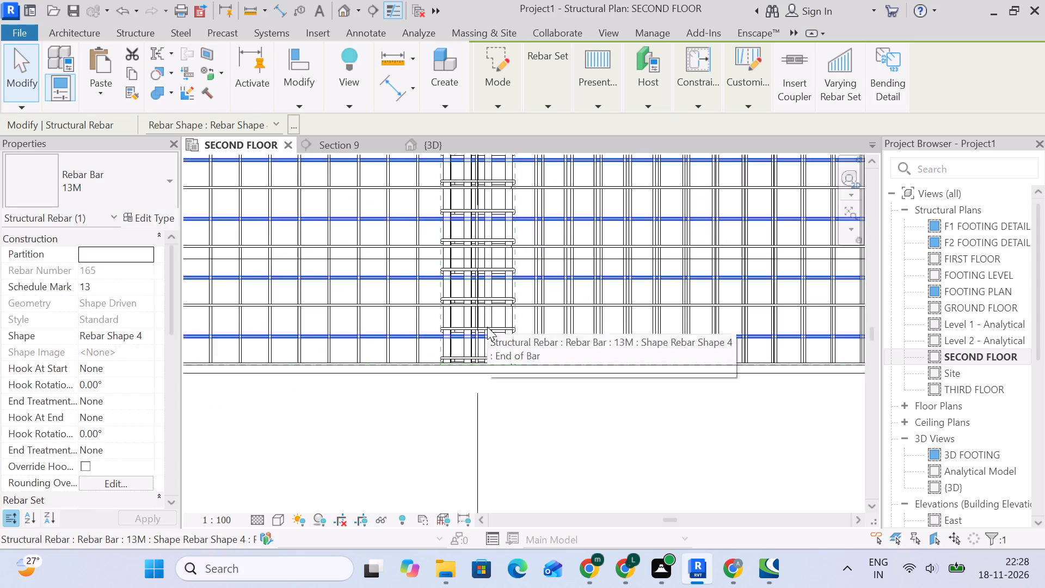
pyautogui.scroll(3, 487, 330)
pyautogui.click(541, 429)
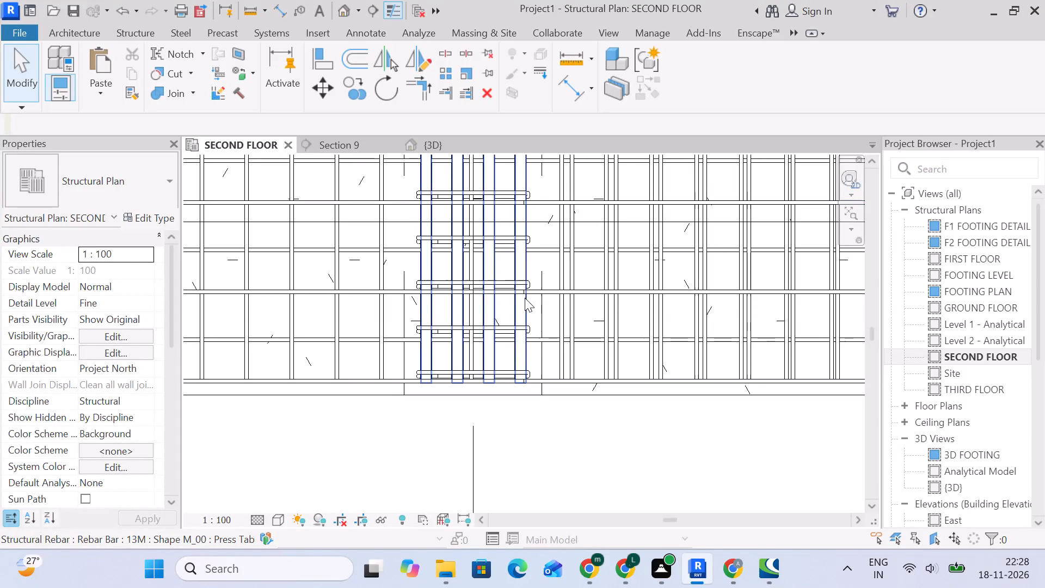
# Extend the extended slab's 13M M_00 bars back across the edge beam to about a third of the way into the adjacent main-slab bay.
pyautogui.click(542, 293)
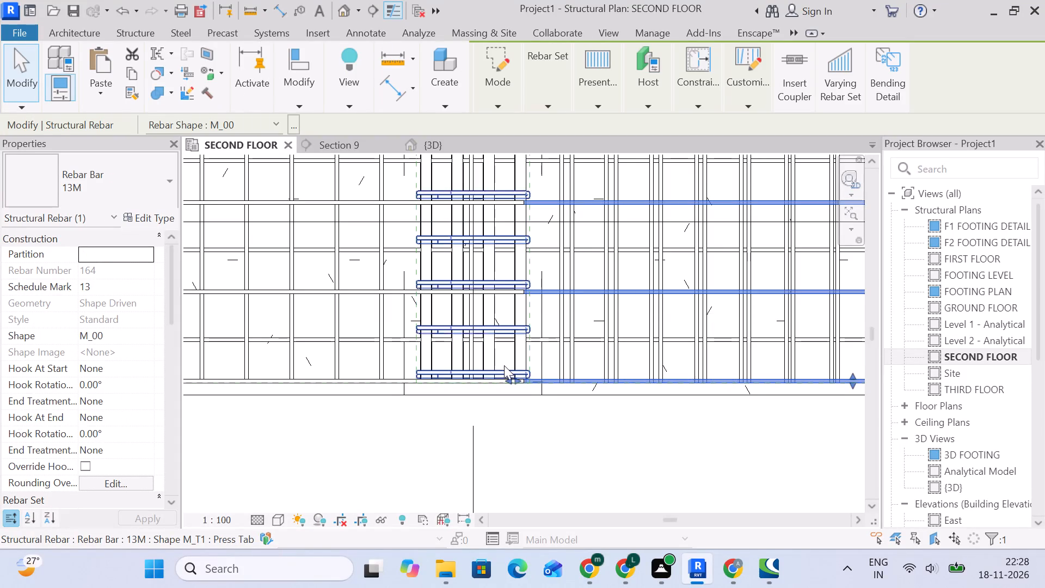
pyautogui.scroll(-8, 511, 367)
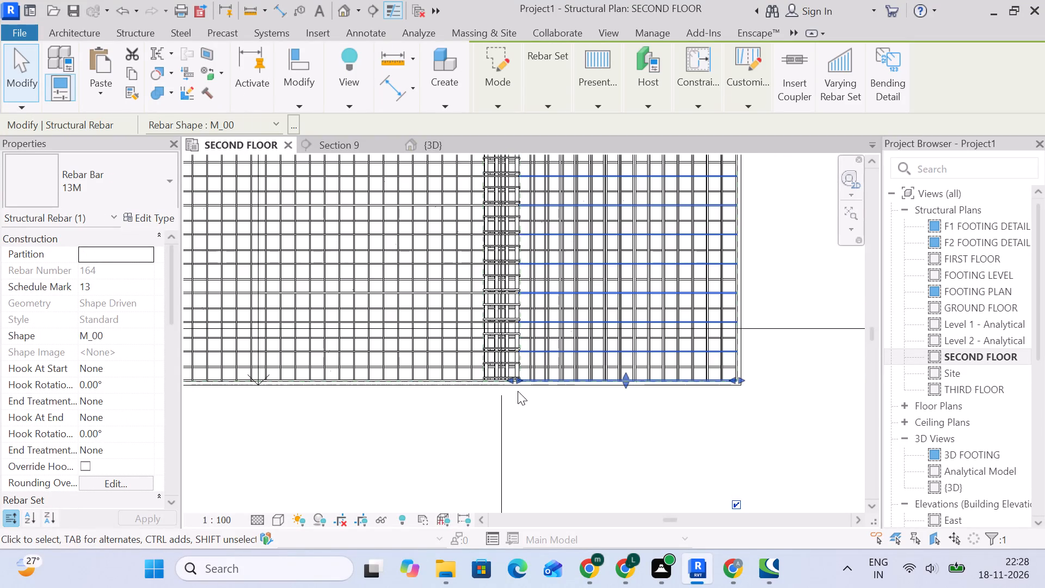
pyautogui.scroll(-4, 518, 391)
pyautogui.moveTo(518, 391); pyautogui.dragTo(609, 376, button='middle')
pyautogui.scroll(-4, 573, 382)
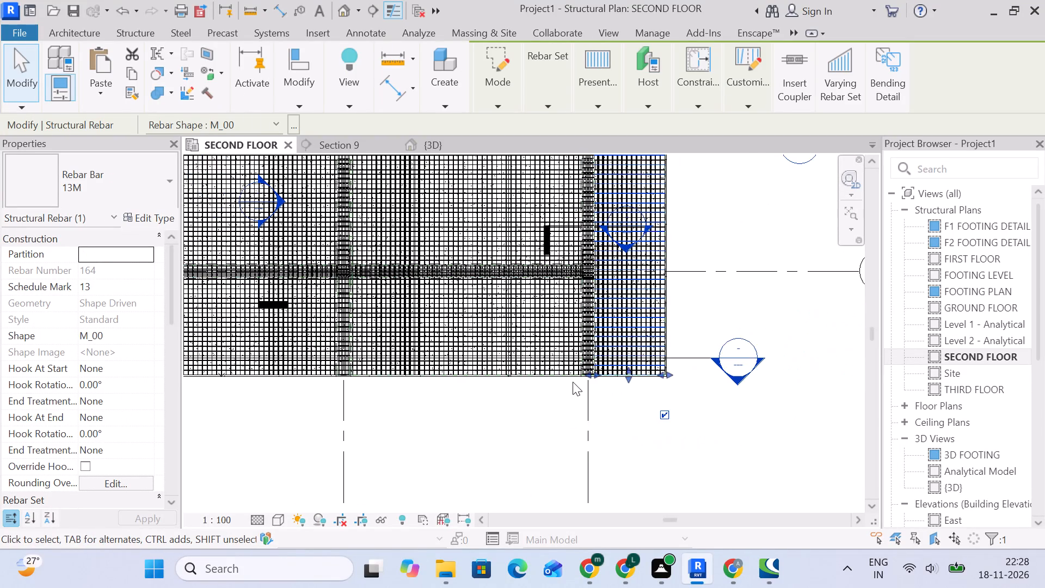
pyautogui.scroll(9, 573, 382)
pyautogui.moveTo(601, 357); pyautogui.dragTo(556, 358)
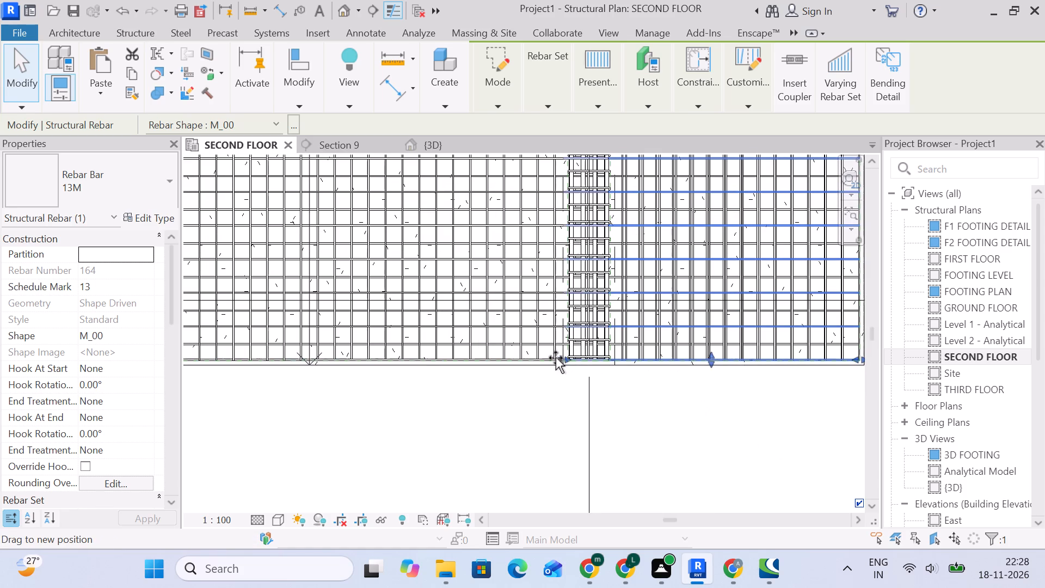
pyautogui.moveTo(556, 358); pyautogui.dragTo(331, 370)
pyautogui.scroll(-5, 336, 369)
pyautogui.moveTo(340, 370); pyautogui.dragTo(533, 393, button='middle')
pyautogui.scroll(4, 533, 393)
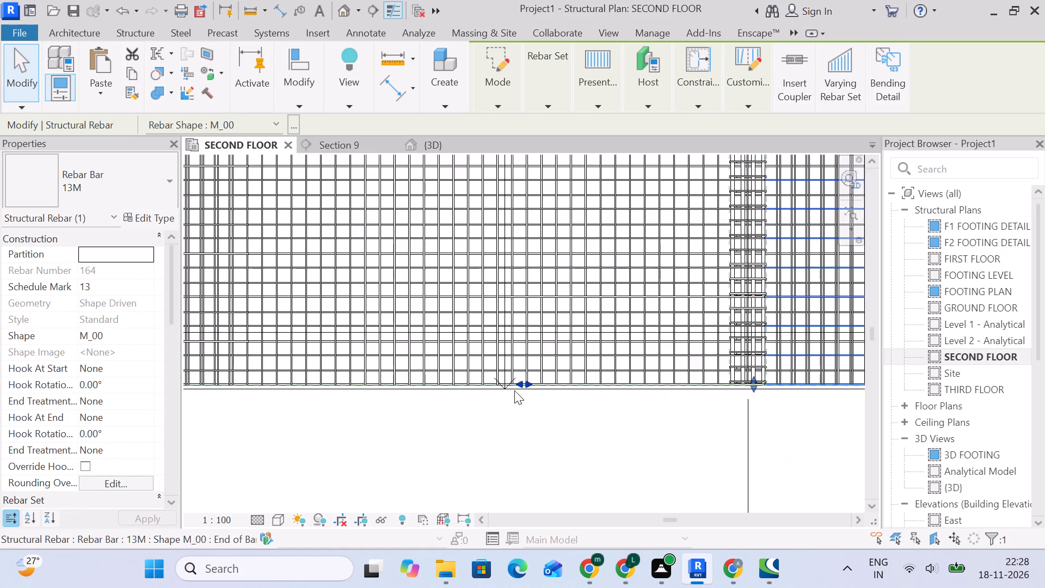
pyautogui.scroll(5, 514, 390)
pyautogui.moveTo(531, 376); pyautogui.dragTo(521, 377)
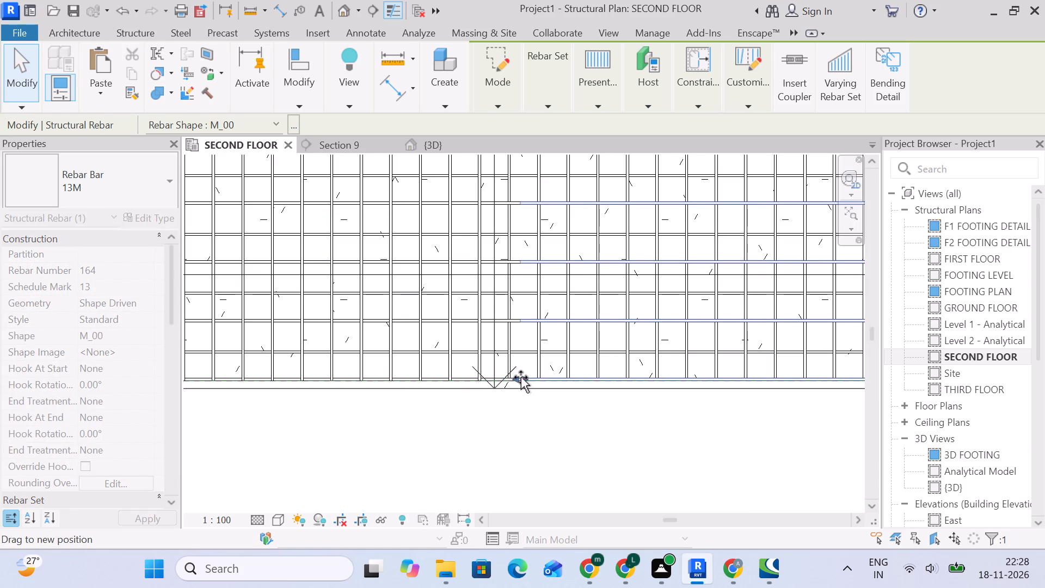
pyautogui.moveTo(521, 377); pyautogui.dragTo(482, 376)
pyautogui.scroll(-10, 482, 376)
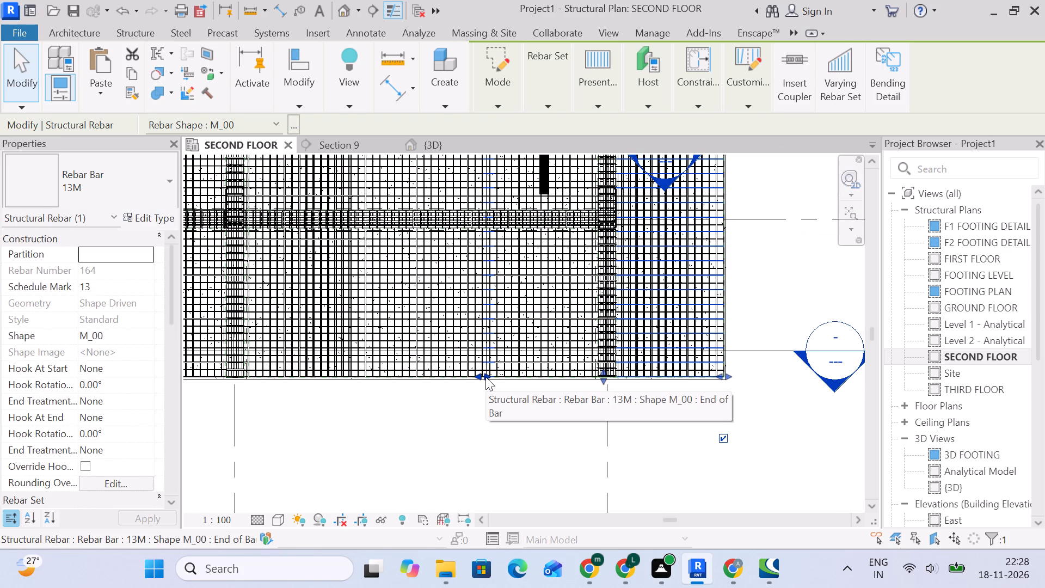
pyautogui.moveTo(488, 382); pyautogui.dragTo(472, 480, button='middle')
pyautogui.scroll(-1, 590, 458)
pyautogui.moveTo(590, 458); pyautogui.dragTo(528, 311, button='middle')
pyautogui.scroll(1, 528, 311)
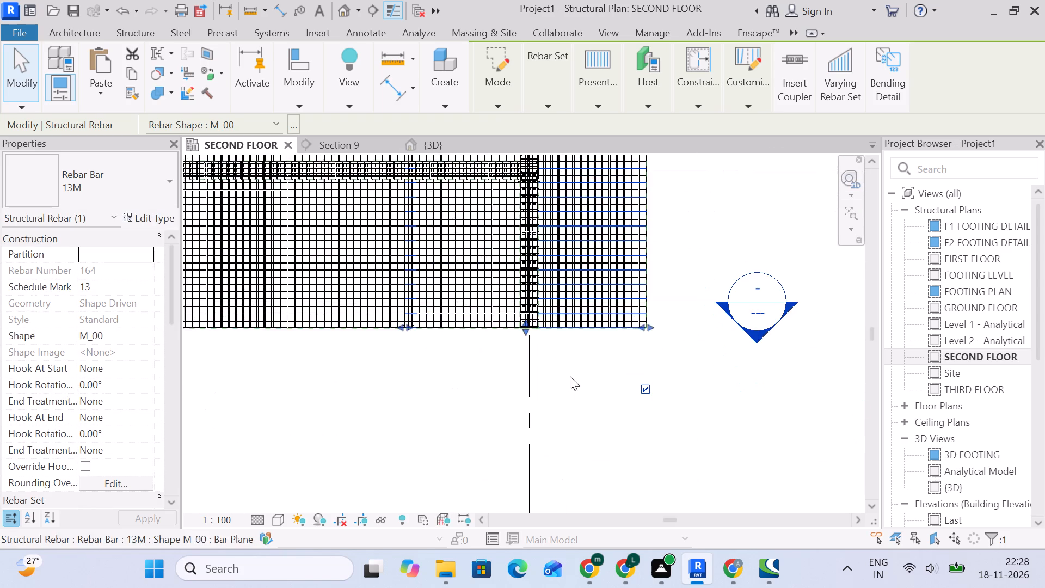
pyautogui.click(577, 377)
# Examine the 13M M_00 and Rebar Shape 4 bar sets at the slab extension's lower edge and beside grid G.
pyautogui.scroll(9, 561, 328)
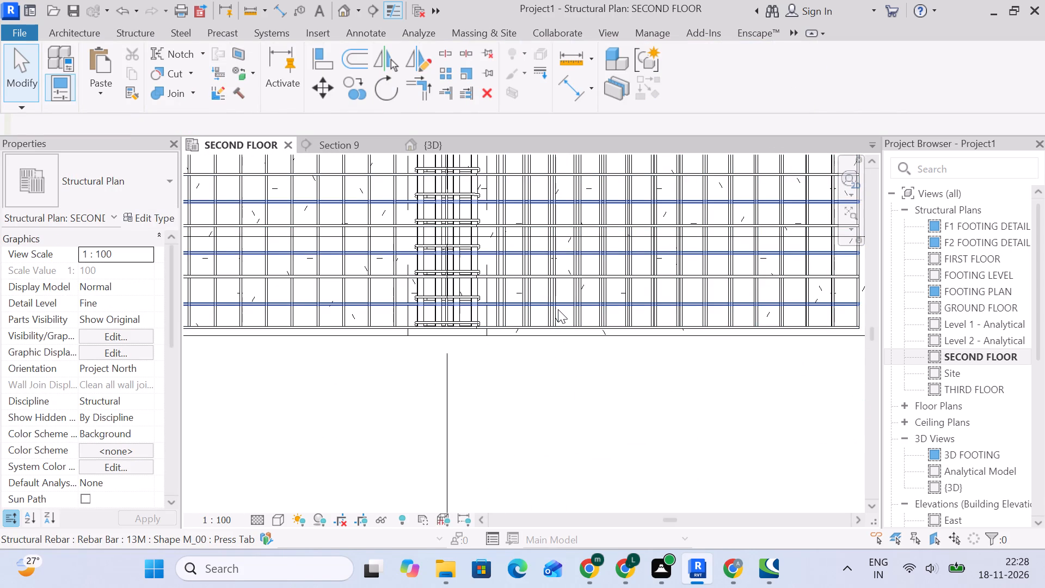
pyautogui.click(558, 309)
pyautogui.click(565, 276)
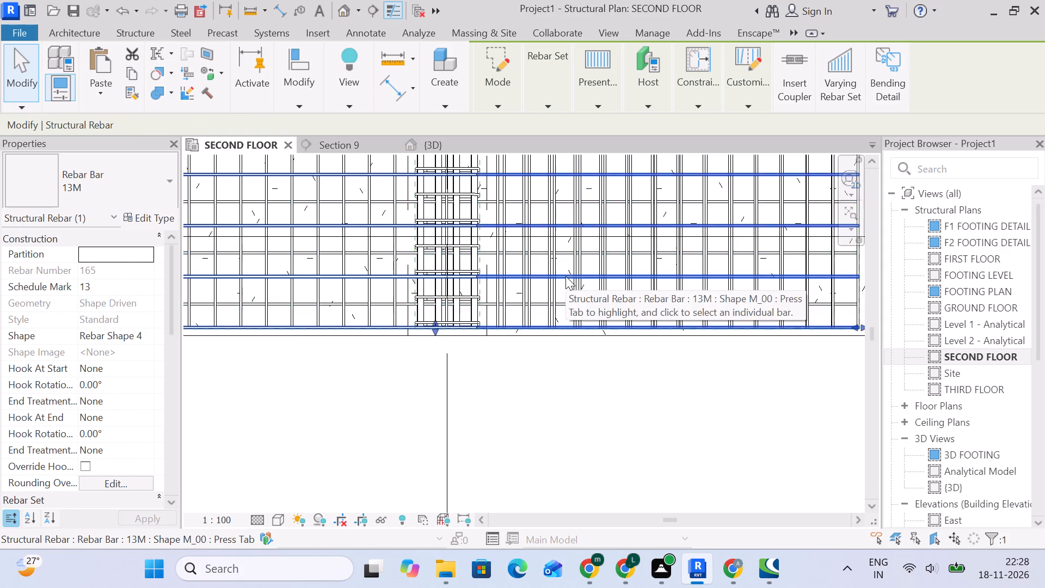
pyautogui.scroll(-4, 571, 277)
pyautogui.click(581, 360)
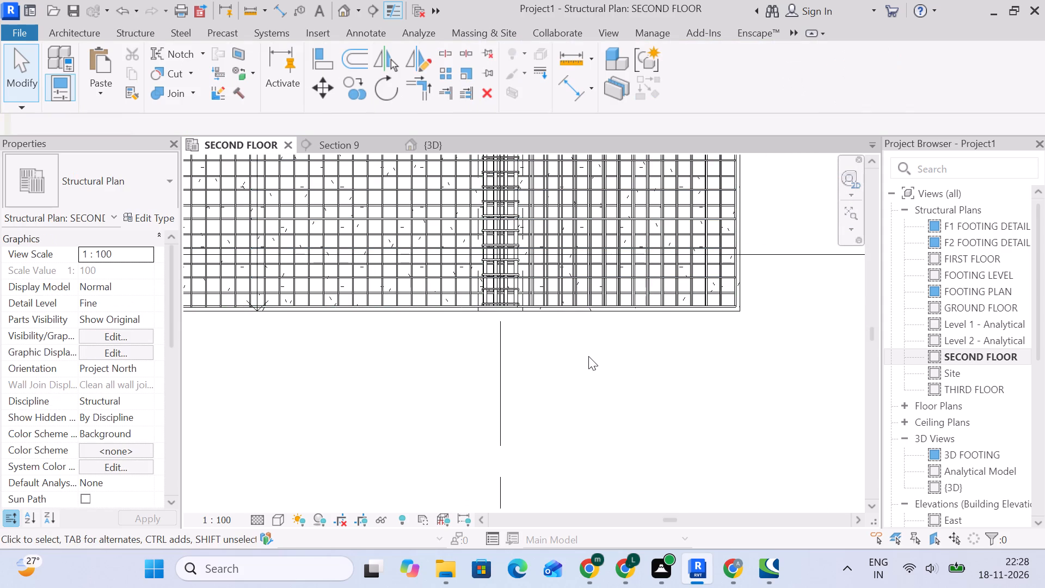
pyautogui.scroll(-11, 588, 356)
pyautogui.moveTo(582, 213); pyautogui.dragTo(591, 456, button='middle')
pyautogui.moveTo(605, 254); pyautogui.dragTo(592, 427, button='middle')
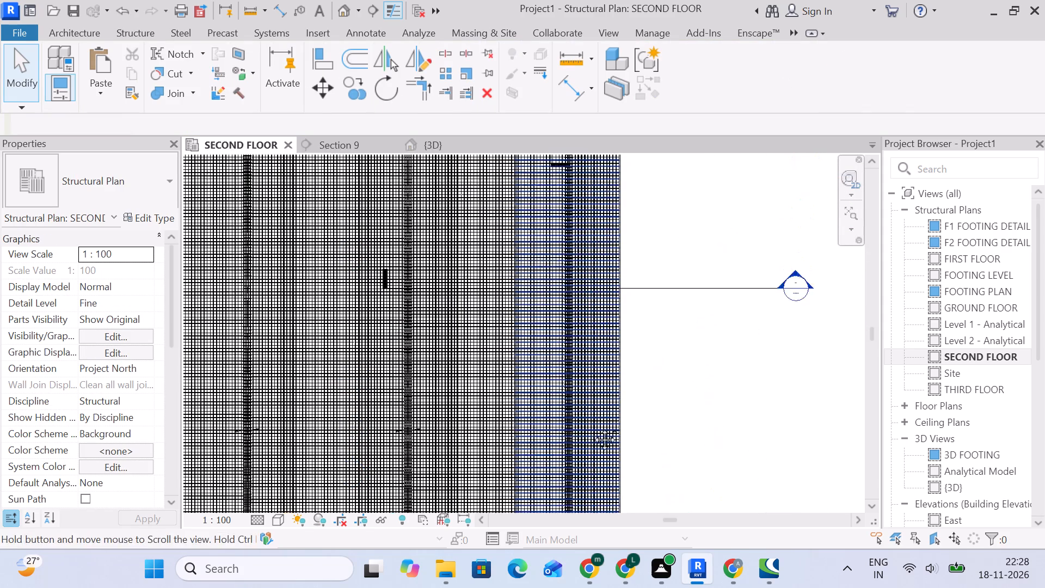
pyautogui.moveTo(592, 427); pyautogui.dragTo(591, 432, button='middle')
pyautogui.scroll(5, 617, 240)
pyautogui.moveTo(599, 186); pyautogui.dragTo(601, 354, button='middle')
pyautogui.scroll(11, 580, 329)
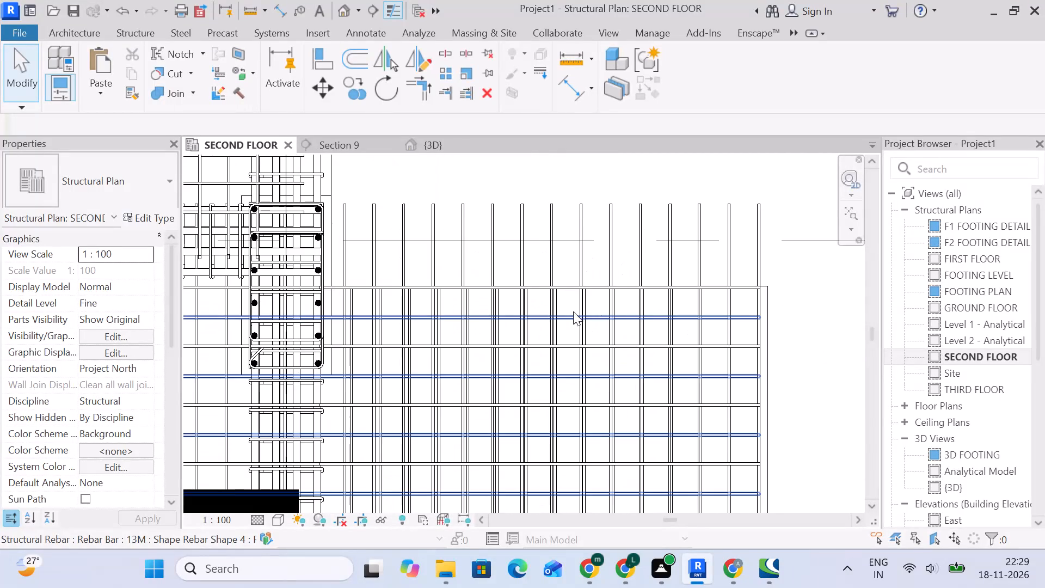
pyautogui.scroll(-3, 374, 286)
pyautogui.moveTo(397, 289); pyautogui.dragTo(545, 264, button='middle')
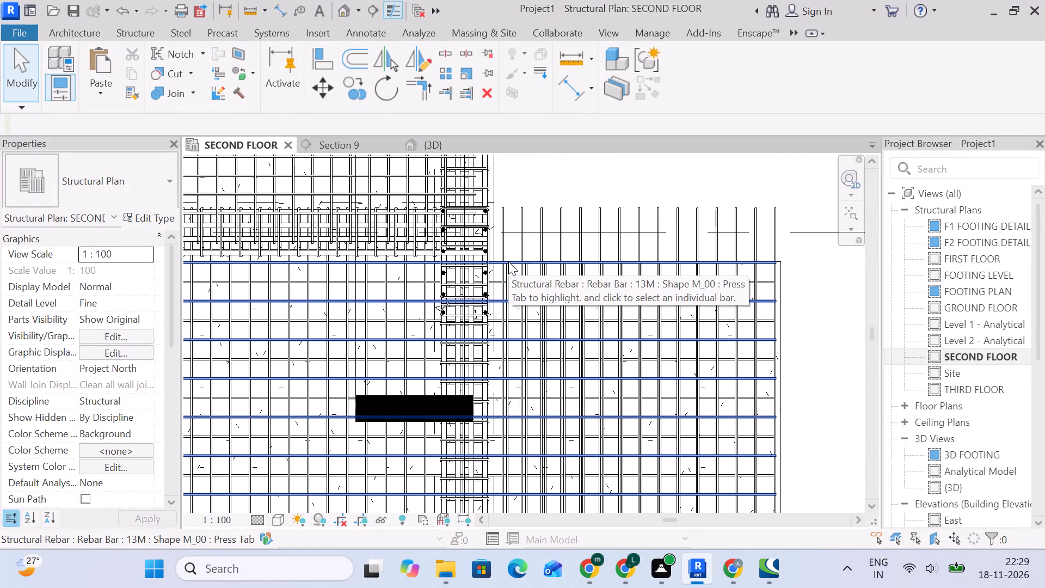
pyautogui.scroll(2, 508, 261)
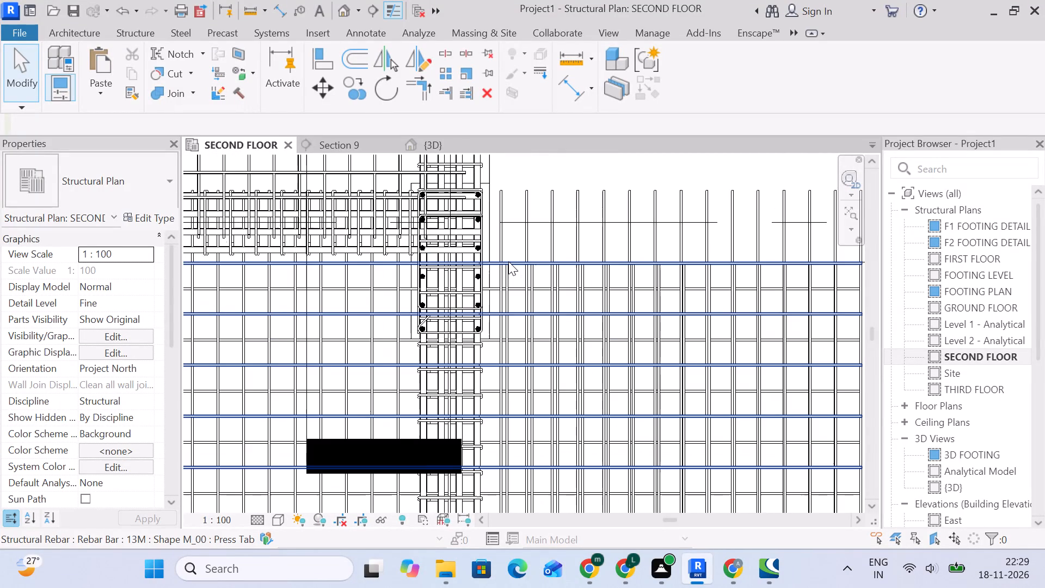
pyautogui.click(508, 261)
pyautogui.scroll(-5, 528, 264)
pyautogui.moveTo(539, 274); pyautogui.dragTo(524, 274, button='middle')
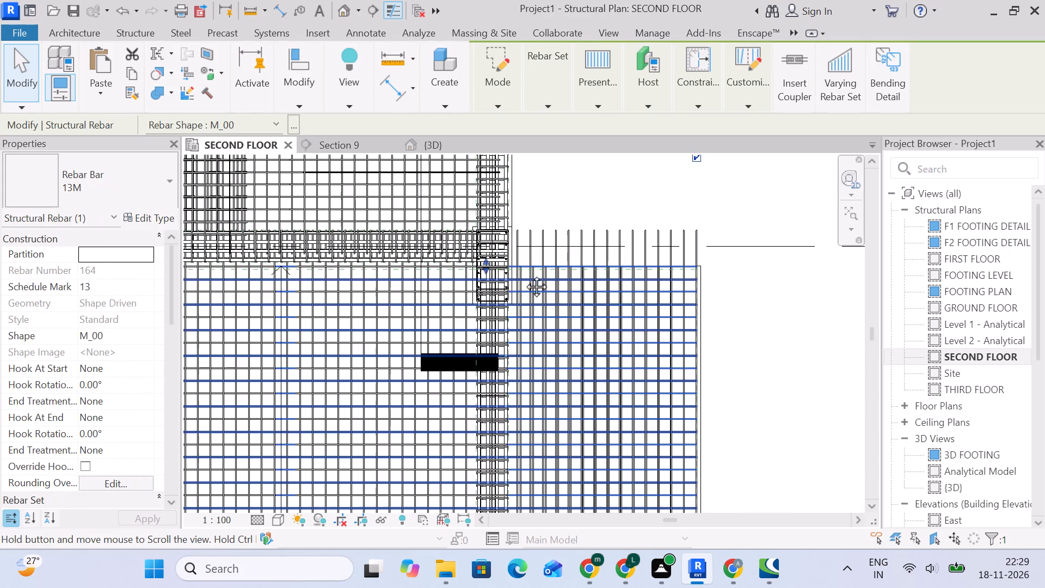
pyautogui.moveTo(524, 274); pyautogui.dragTo(487, 267, button='middle')
pyautogui.click(687, 279)
pyautogui.scroll(3, 628, 273)
pyautogui.click(626, 272)
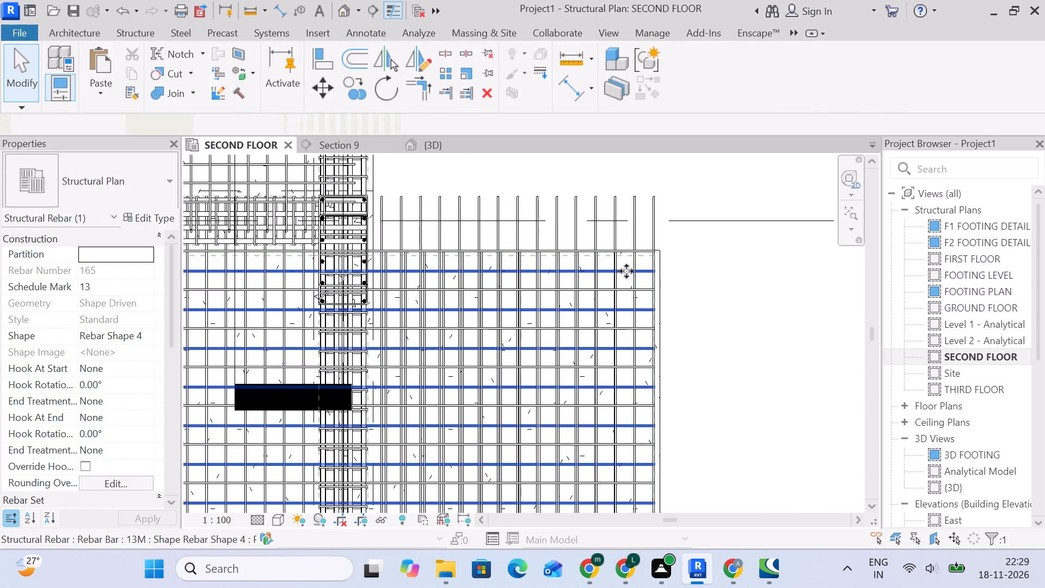
pyautogui.scroll(-5, 626, 271)
pyautogui.click(673, 293)
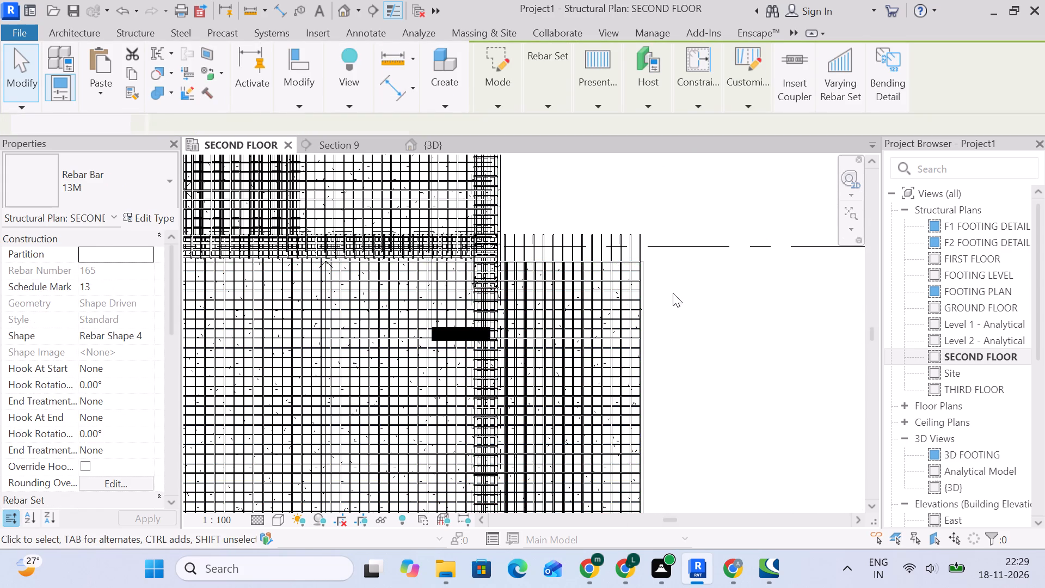
# Follow the overlapping 13M bars along the edge beam to the lower slab edge, examining where they end in the main slab.
pyautogui.scroll(4, 435, 362)
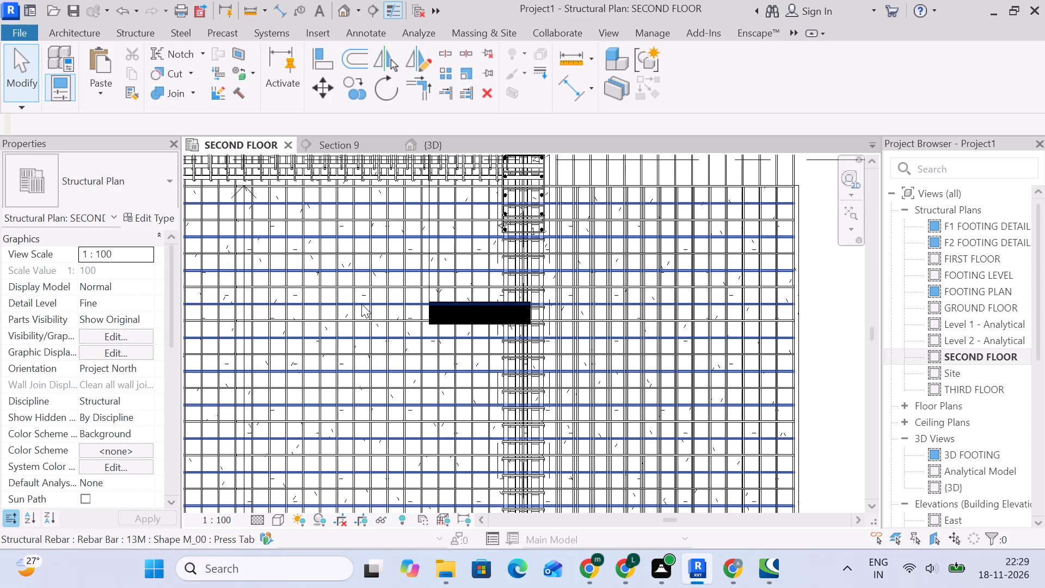
pyautogui.scroll(-2, 360, 289)
pyautogui.moveTo(360, 289); pyautogui.dragTo(512, 274, button='middle')
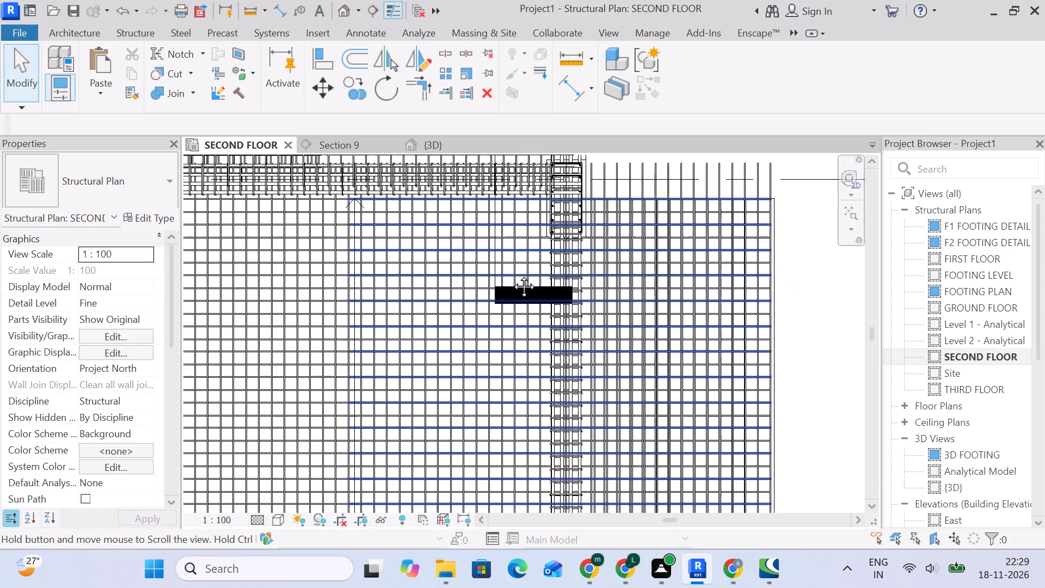
pyautogui.moveTo(512, 274); pyautogui.dragTo(592, 274, button='middle')
pyautogui.scroll(1, 592, 274)
pyautogui.scroll(-4, 592, 274)
pyautogui.moveTo(595, 318); pyautogui.dragTo(537, 158, button='middle')
pyautogui.moveTo(526, 430); pyautogui.dragTo(500, 189, button='middle')
pyautogui.moveTo(500, 376); pyautogui.dragTo(501, 200, button='middle')
pyautogui.moveTo(494, 378); pyautogui.dragTo(501, 220, button='middle')
pyautogui.moveTo(493, 395); pyautogui.dragTo(481, 232, button='middle')
pyautogui.moveTo(474, 395); pyautogui.dragTo(469, 264, button='middle')
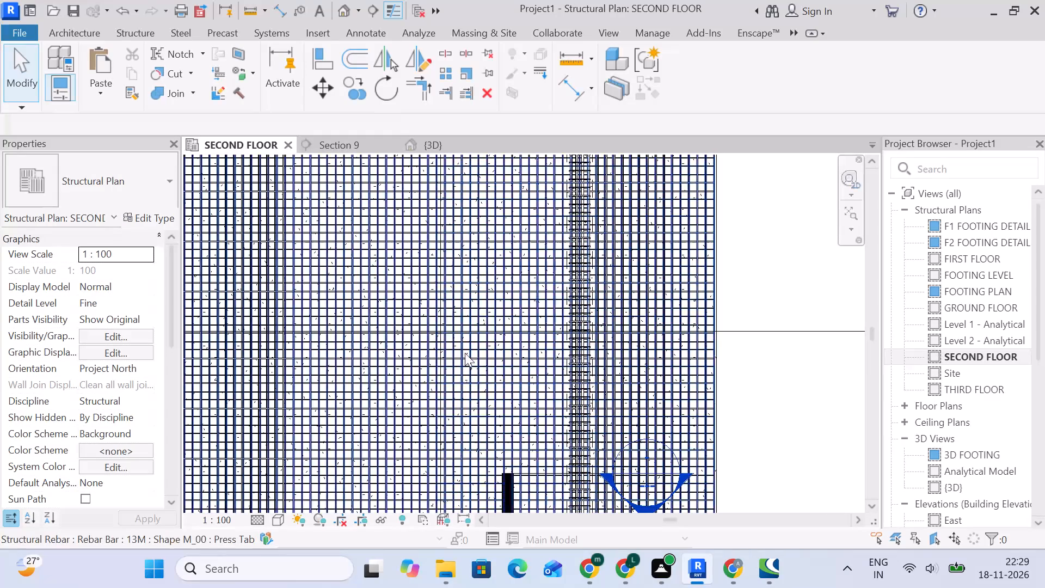
pyautogui.moveTo(470, 406); pyautogui.dragTo(470, 223, button='middle')
pyautogui.moveTo(470, 384); pyautogui.dragTo(472, 192, button='middle')
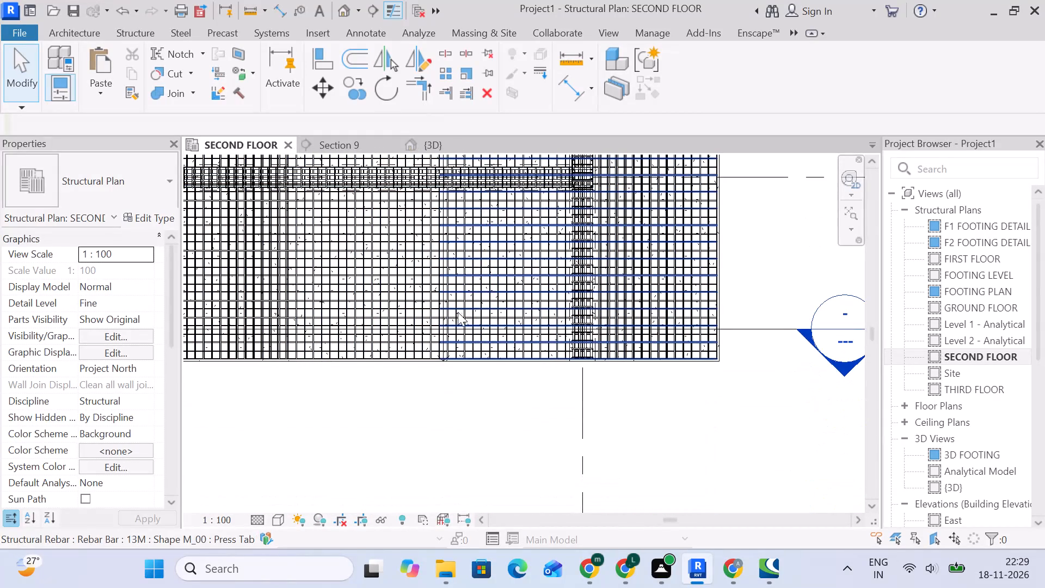
pyautogui.scroll(5, 448, 301)
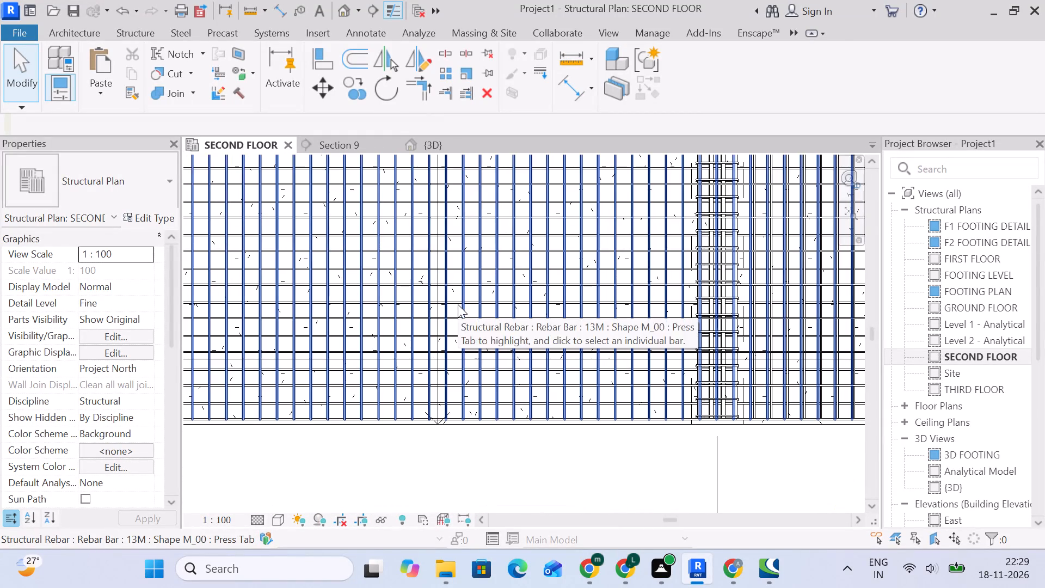
pyautogui.scroll(5, 471, 301)
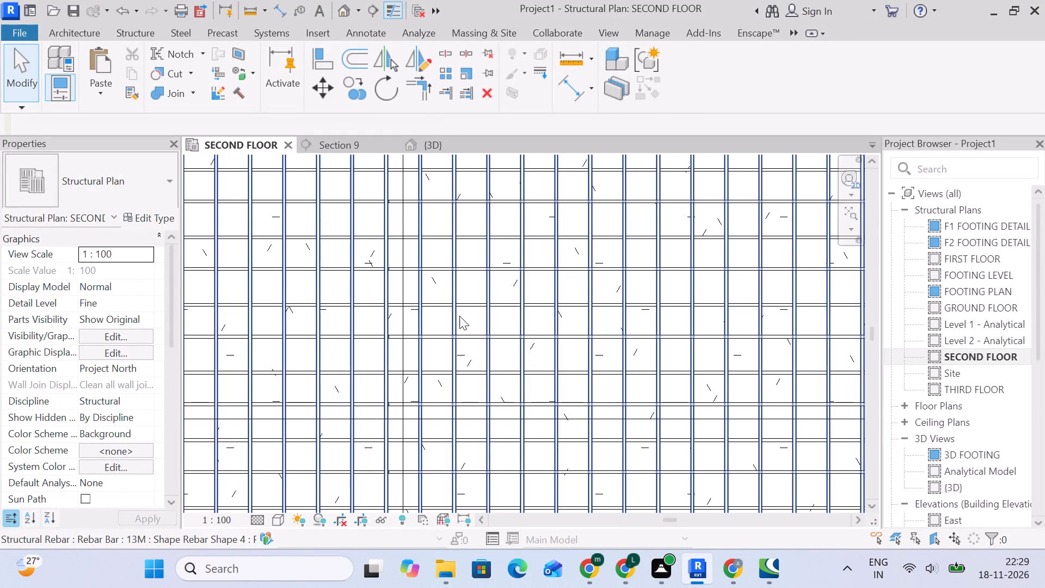
pyautogui.scroll(-20, 459, 316)
pyautogui.scroll(-4, 459, 316)
# Examine the 36M beam bars and surrounding reinforcement where the grid G beam meets the 18" x 36" edge column.
pyautogui.moveTo(485, 199); pyautogui.dragTo(494, 339, button='middle')
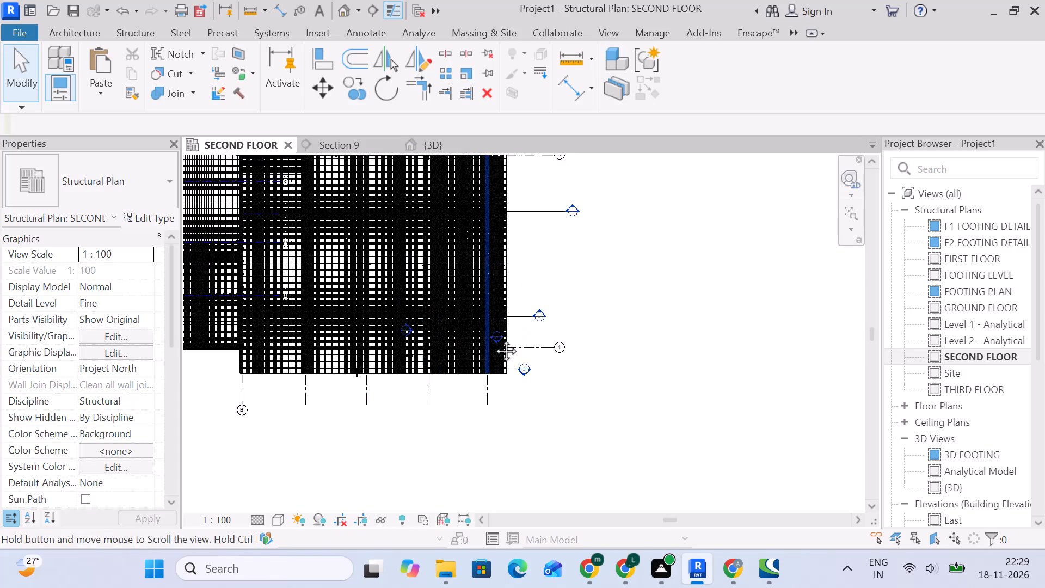
pyautogui.moveTo(494, 339); pyautogui.dragTo(495, 369, button='middle')
pyautogui.scroll(20, 497, 268)
pyautogui.scroll(2, 497, 268)
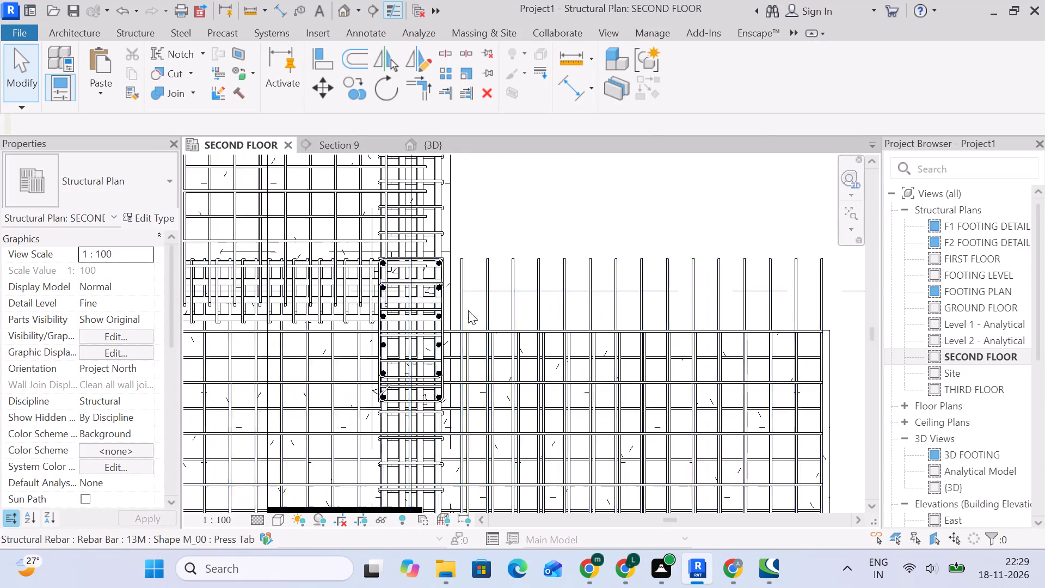
pyautogui.scroll(6, 377, 286)
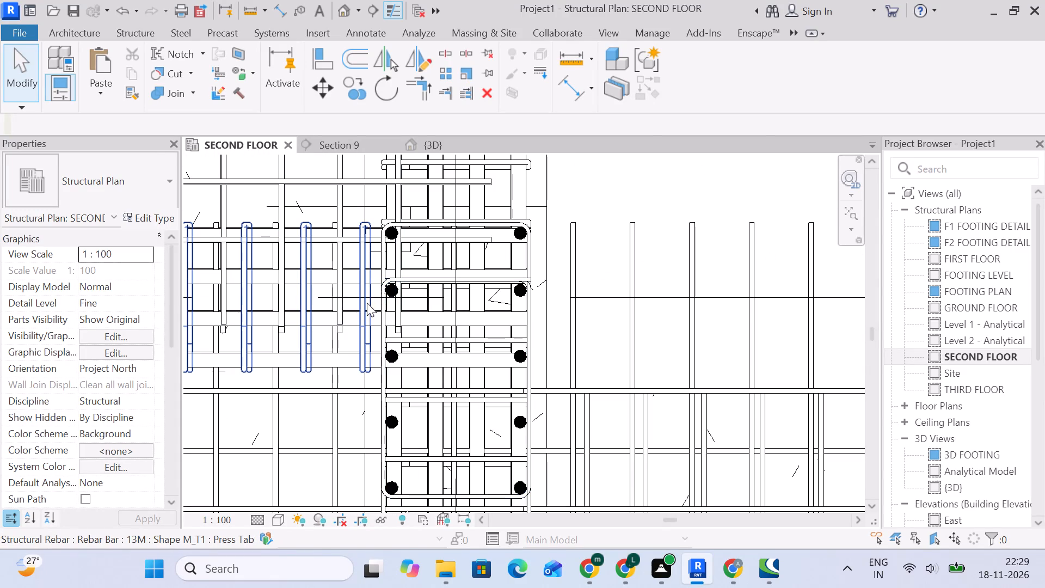
pyautogui.click(352, 305)
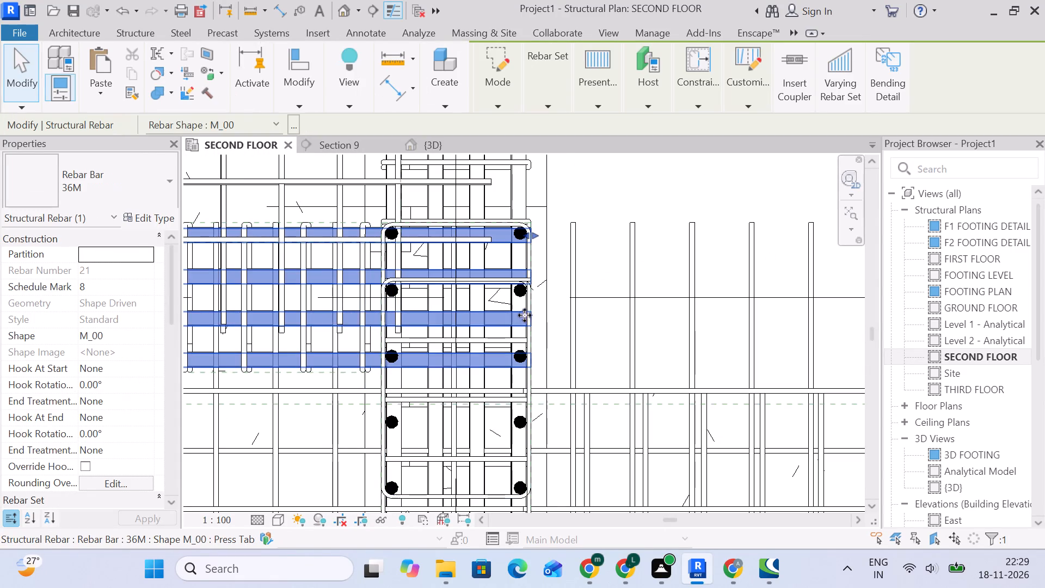
pyautogui.click(551, 325)
pyautogui.scroll(-20, 557, 324)
pyautogui.scroll(-5, 557, 324)
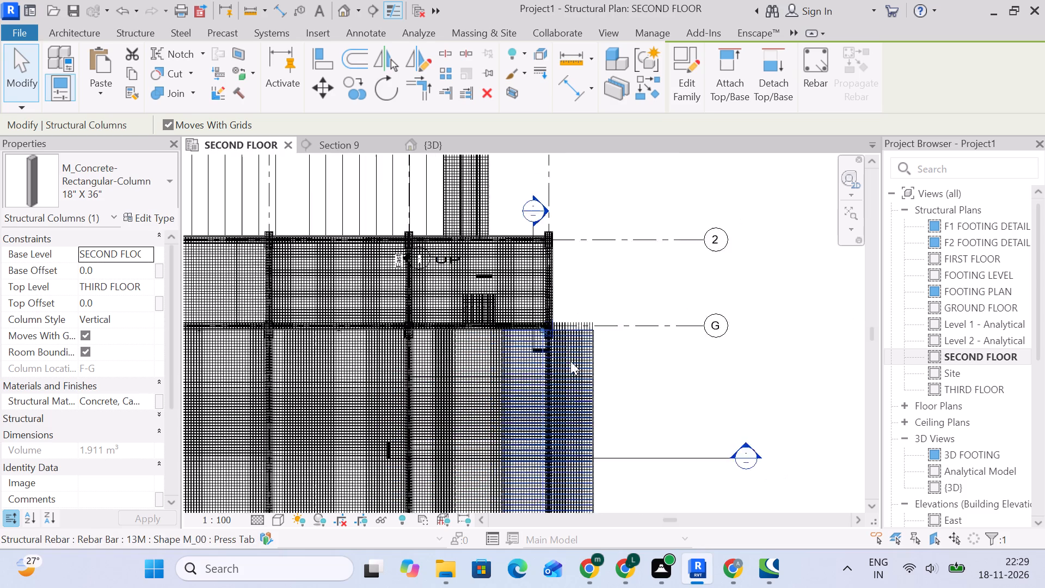
pyautogui.scroll(-1, 570, 361)
pyautogui.scroll(1, 698, 394)
pyautogui.moveTo(702, 394); pyautogui.dragTo(657, 211, button='middle')
pyautogui.click(726, 299)
# Move the Section 10 cut from near grid 1 so that it crosses the grid G beam just inboard of the edge column.
pyautogui.scroll(-1, 487, 469)
pyautogui.scroll(4, 485, 435)
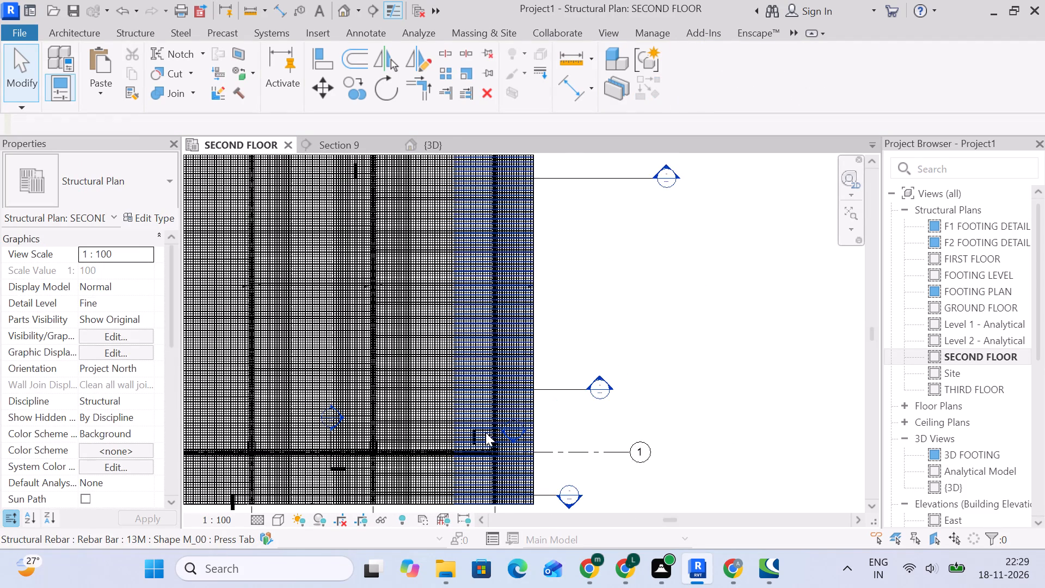
pyautogui.scroll(9, 283, 442)
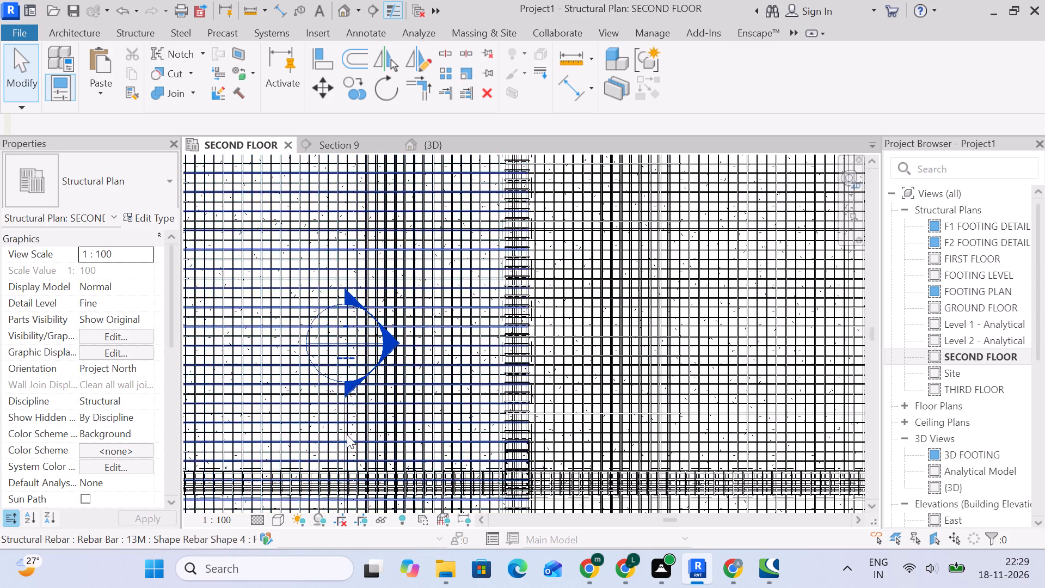
pyautogui.scroll(9, 348, 420)
pyautogui.click(336, 438)
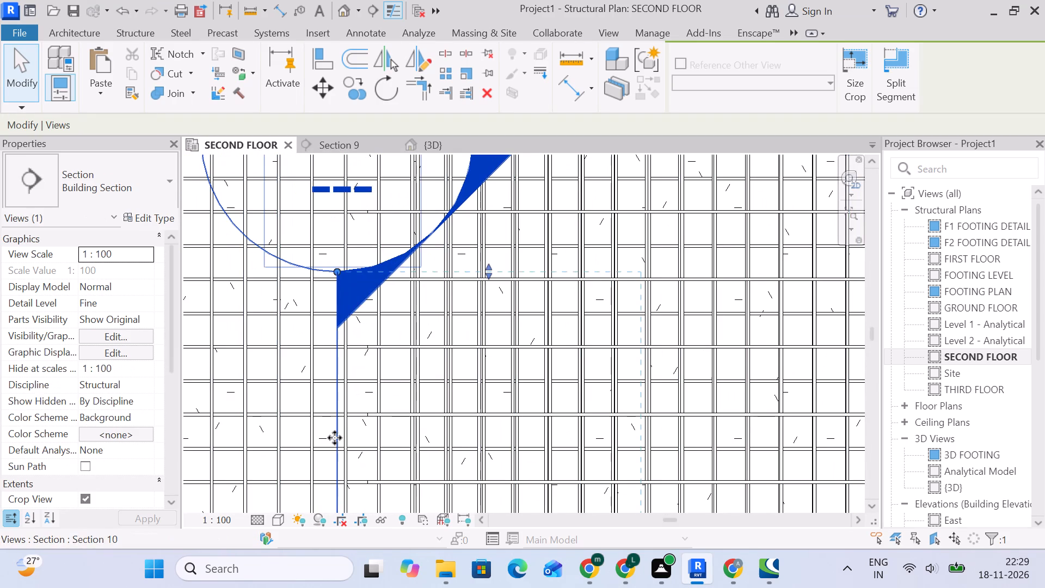
pyautogui.scroll(-5, 333, 438)
pyautogui.moveTo(334, 438); pyautogui.dragTo(698, 438)
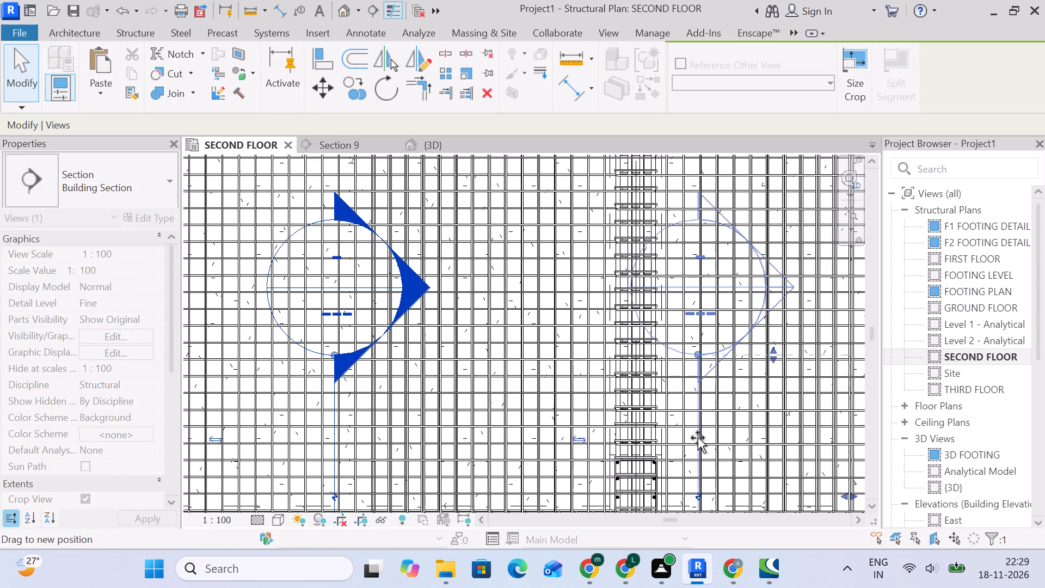
pyautogui.moveTo(698, 438); pyautogui.dragTo(700, 393)
pyautogui.scroll(-20, 687, 391)
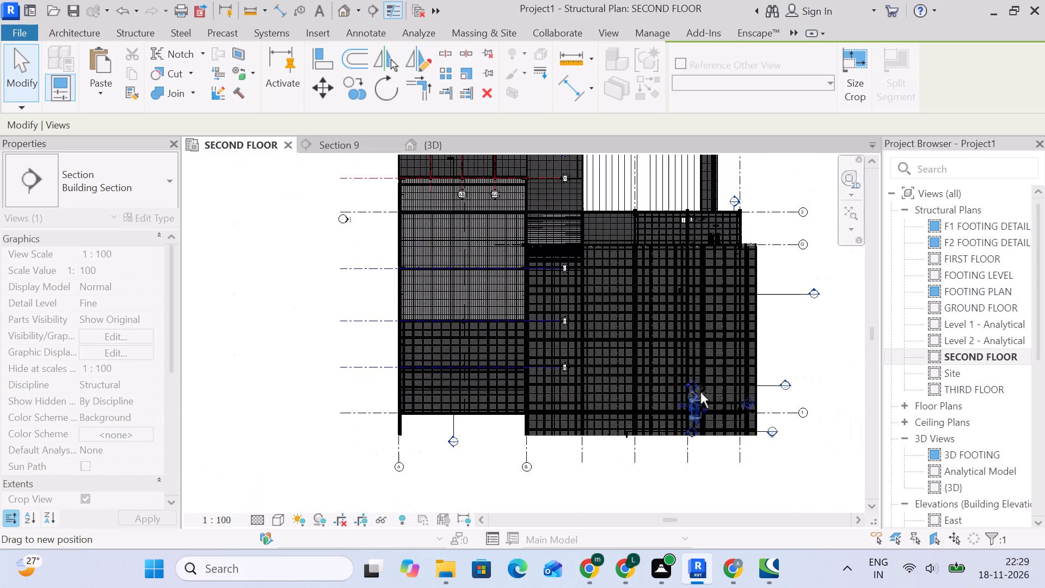
pyautogui.moveTo(700, 393); pyautogui.dragTo(756, 215)
pyautogui.scroll(12, 757, 213)
pyautogui.moveTo(782, 298); pyautogui.dragTo(781, 298, button='middle')
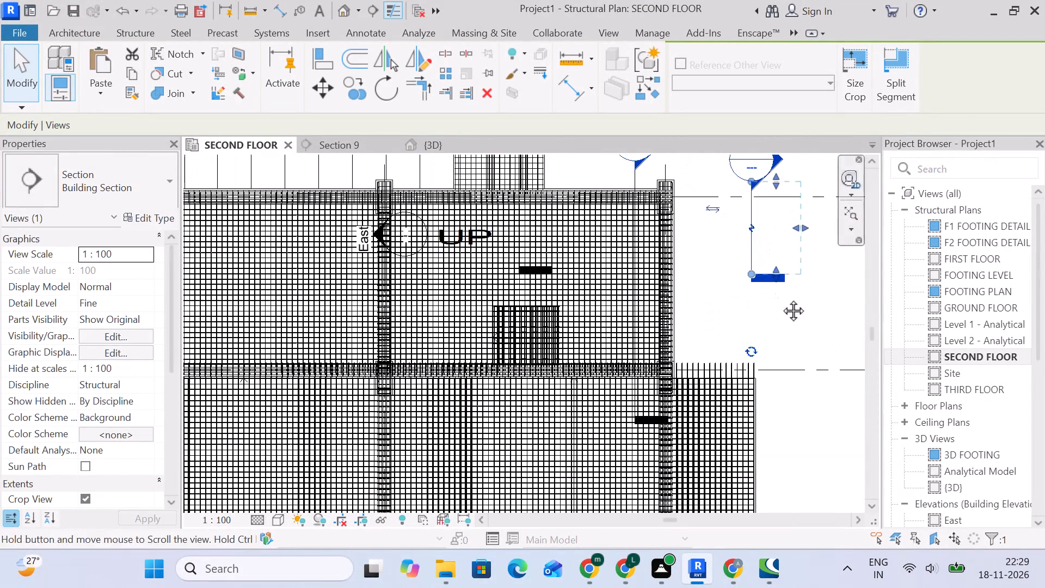
pyautogui.moveTo(781, 298); pyautogui.dragTo(619, 225, button='middle')
pyautogui.moveTo(589, 175); pyautogui.dragTo(434, 310)
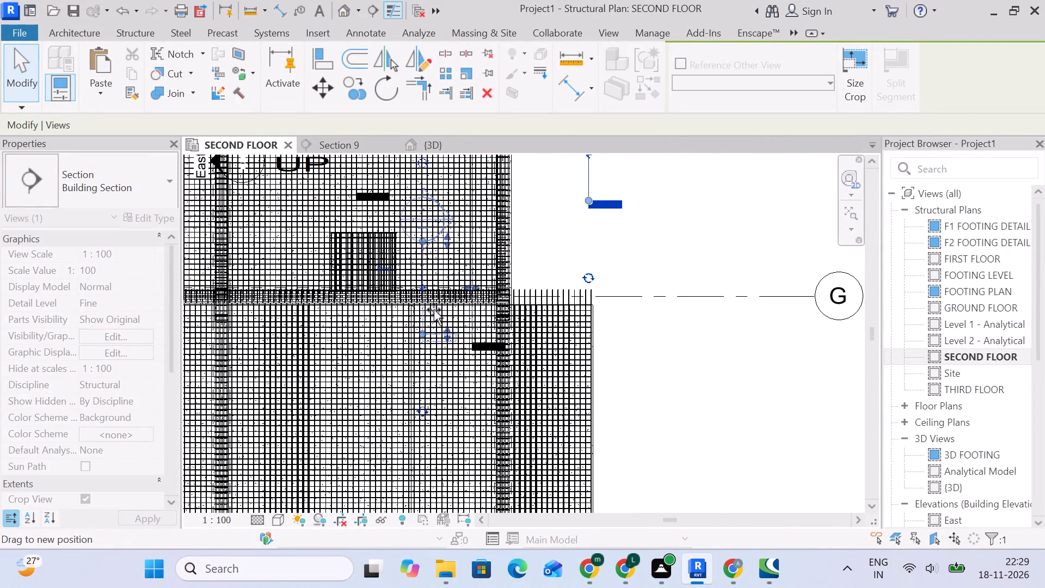
pyautogui.moveTo(434, 310); pyautogui.dragTo(437, 318)
# Open the Section 10 view and examine the bars where the slabs meet the grid G beam.
pyautogui.rightClick(588, 252)
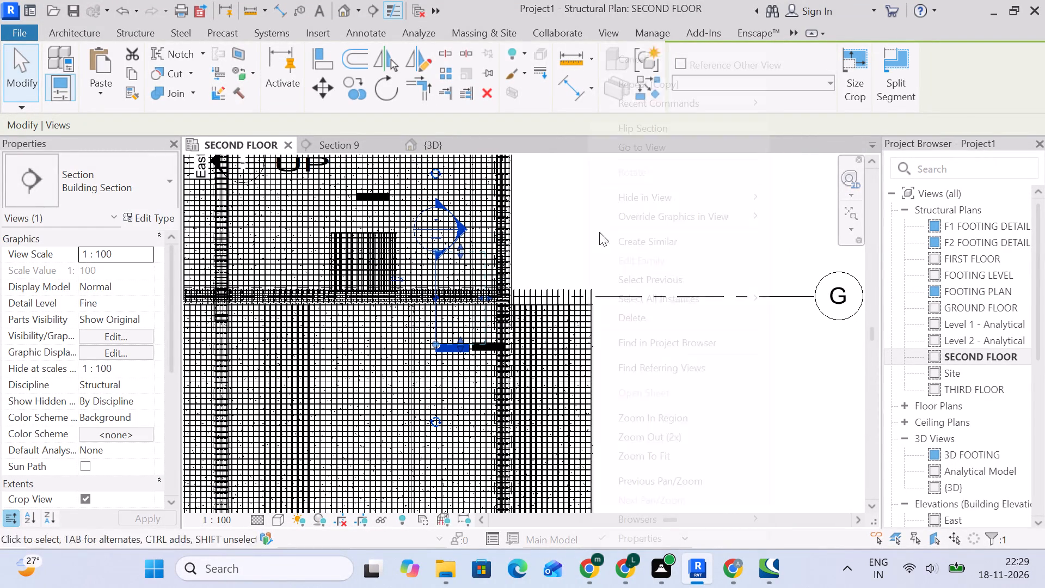
pyautogui.click(646, 148)
pyautogui.scroll(11, 477, 402)
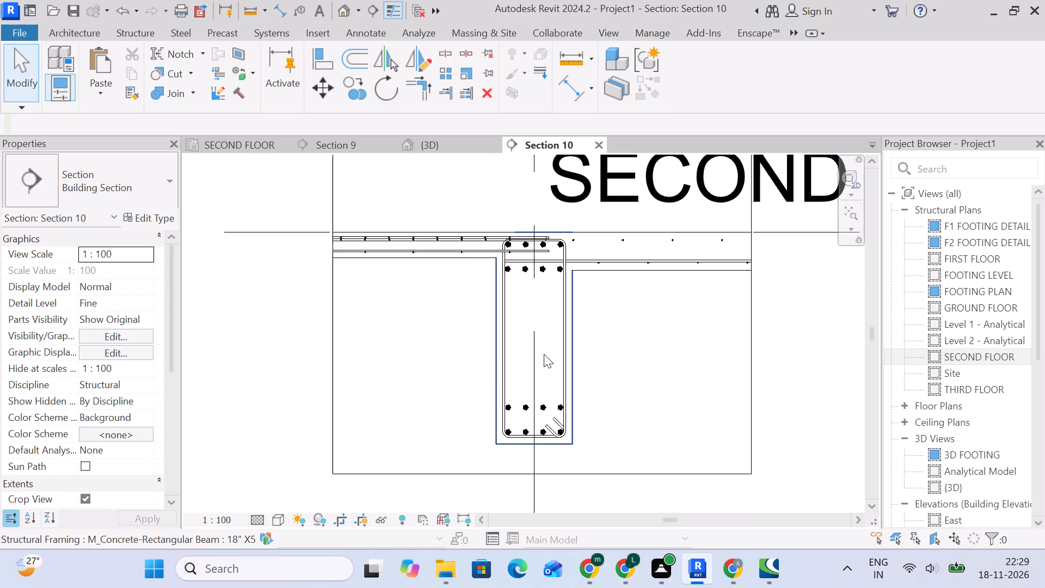
pyautogui.scroll(5, 556, 265)
pyautogui.scroll(-4, 560, 287)
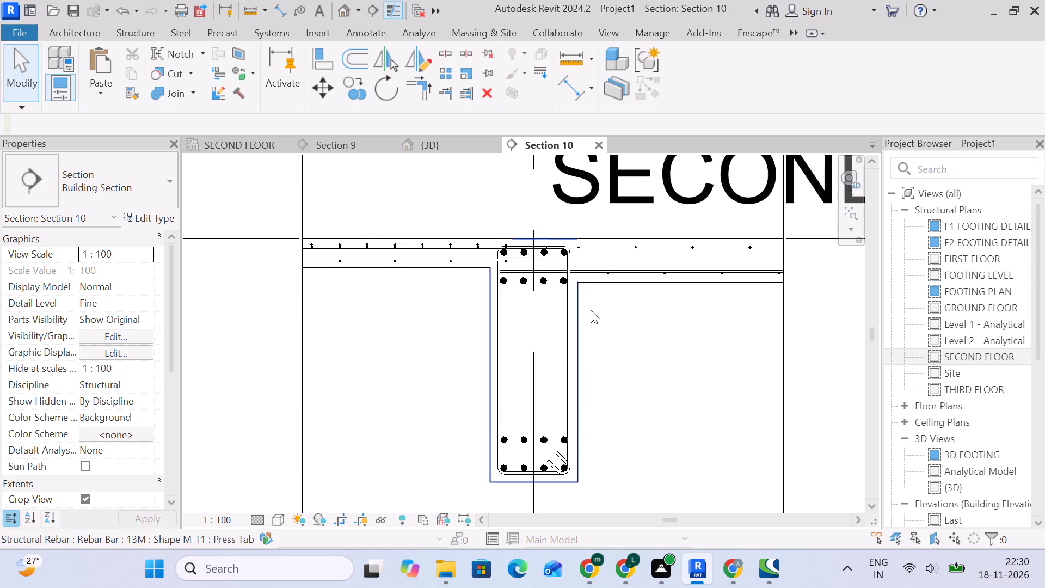
# Shift Section 10's crop region towards the 9" slab and stretch its slab-side edge outward.
pyautogui.moveTo(608, 318); pyautogui.dragTo(402, 295, button='middle')
pyautogui.click(578, 314)
pyautogui.moveTo(575, 316); pyautogui.dragTo(685, 318)
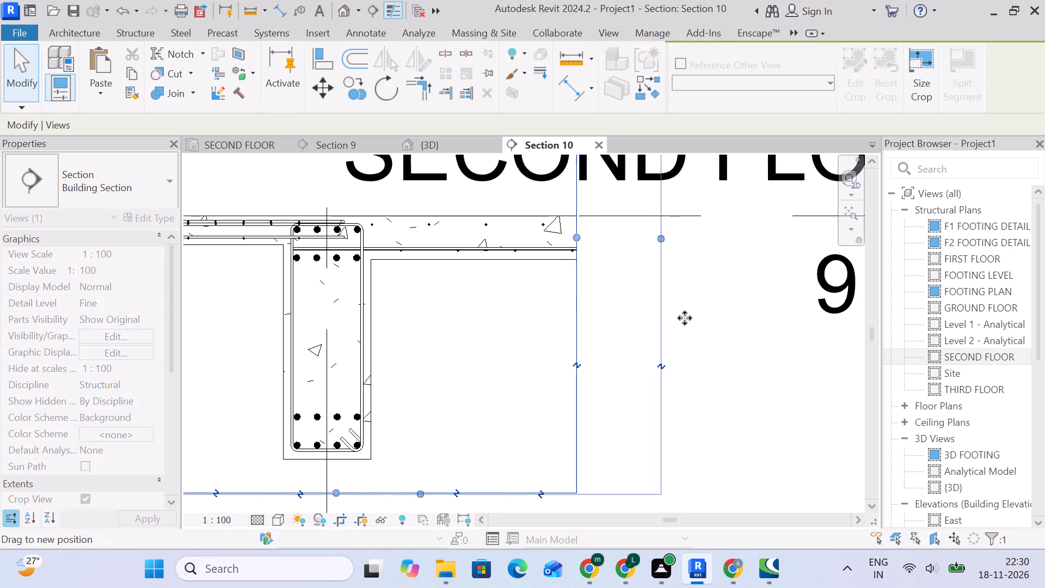
pyautogui.moveTo(685, 318); pyautogui.dragTo(691, 318)
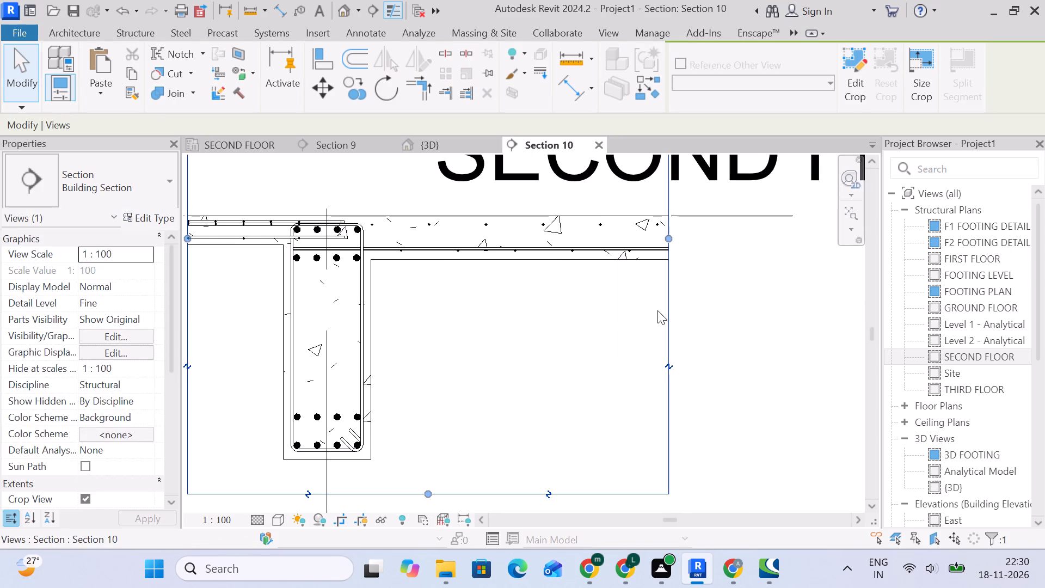
pyautogui.click(672, 305)
pyautogui.moveTo(671, 302); pyautogui.dragTo(736, 294)
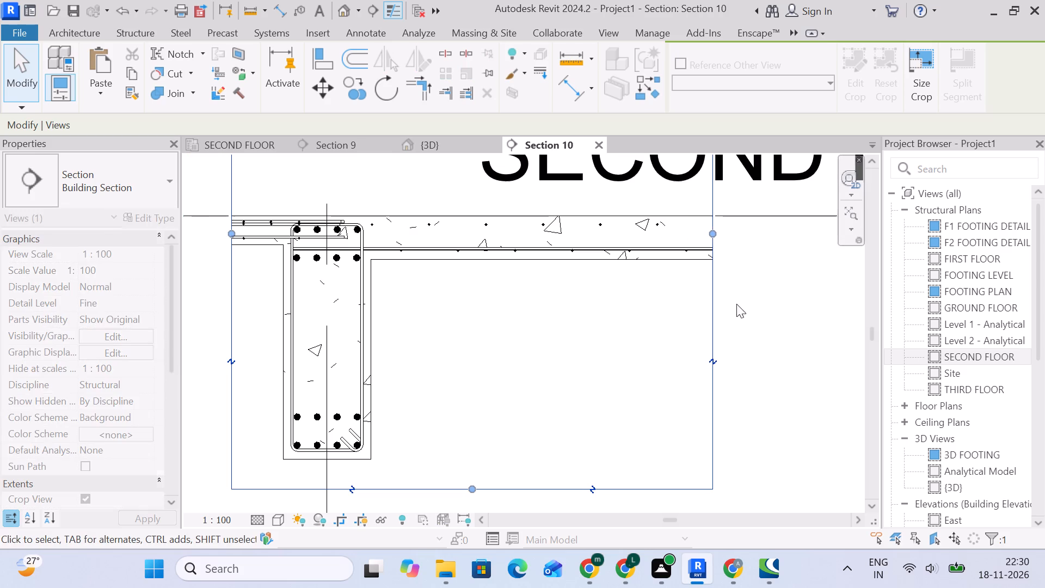
pyautogui.scroll(-5, 734, 322)
pyautogui.moveTo(727, 325); pyautogui.dragTo(599, 318, button='middle')
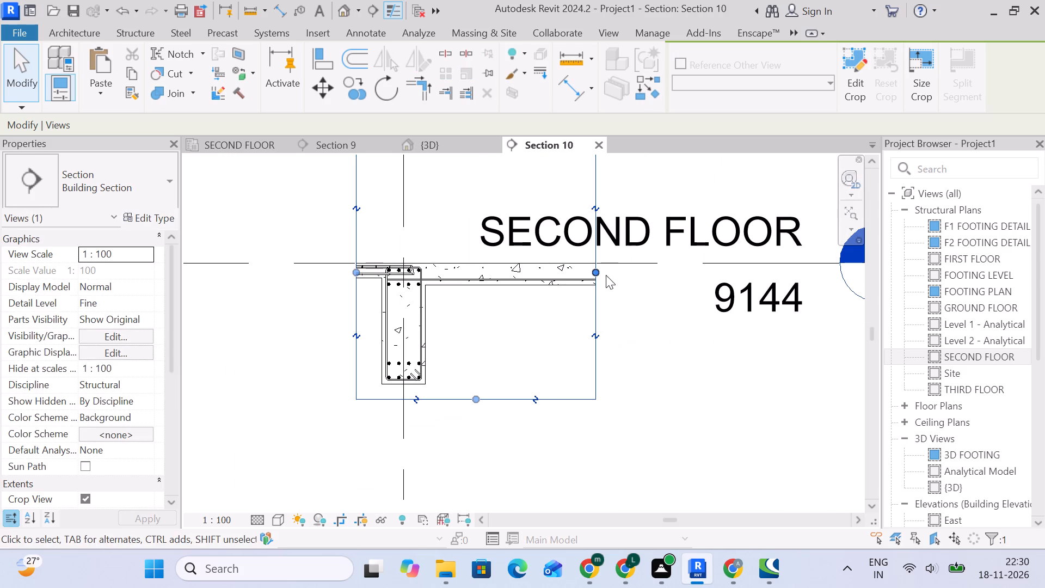
pyautogui.moveTo(593, 274); pyautogui.dragTo(644, 274)
pyautogui.scroll(-4, 640, 308)
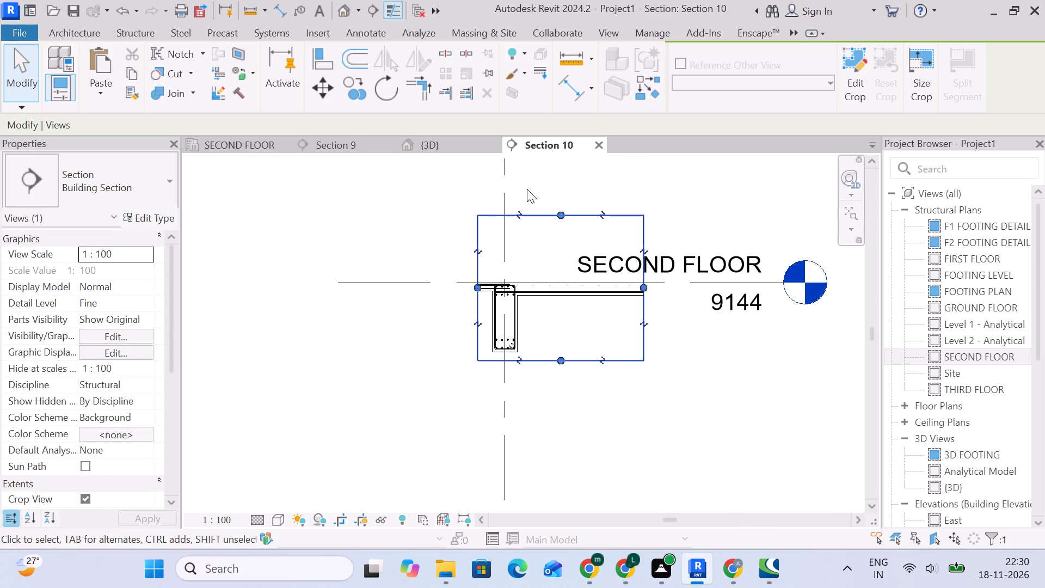
# In the second floor plan, shorten Section 10's extent on the main-slab side so it ends closer to the grid G beam.
pyautogui.click(440, 146)
pyautogui.click(214, 146)
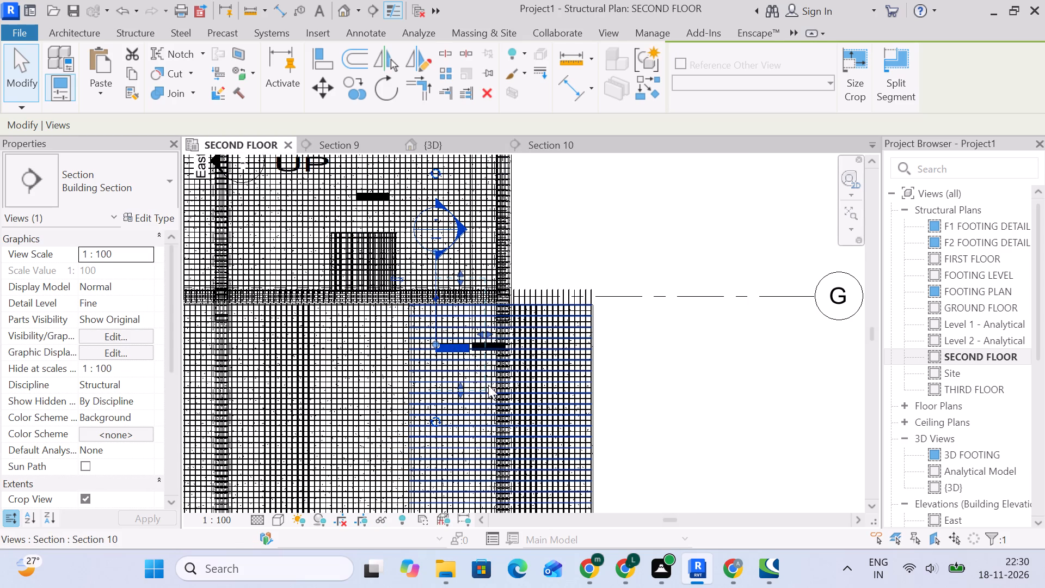
pyautogui.scroll(3, 467, 395)
pyautogui.moveTo(458, 383); pyautogui.dragTo(463, 348)
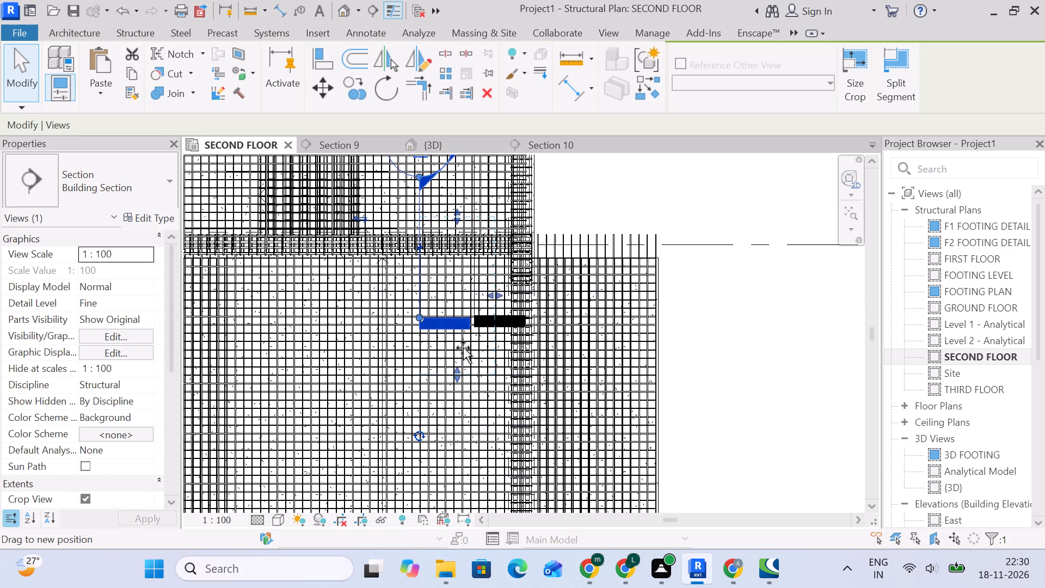
pyautogui.moveTo(463, 348); pyautogui.dragTo(463, 301)
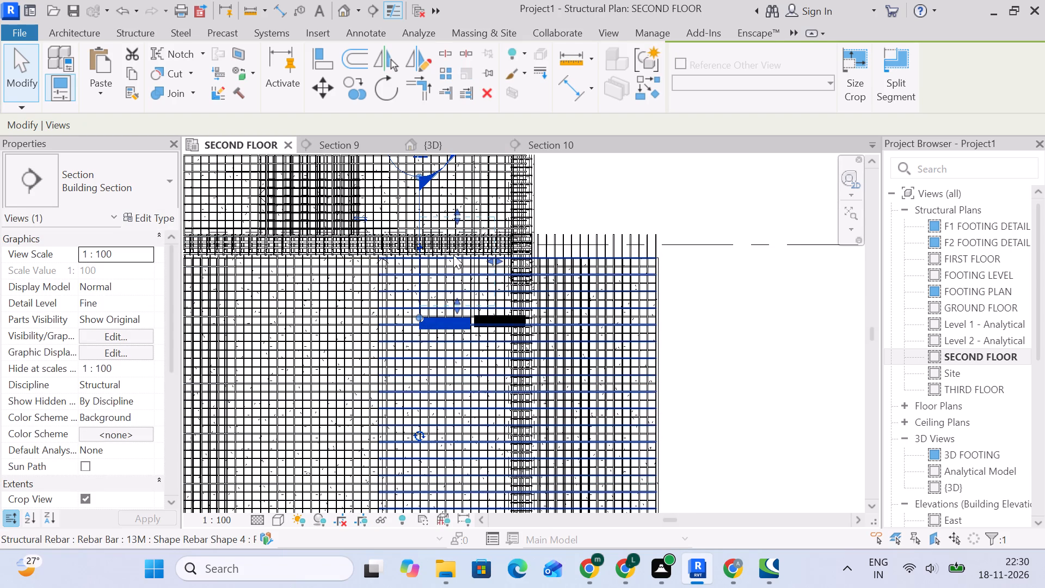
pyautogui.moveTo(453, 304); pyautogui.dragTo(453, 302)
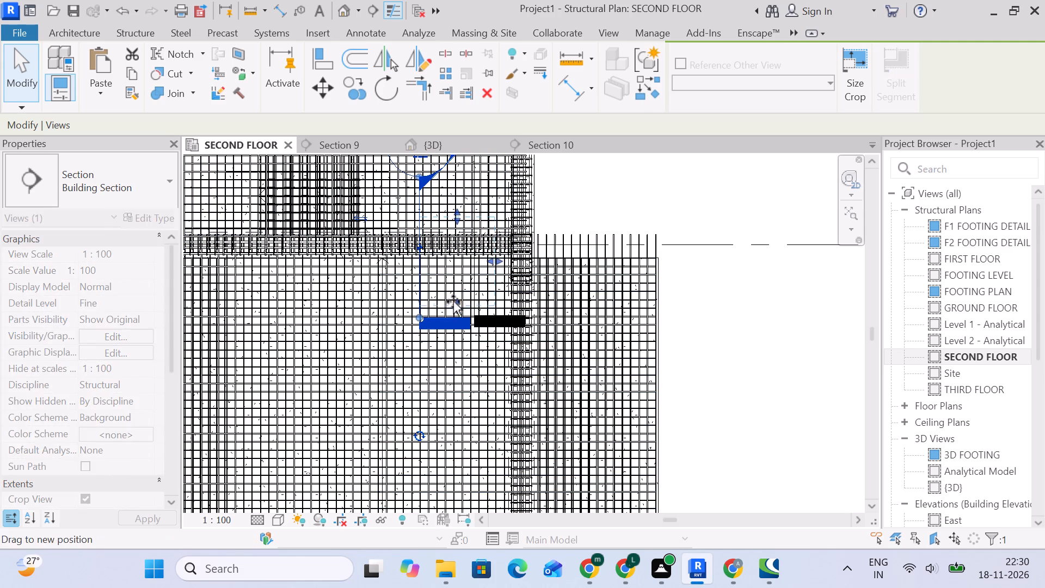
pyautogui.moveTo(453, 302); pyautogui.dragTo(462, 292)
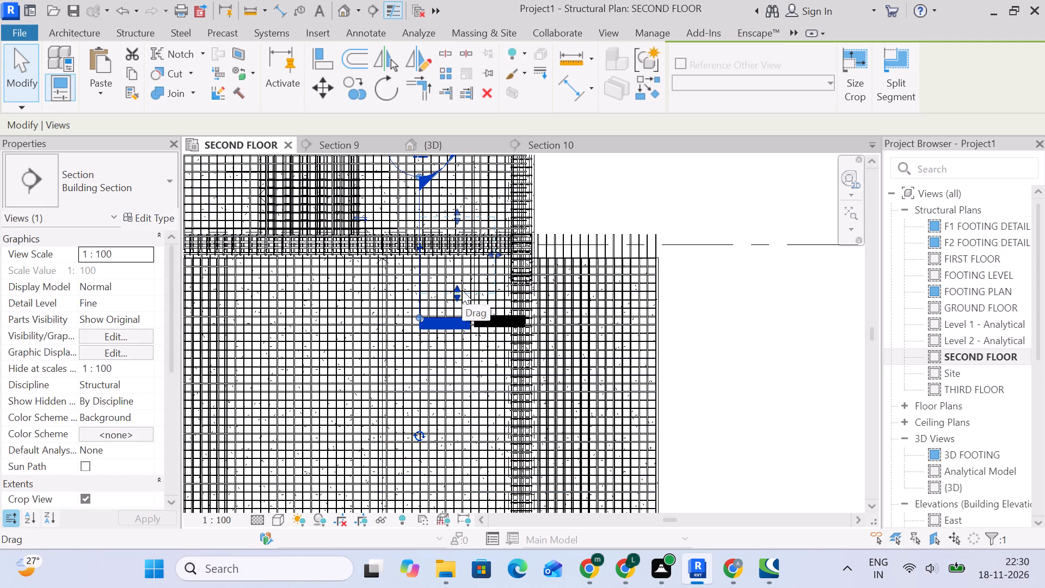
# Examine in Section 10 how the 13M slab bars and 36M beam bars meet at the top of the grid G beam.
pyautogui.click(328, 143)
pyautogui.click(546, 150)
pyautogui.scroll(5, 532, 298)
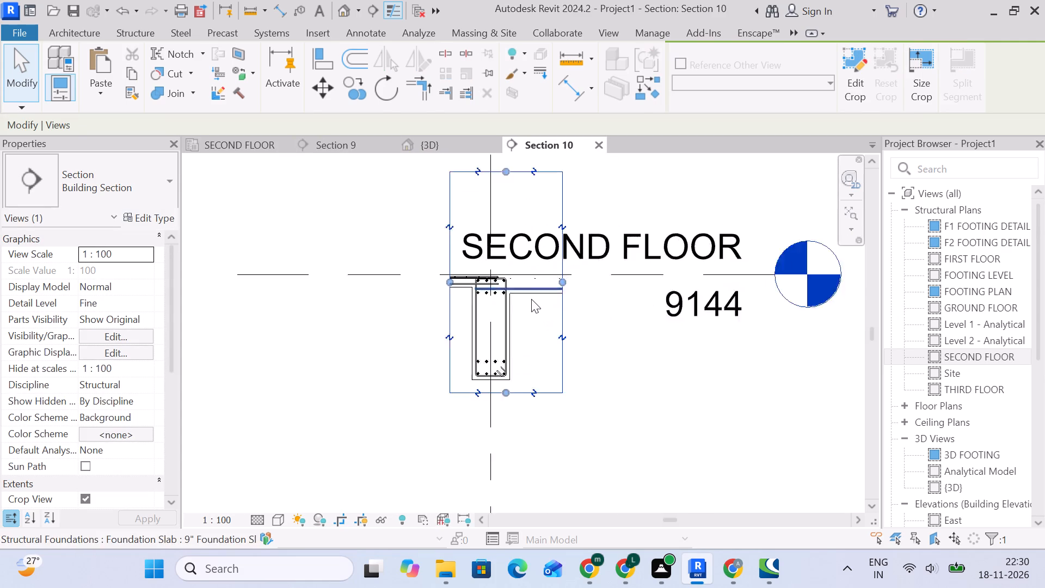
pyautogui.click(618, 401)
pyautogui.scroll(9, 477, 293)
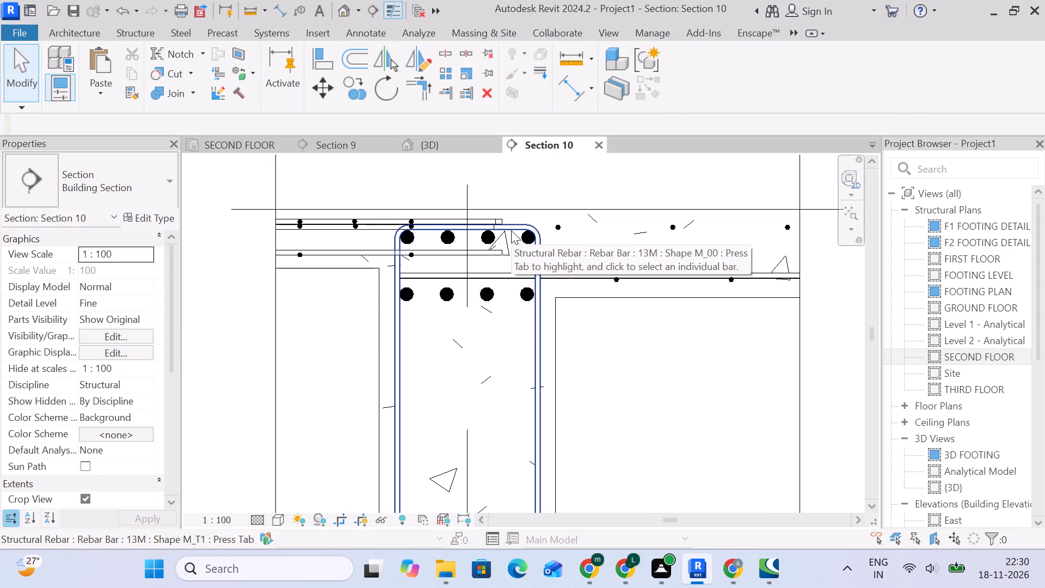
pyautogui.scroll(-4, 538, 311)
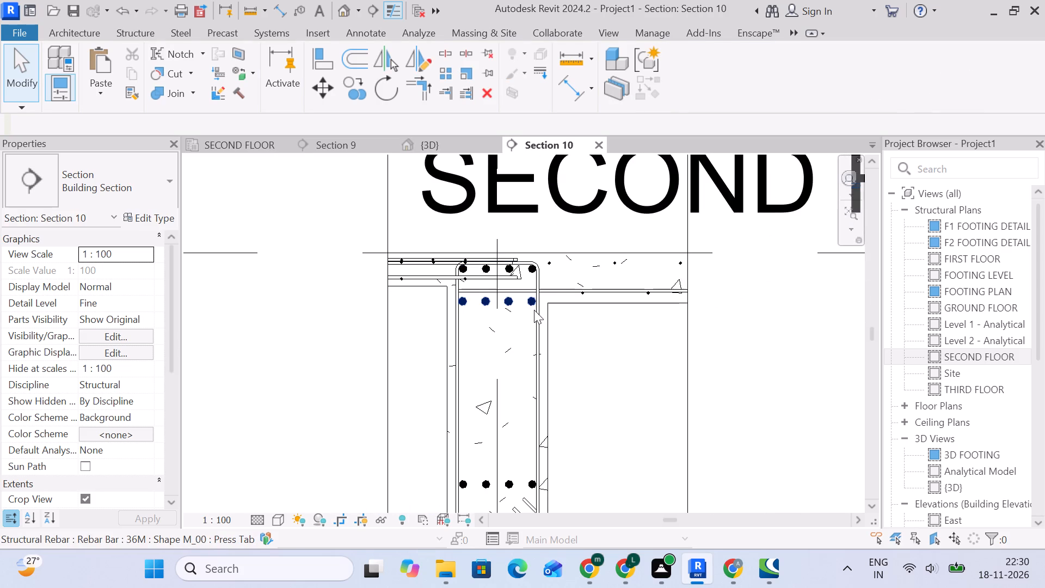
pyautogui.moveTo(534, 310); pyautogui.dragTo(444, 270, button='middle')
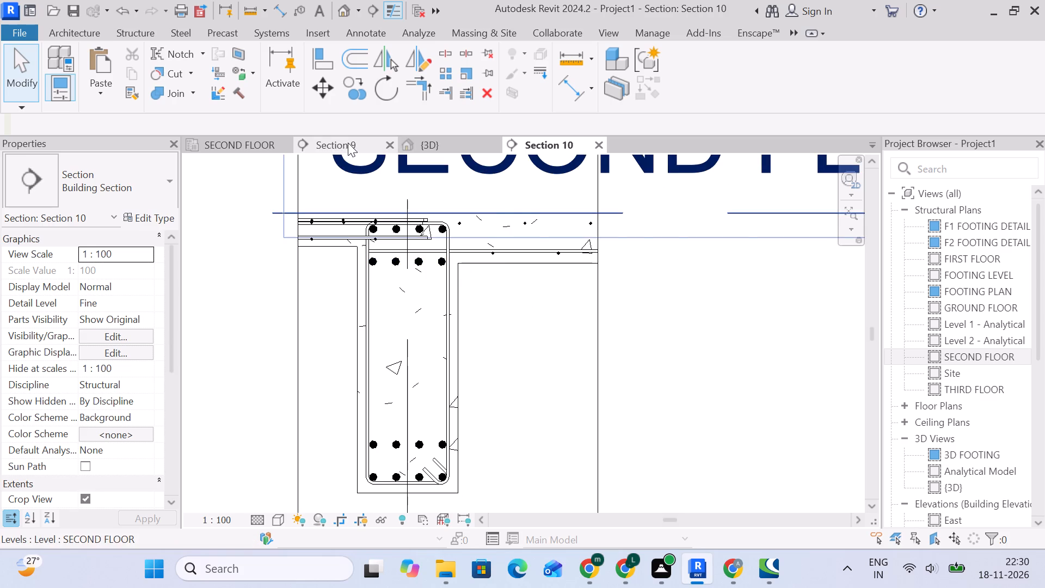
pyautogui.click(348, 143)
pyautogui.click(531, 150)
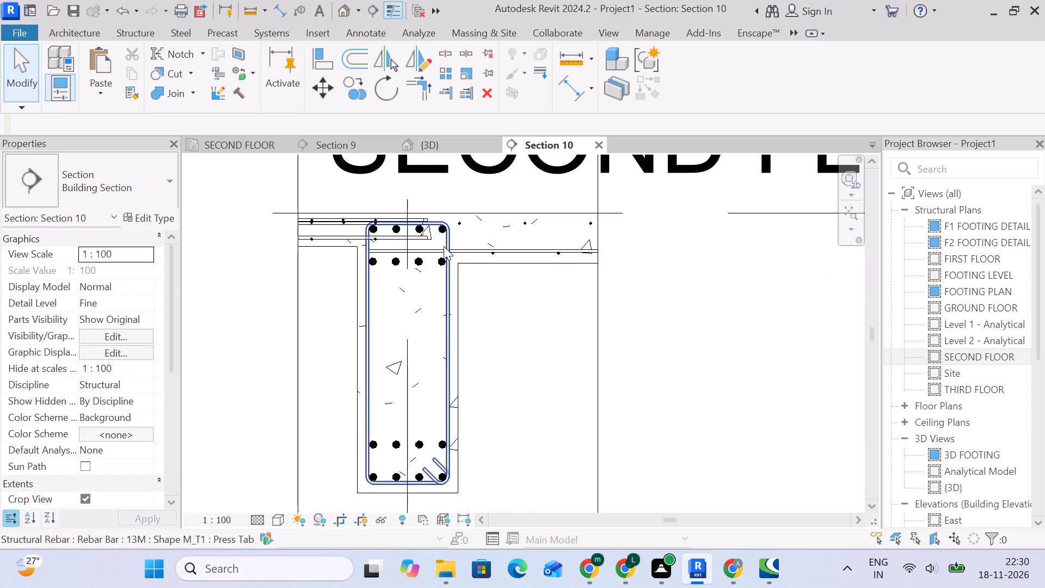
pyautogui.scroll(5, 421, 246)
# Extend the grid G beam's topmost 36M M_00 bars past the edge column to the slab extension's outer edge.
pyautogui.click(463, 217)
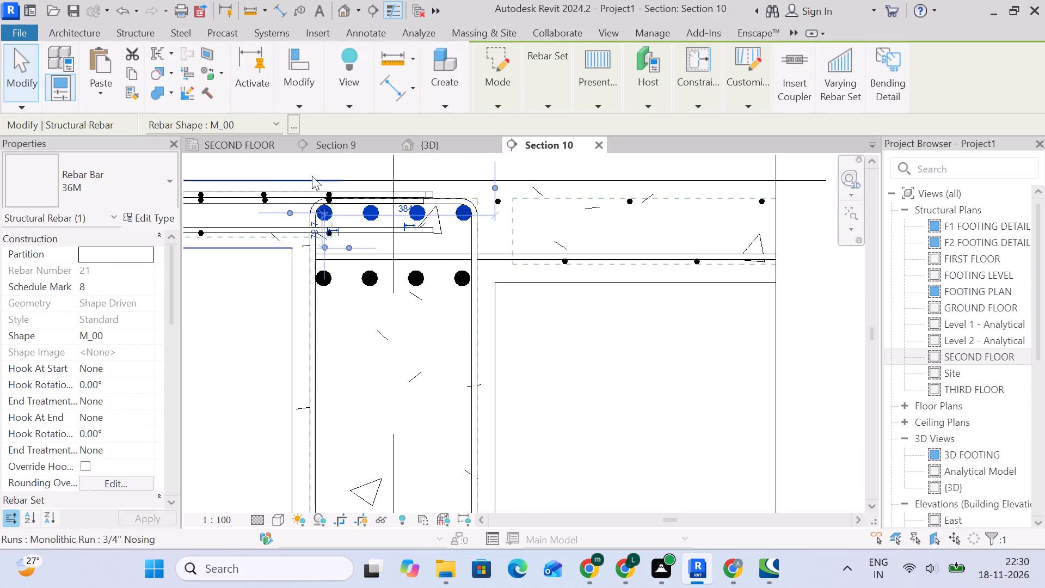
pyautogui.click(238, 148)
pyautogui.scroll(4, 540, 244)
pyautogui.moveTo(586, 258); pyautogui.dragTo(432, 234, button='middle')
pyautogui.scroll(3, 405, 223)
pyautogui.moveTo(360, 199); pyautogui.dragTo(668, 207)
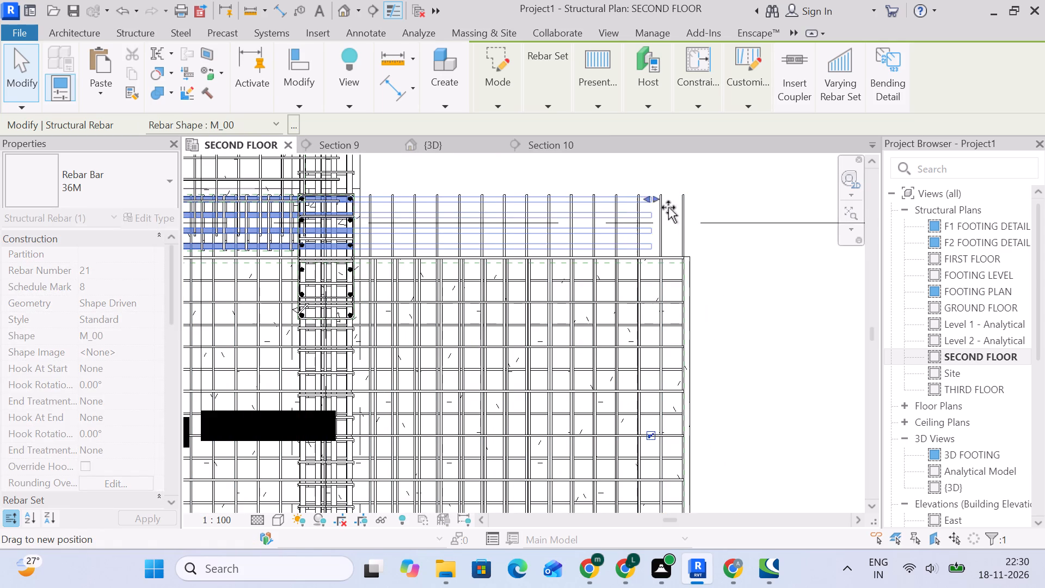
pyautogui.moveTo(668, 207); pyautogui.dragTo(686, 206)
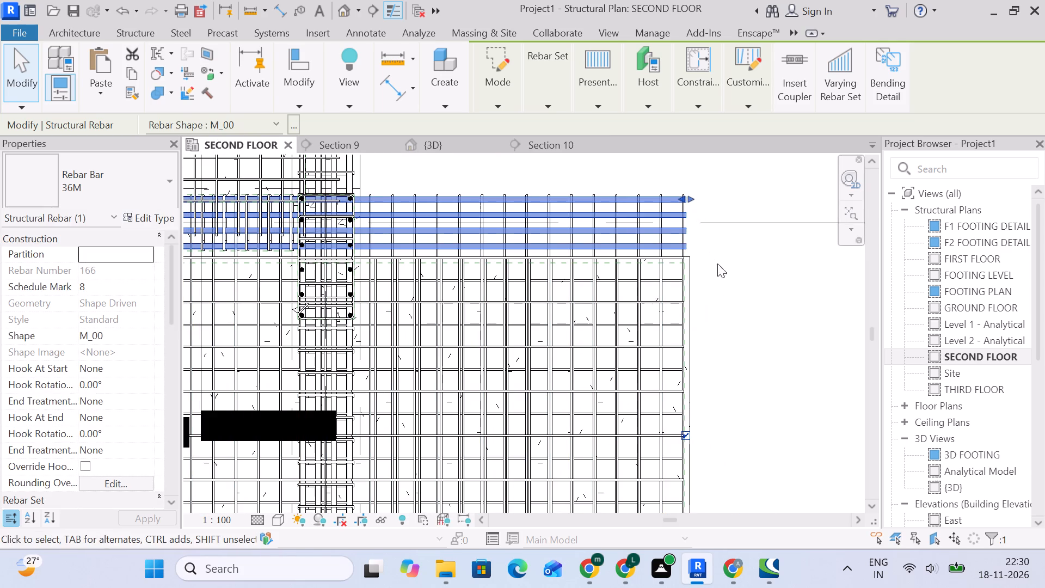
pyautogui.click(712, 187)
# Extend the 18" X50" grid G beam past the edge column to near the slab extension's outer edge.
pyautogui.scroll(4, 260, 223)
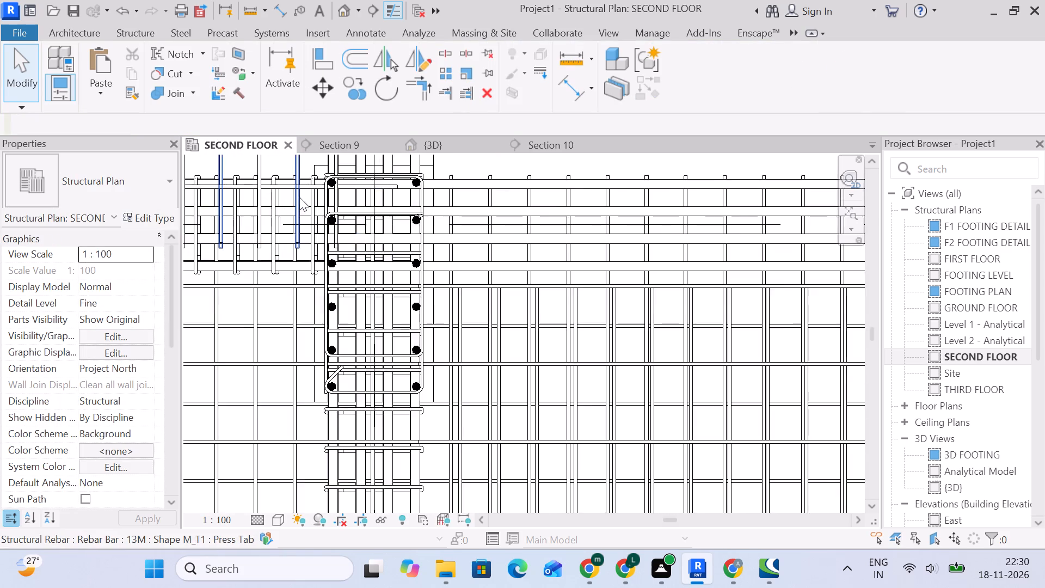
pyautogui.scroll(4, 299, 197)
pyautogui.scroll(-4, 449, 229)
pyautogui.click(539, 152)
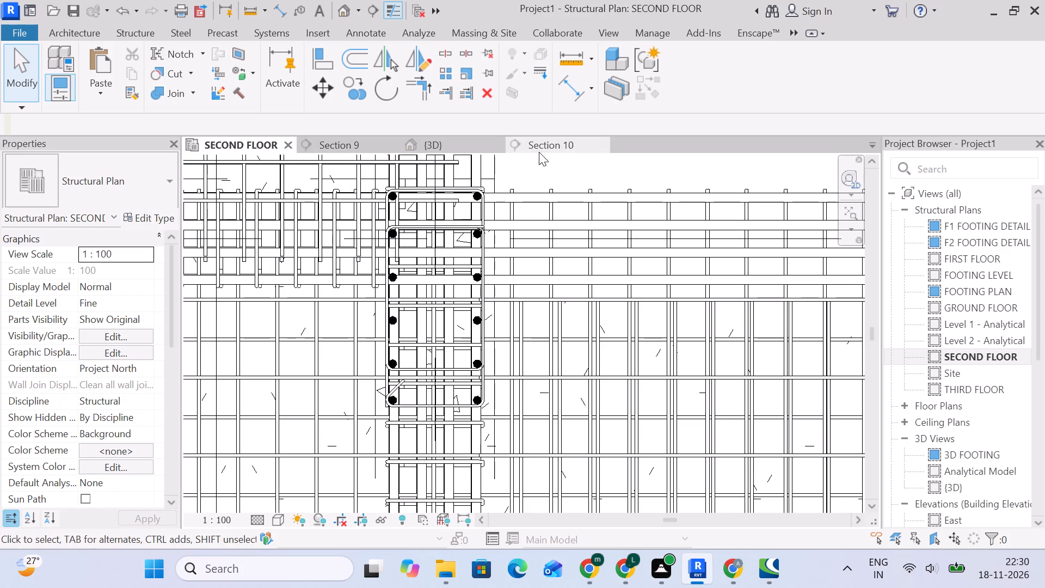
pyautogui.click(500, 370)
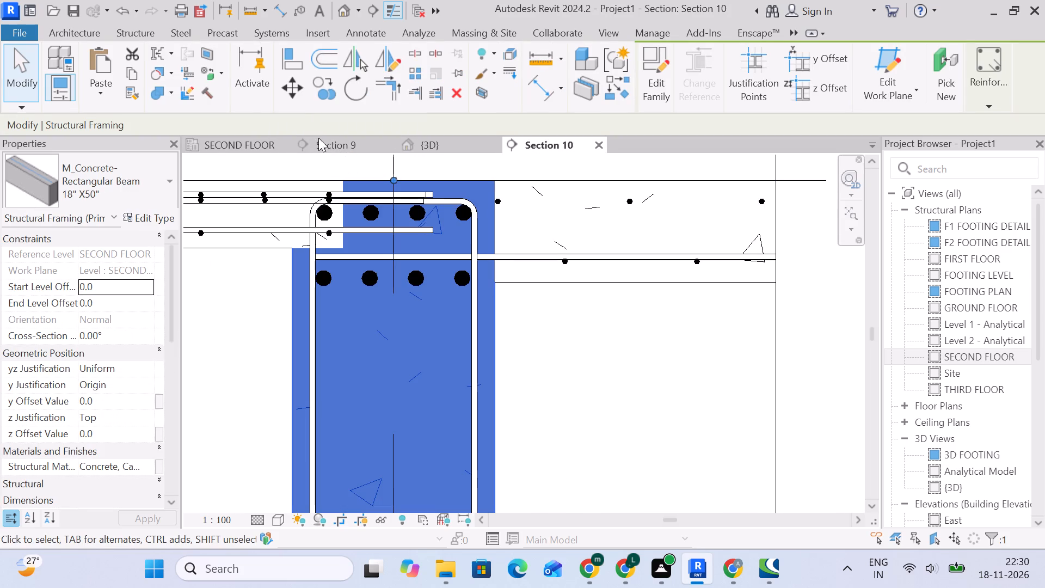
pyautogui.click(253, 144)
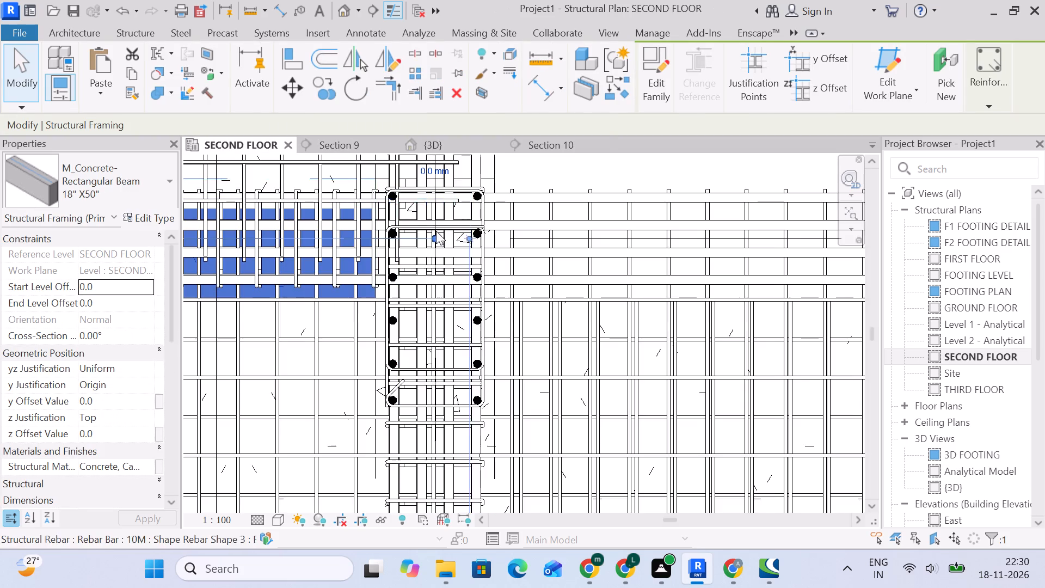
pyautogui.scroll(-4, 437, 232)
pyautogui.moveTo(539, 292); pyautogui.dragTo(329, 268, button='middle')
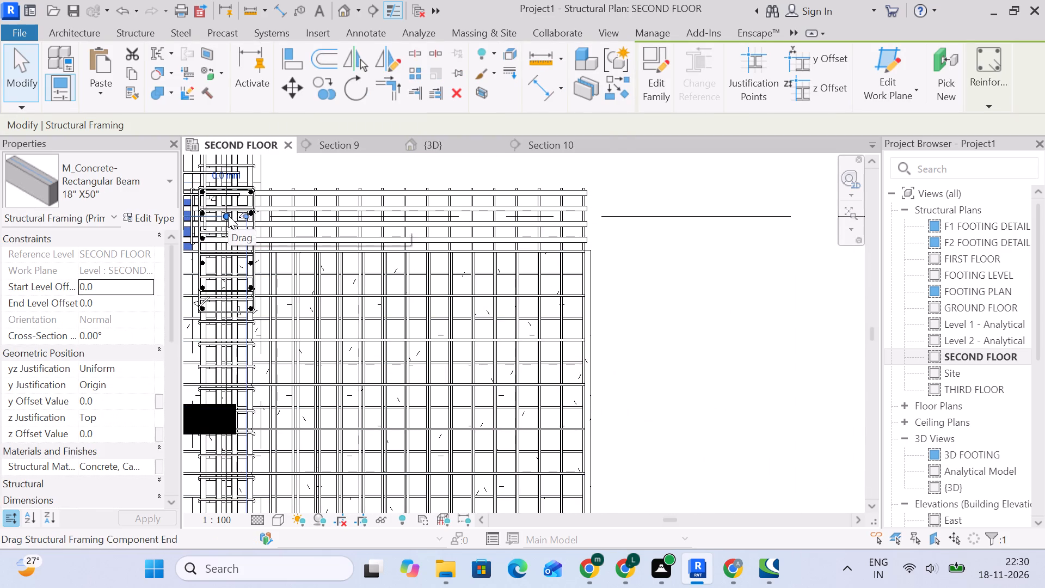
pyautogui.moveTo(228, 215); pyautogui.dragTo(583, 231)
pyautogui.scroll(8, 588, 223)
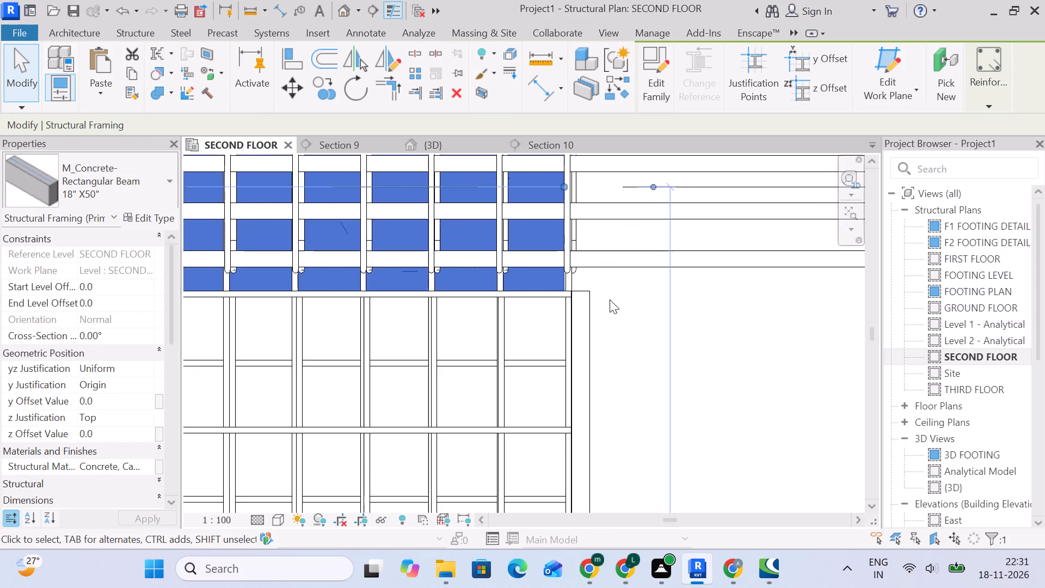
pyautogui.scroll(-3, 615, 311)
pyautogui.moveTo(604, 313); pyautogui.dragTo(483, 341, button='middle')
pyautogui.click(494, 186)
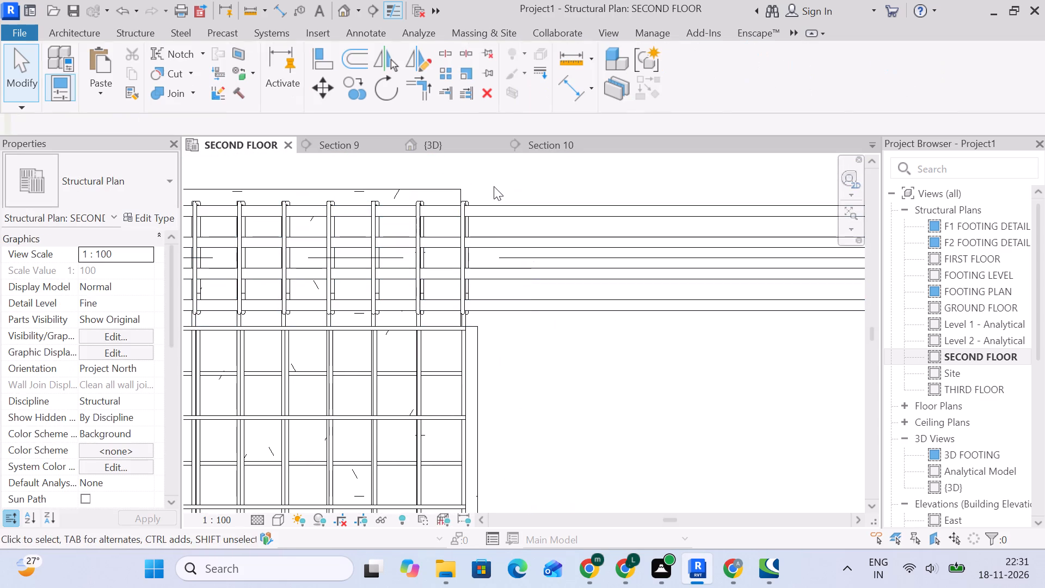
# Align the end of the 18" X50" grid G beam with the slab extension's outer edge.
pyautogui.click(323, 48)
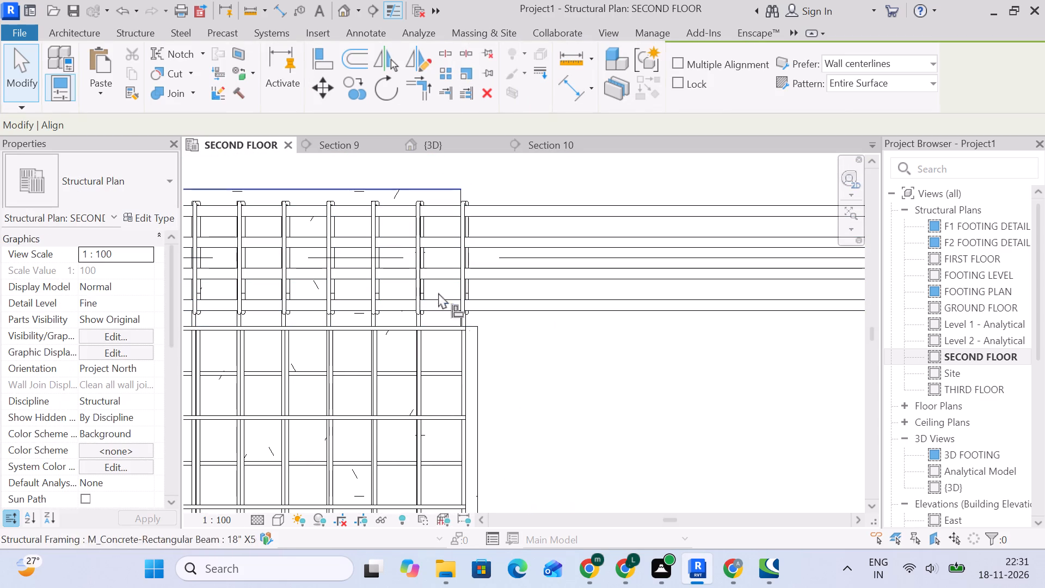
pyautogui.click(478, 337)
pyautogui.click(462, 192)
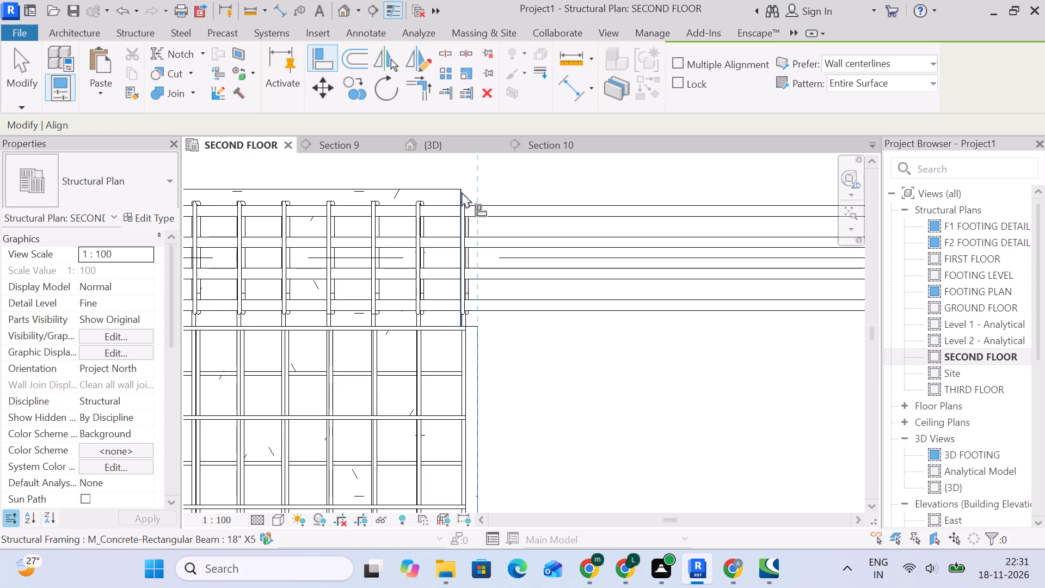
pyautogui.moveTo(33, 68); pyautogui.dragTo(33, 73)
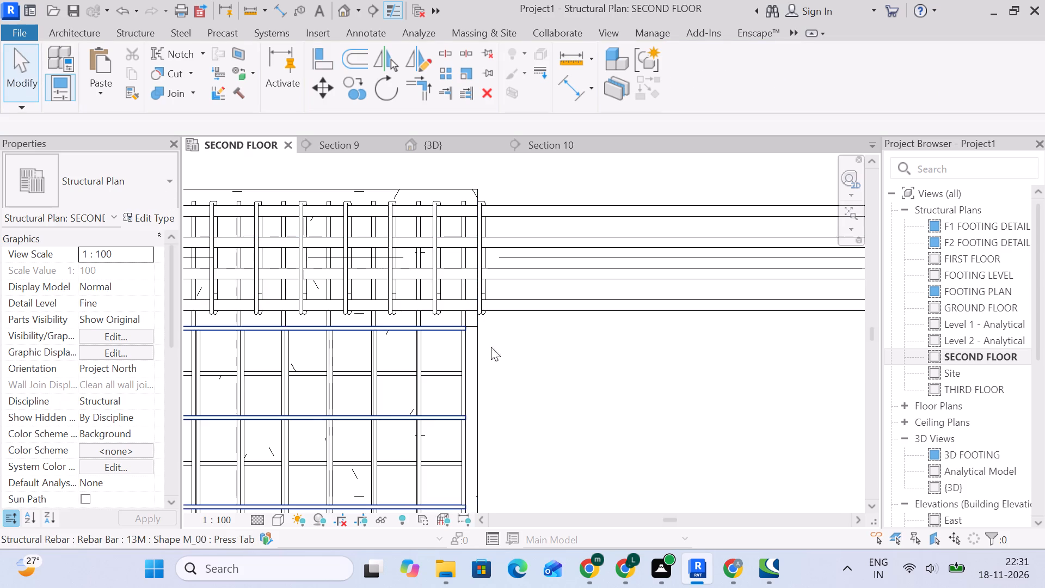
# Pull the grid G beam's 13M M_T1 stirrup set back to the cover line inside the slab extension's outer edge.
pyautogui.scroll(4, 489, 328)
pyautogui.click(482, 311)
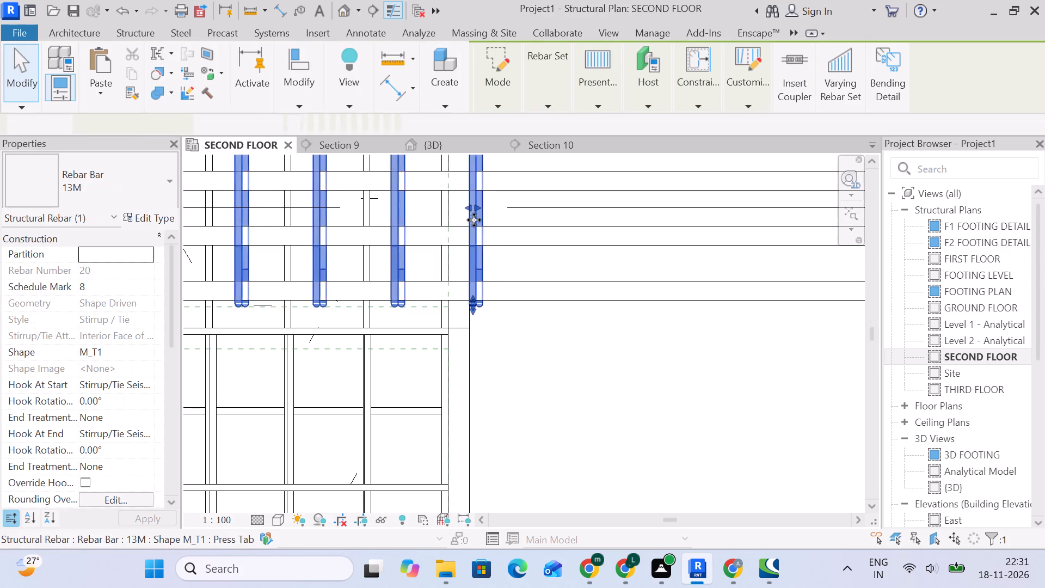
pyautogui.moveTo(471, 212); pyautogui.dragTo(439, 207)
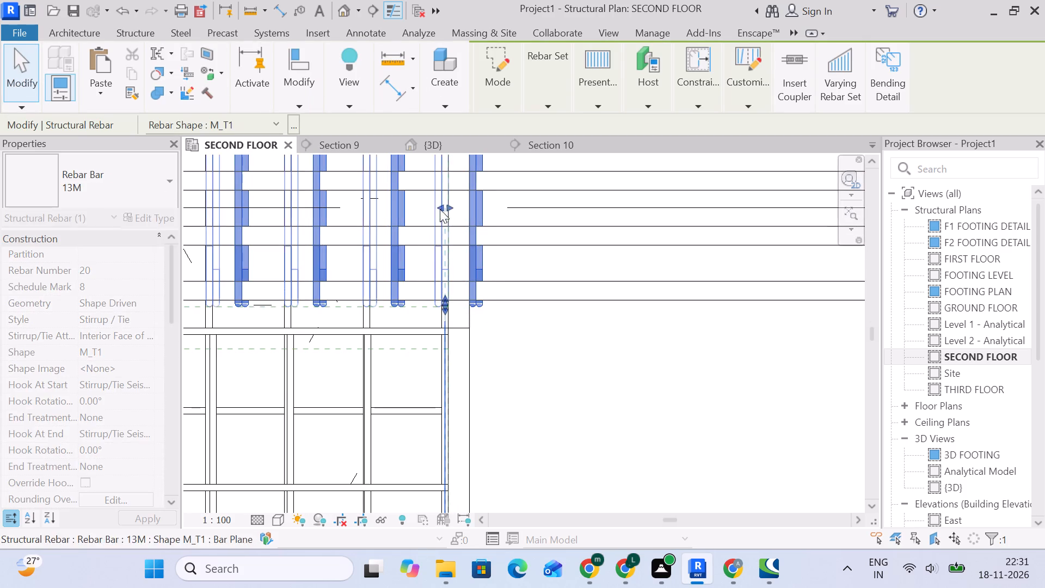
pyautogui.click(549, 362)
# Shorten the grid G beam's topmost 36M M_00 bars to end at the cover line inside the beam's outer end.
pyautogui.click(558, 301)
pyautogui.scroll(-5, 567, 307)
pyautogui.moveTo(598, 360); pyautogui.dragTo(587, 360, button='middle')
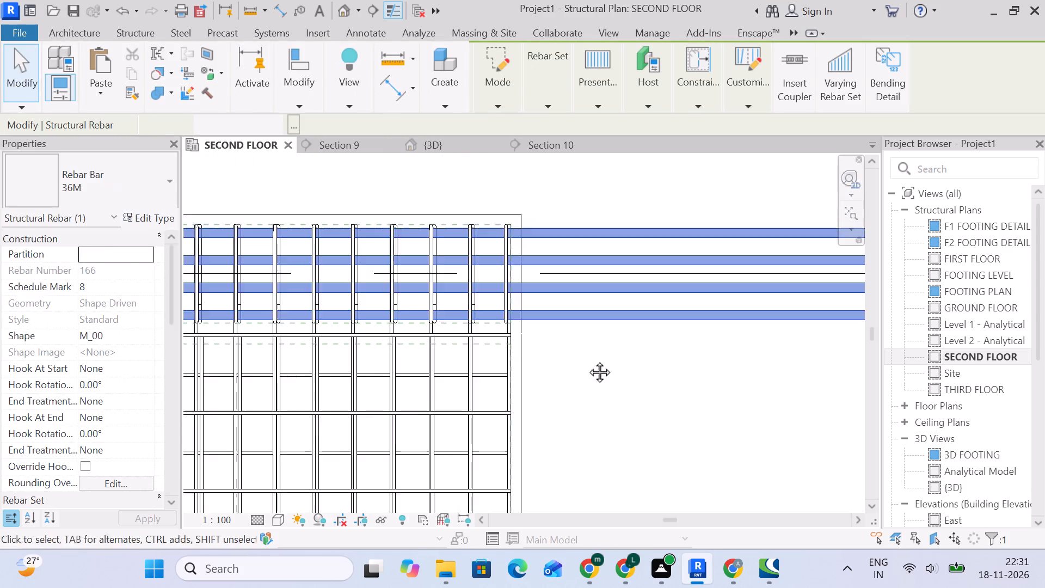
pyautogui.moveTo(587, 360); pyautogui.dragTo(434, 347, button='middle')
pyautogui.scroll(-6, 431, 346)
pyautogui.moveTo(705, 304); pyautogui.dragTo(657, 304)
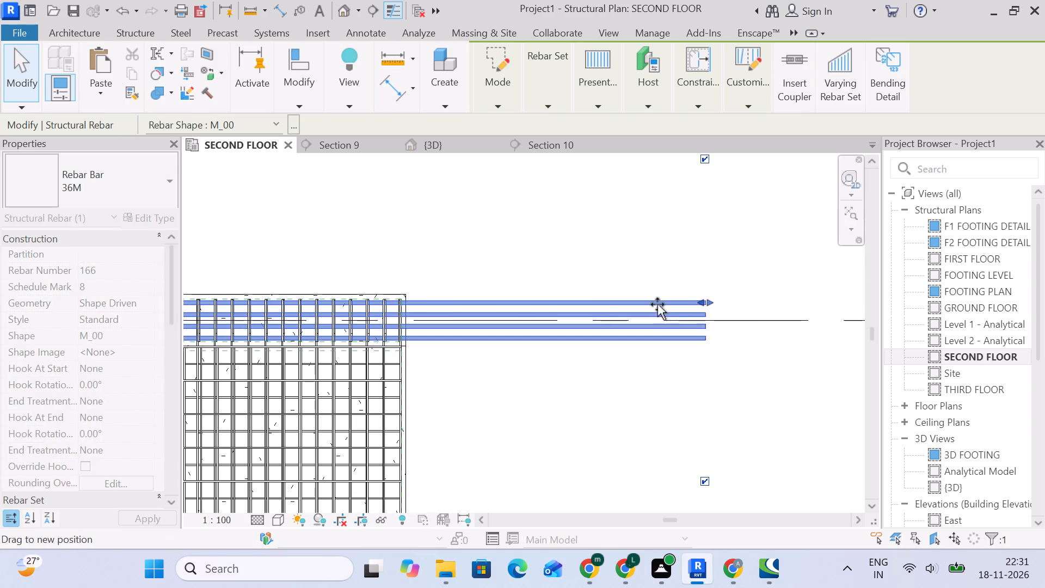
pyautogui.moveTo(657, 304); pyautogui.dragTo(412, 304)
pyautogui.scroll(13, 399, 307)
pyautogui.moveTo(537, 301); pyautogui.dragTo(590, 220, button='middle')
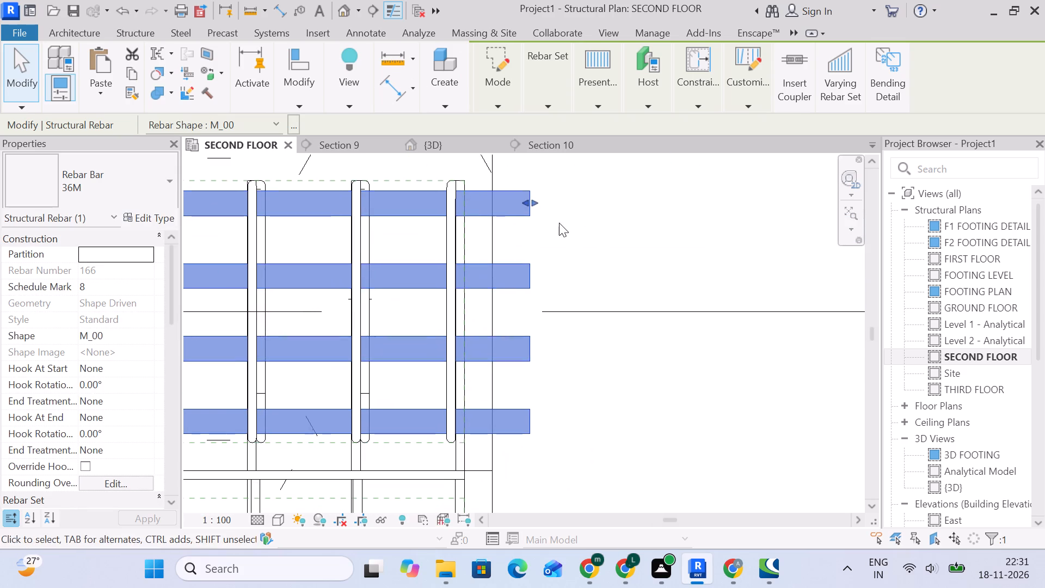
pyautogui.moveTo(532, 204); pyautogui.dragTo(459, 206)
pyautogui.click(600, 235)
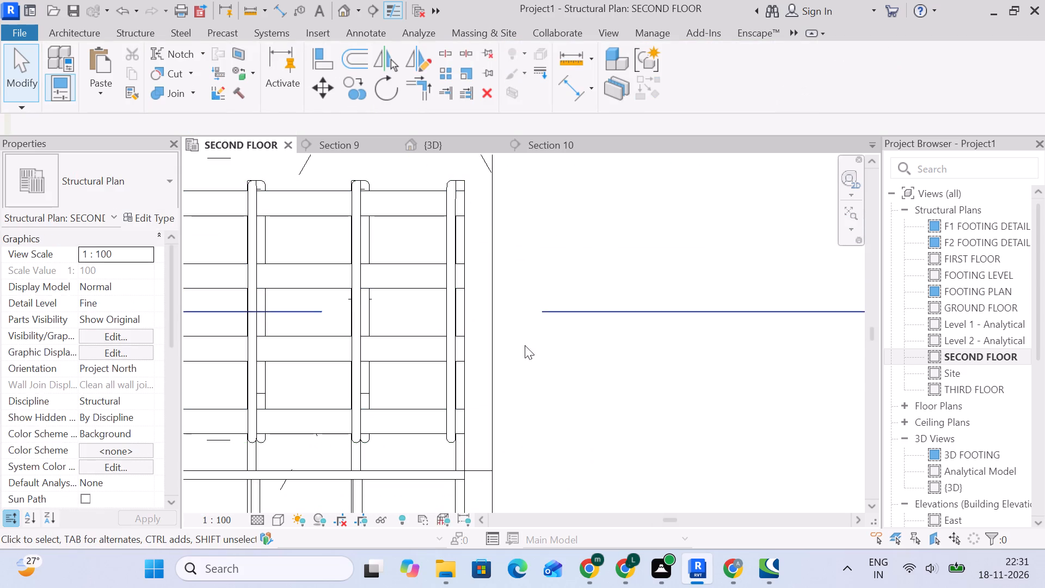
# Extend the grid G beam's second top layer of 36M M_00 bars past the edge column to the cover line at the beam's outer end.
pyautogui.scroll(-11, 562, 352)
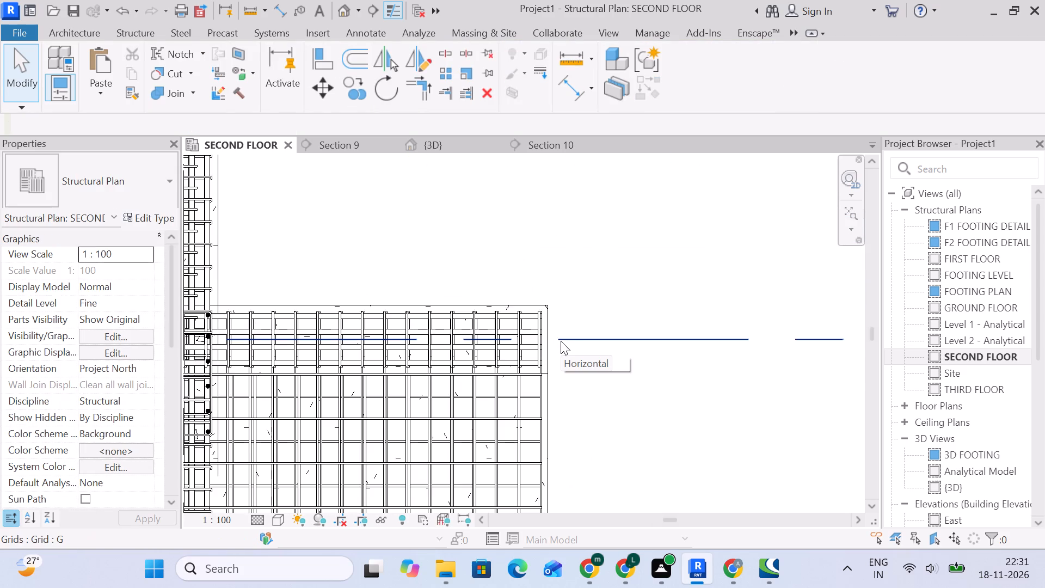
pyautogui.scroll(-5, 480, 378)
pyautogui.moveTo(582, 390); pyautogui.dragTo(676, 285, button='middle')
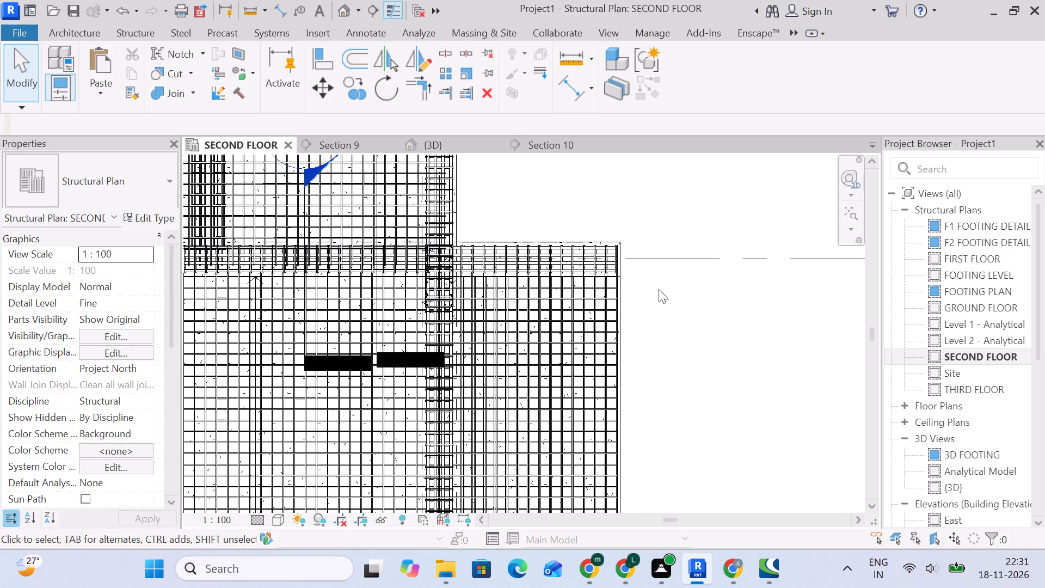
pyautogui.click(548, 143)
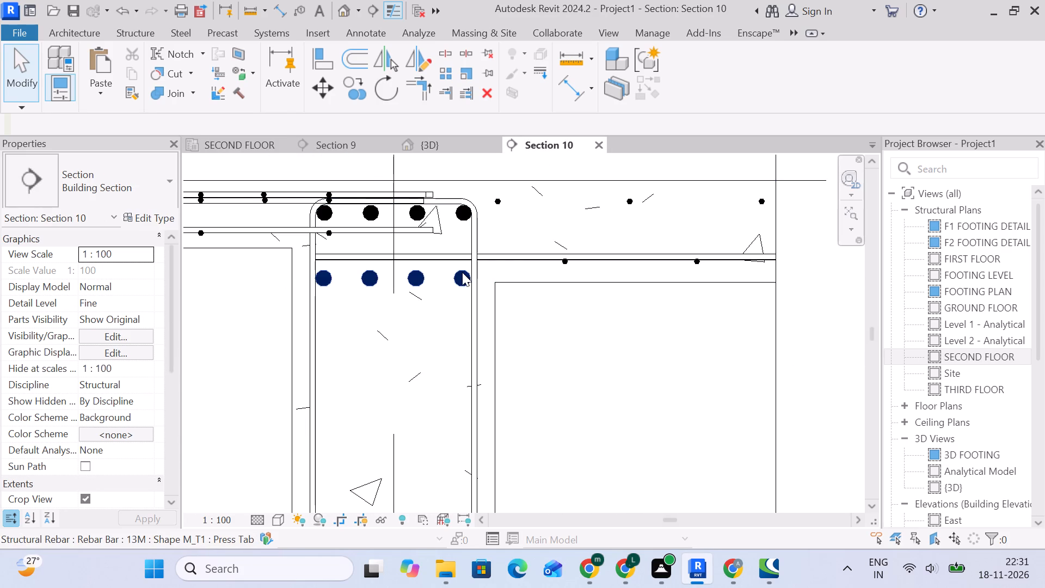
pyautogui.click(462, 272)
pyautogui.click(274, 142)
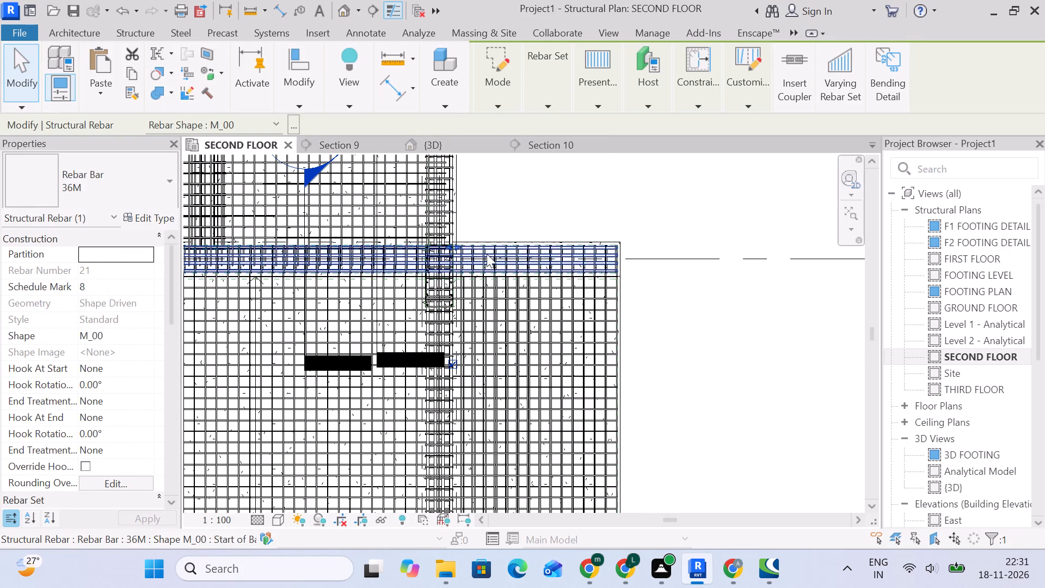
pyautogui.moveTo(457, 243); pyautogui.dragTo(603, 248)
pyautogui.scroll(12, 615, 255)
pyautogui.moveTo(541, 220); pyautogui.dragTo(611, 222)
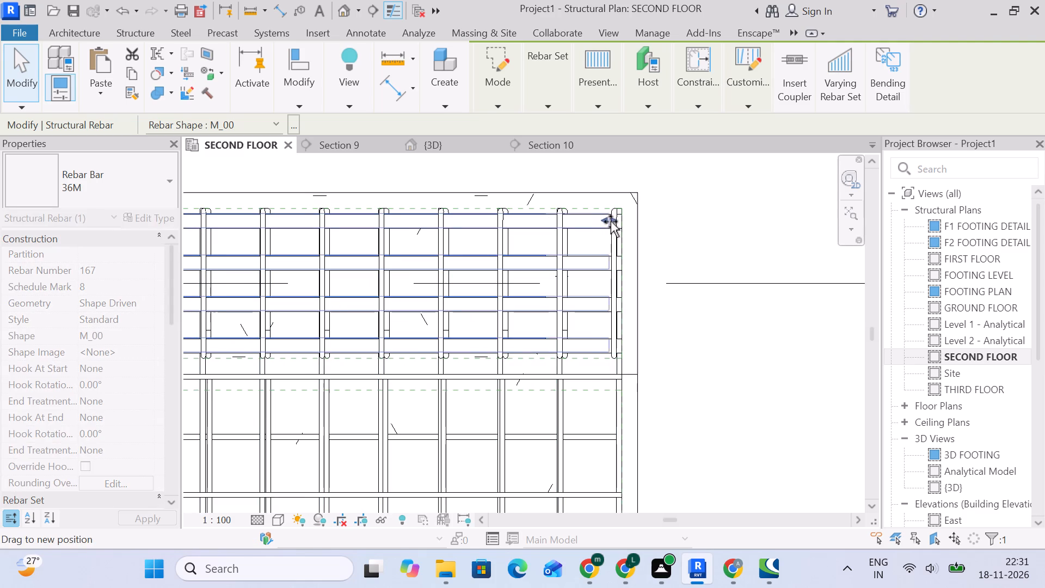
pyautogui.moveTo(611, 222); pyautogui.dragTo(623, 223)
pyautogui.scroll(-11, 646, 265)
pyautogui.moveTo(698, 356); pyautogui.dragTo(670, 282, button='middle')
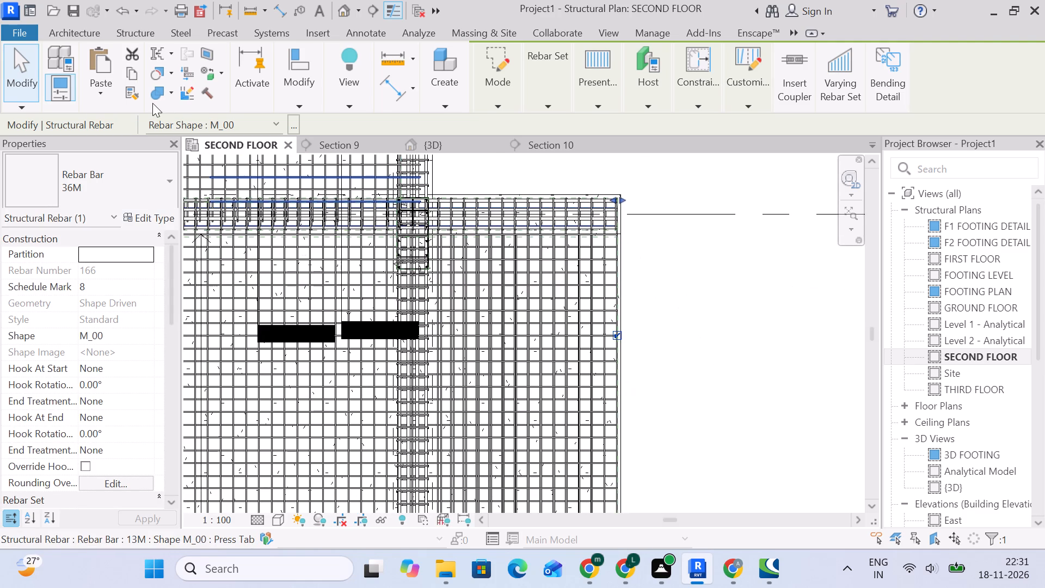
# Extend the upper layer of the grid G beam's bottom 36M M_00 bars across the slab extension to the beam's end cover.
pyautogui.click(567, 146)
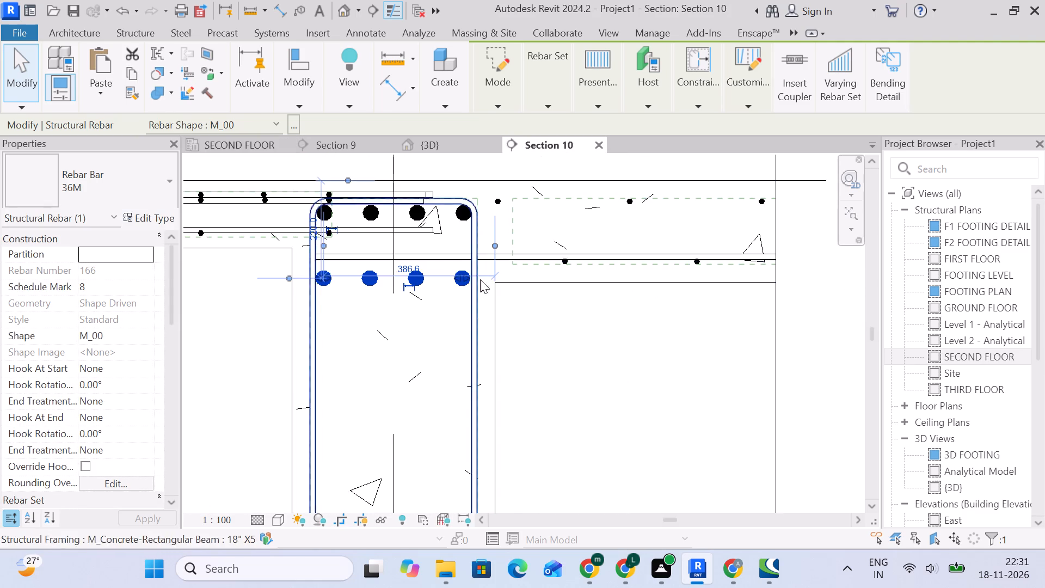
pyautogui.scroll(-5, 541, 349)
pyautogui.moveTo(618, 376); pyautogui.dragTo(543, 216, button='middle')
pyautogui.click(726, 375)
pyautogui.scroll(4, 415, 341)
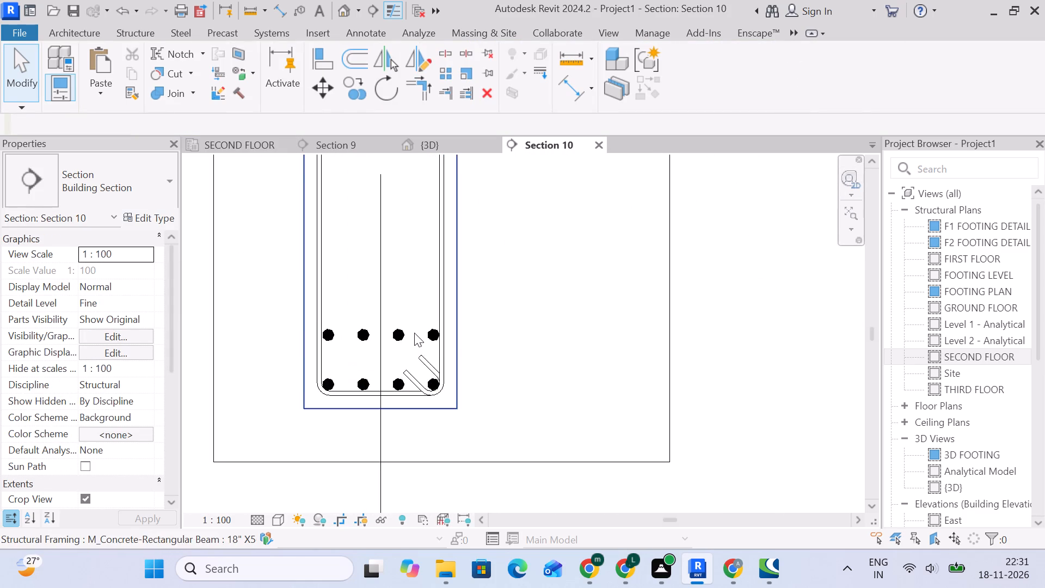
pyautogui.click(402, 332)
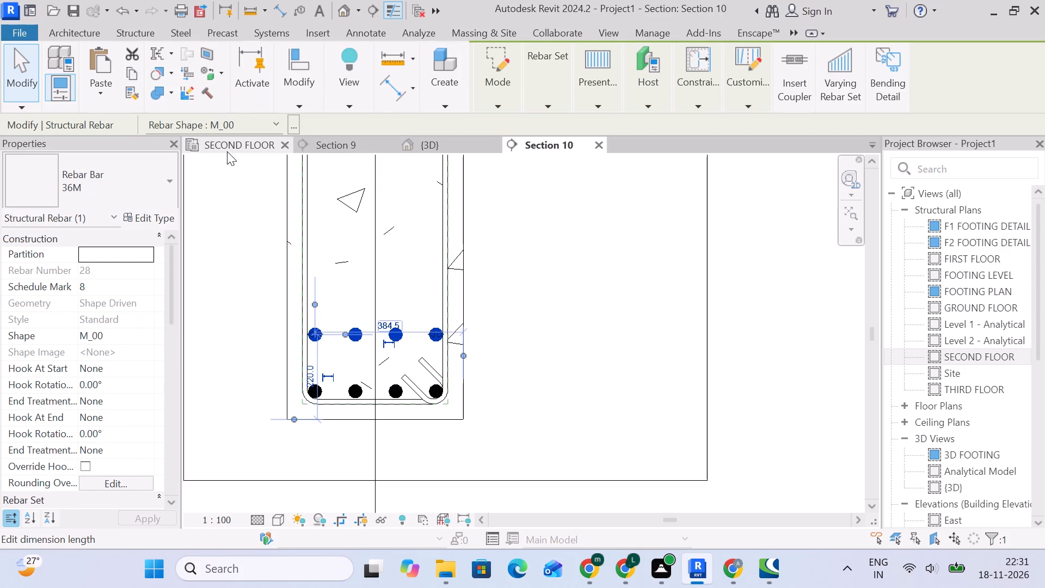
pyautogui.click(227, 150)
pyautogui.moveTo(433, 201); pyautogui.dragTo(478, 200)
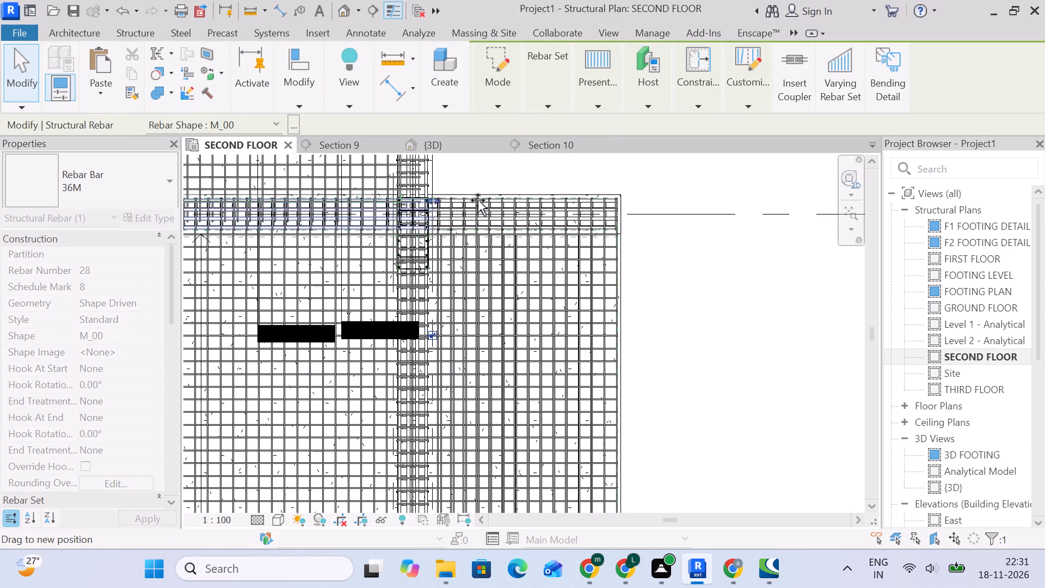
pyautogui.moveTo(478, 200); pyautogui.dragTo(608, 199)
pyautogui.scroll(12, 613, 203)
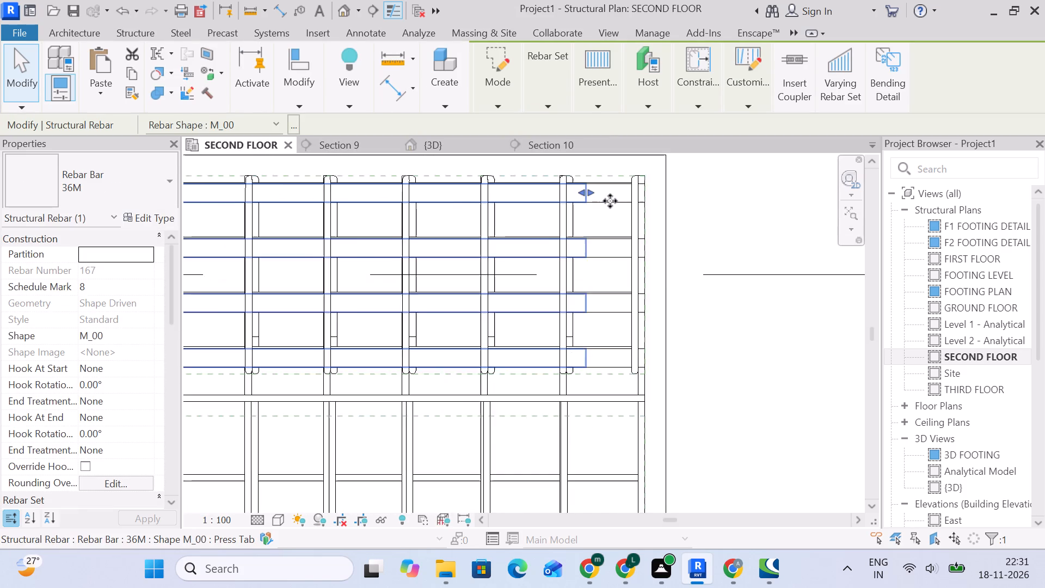
pyautogui.scroll(6, 610, 201)
pyautogui.moveTo(559, 183); pyautogui.dragTo(680, 182)
pyautogui.scroll(-12, 680, 189)
pyautogui.scroll(-5, 701, 302)
pyautogui.moveTo(696, 301); pyautogui.dragTo(611, 253, button='middle')
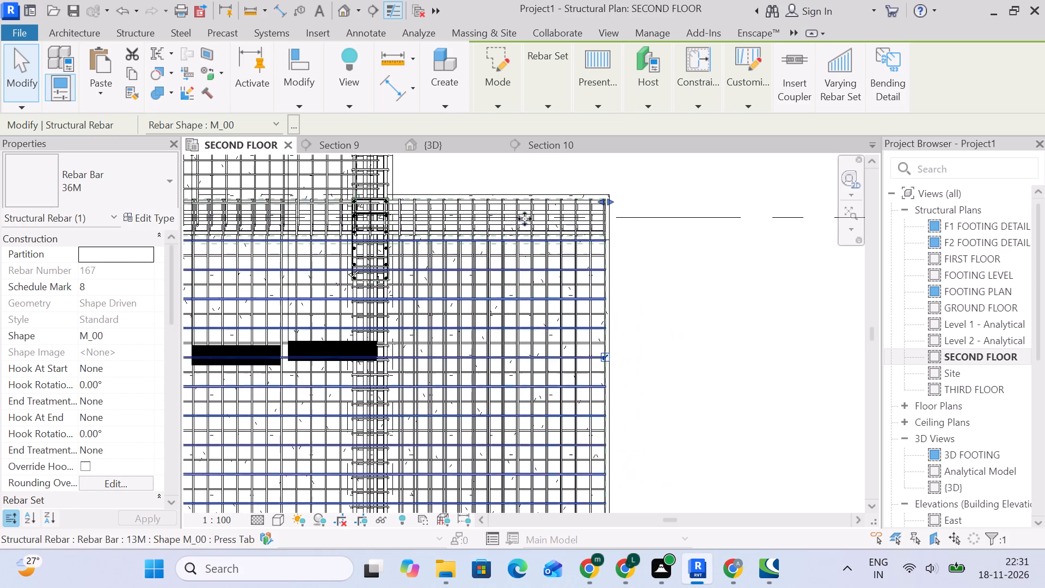
# Extend the grid G beam's lowest 36M M_00 bars past the edge column to the cover line at the beam's outer end.
pyautogui.click(572, 144)
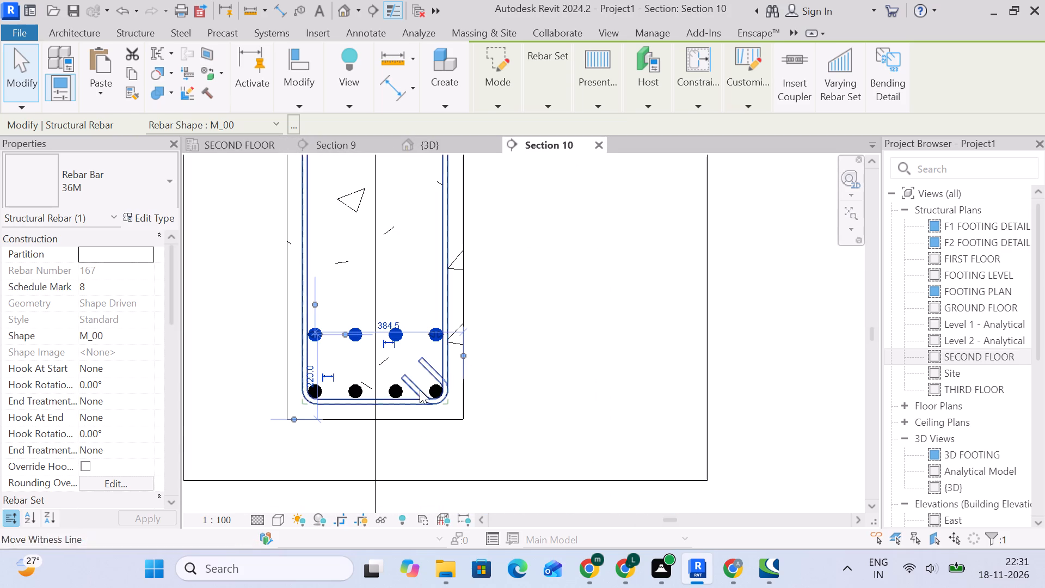
pyautogui.click(385, 392)
pyautogui.click(255, 145)
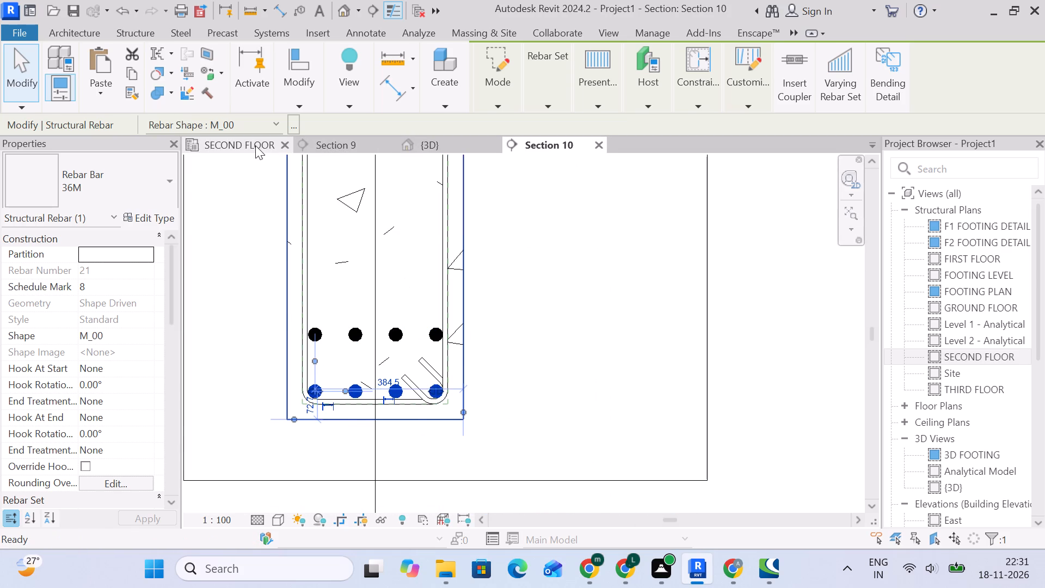
pyautogui.scroll(4, 386, 215)
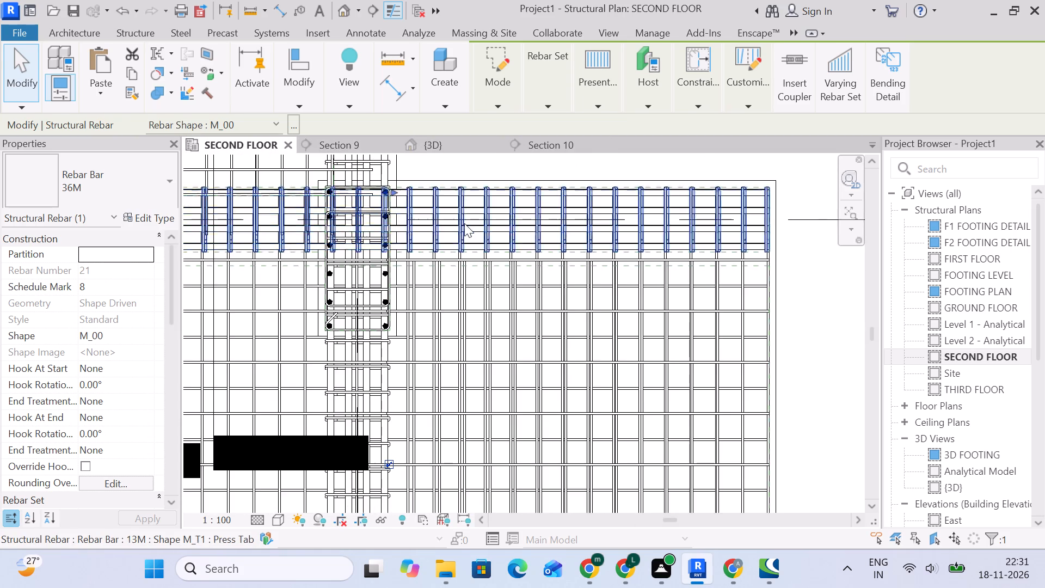
pyautogui.moveTo(459, 226); pyautogui.dragTo(404, 246, button='middle')
pyautogui.moveTo(338, 211); pyautogui.dragTo(594, 208)
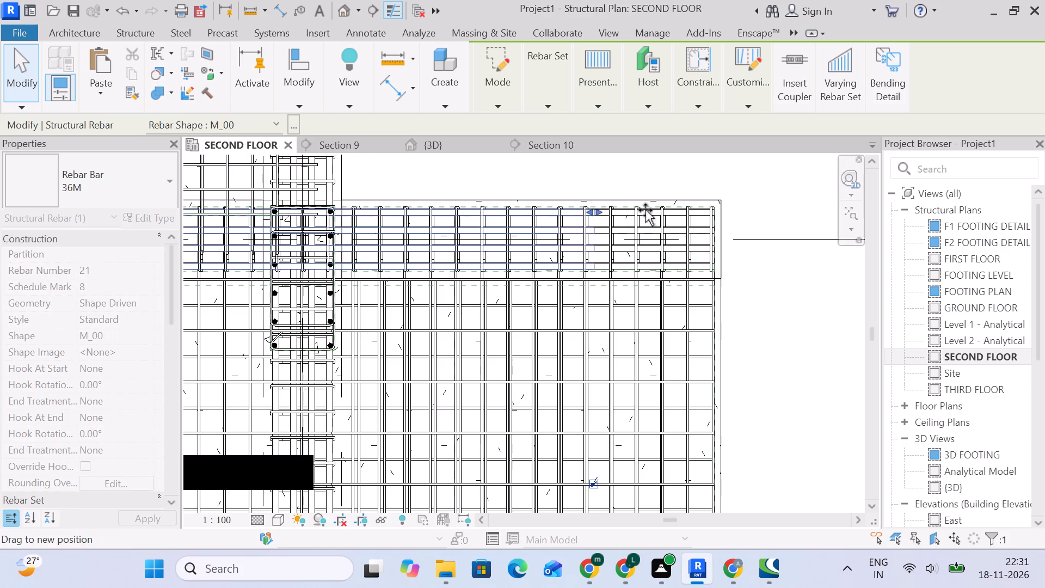
pyautogui.moveTo(668, 210); pyautogui.dragTo(518, 217, button='middle')
pyautogui.scroll(4, 518, 217)
pyautogui.scroll(2, 425, 217)
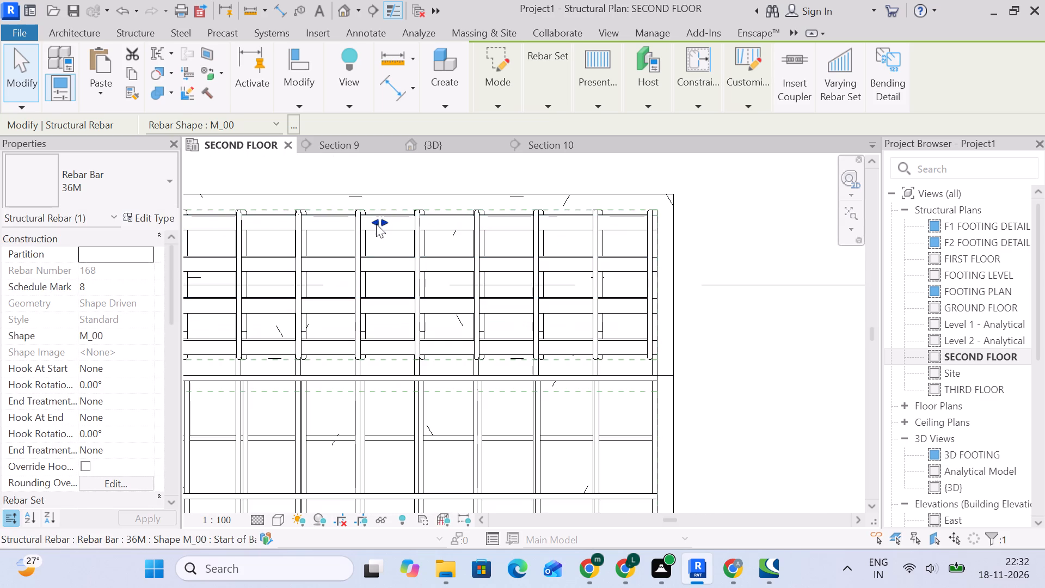
pyautogui.moveTo(377, 223); pyautogui.dragTo(629, 221)
pyautogui.scroll(10, 647, 229)
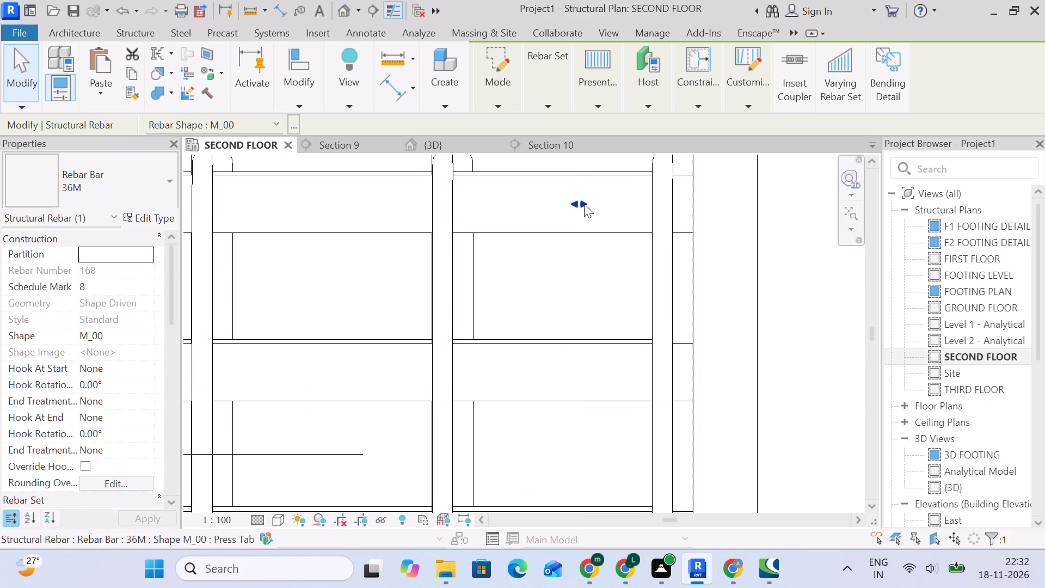
pyautogui.moveTo(579, 204); pyautogui.dragTo(683, 203)
pyautogui.scroll(-13, 703, 234)
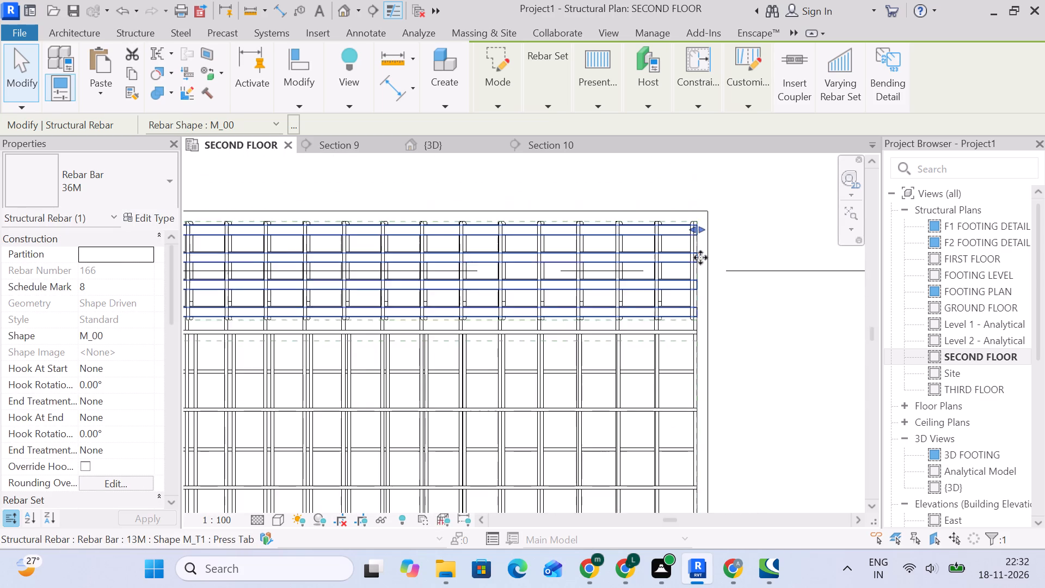
pyautogui.scroll(-5, 745, 304)
pyautogui.moveTo(741, 307); pyautogui.dragTo(670, 256, button='middle')
pyautogui.click(726, 282)
# Check the grid G beam's 36M bar layers and stirrups in Section 10, and return to the second floor plan.
pyautogui.scroll(-5, 722, 285)
pyautogui.moveTo(716, 284); pyautogui.dragTo(717, 233, button='middle')
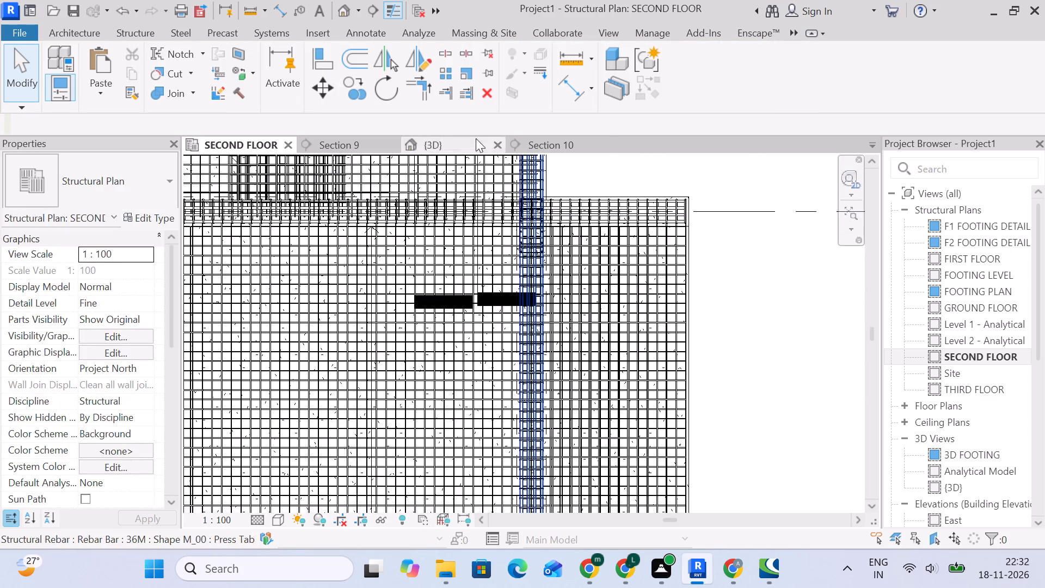
pyautogui.click(542, 149)
pyautogui.scroll(-5, 505, 287)
pyautogui.scroll(3, 461, 351)
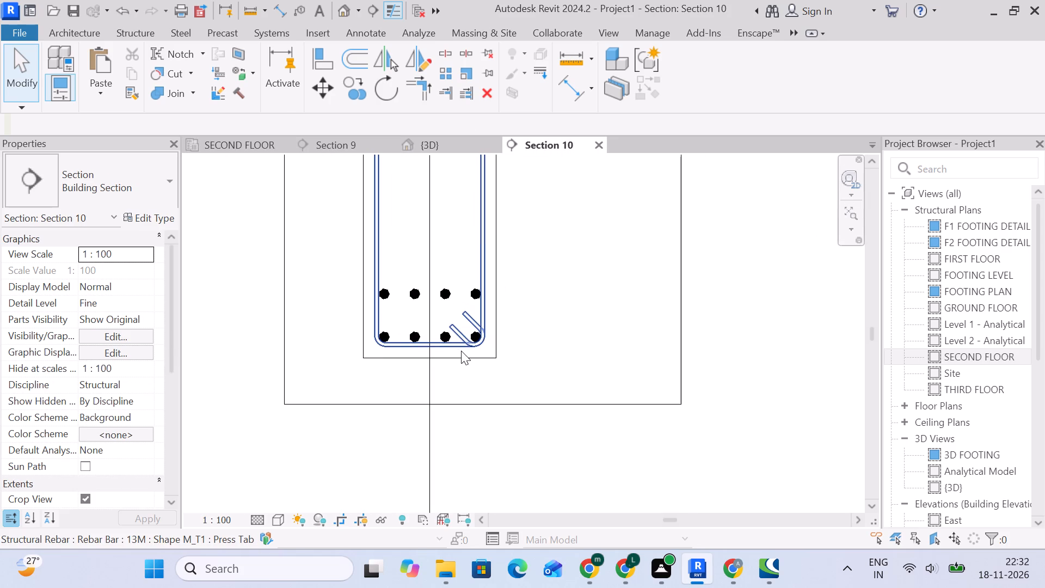
pyautogui.scroll(-9, 401, 296)
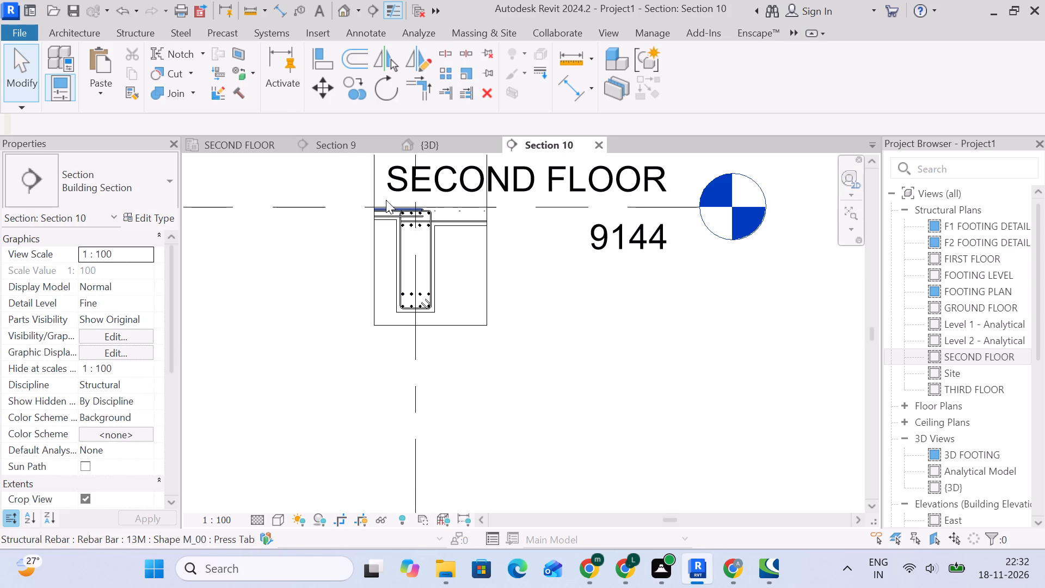
pyautogui.click(444, 143)
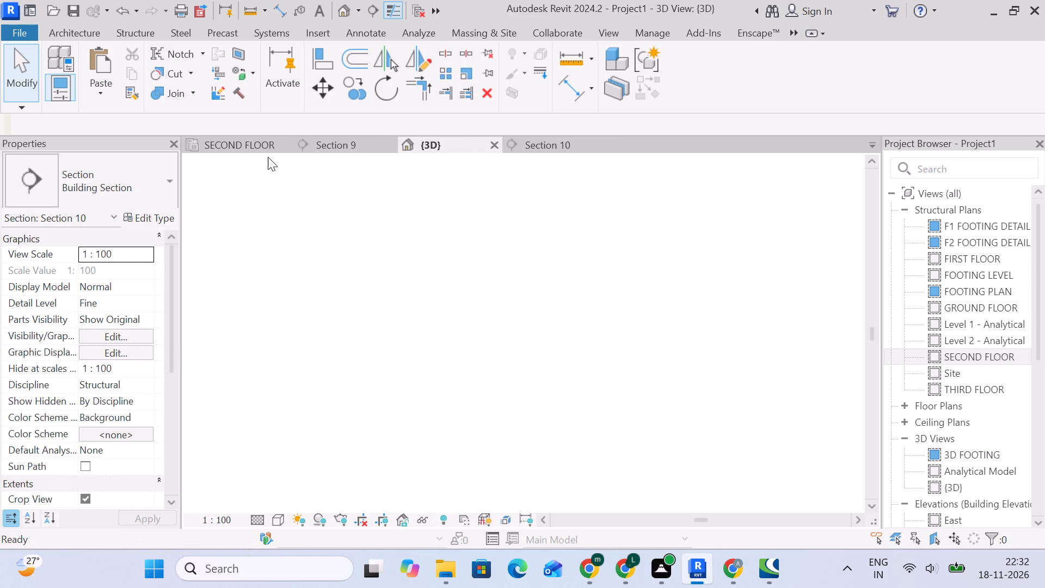
pyautogui.click(256, 150)
# Examine the second floor plan along the slab extension's outer edge from grid G to the slab corner beyond grid 1.
pyautogui.scroll(-2, 615, 246)
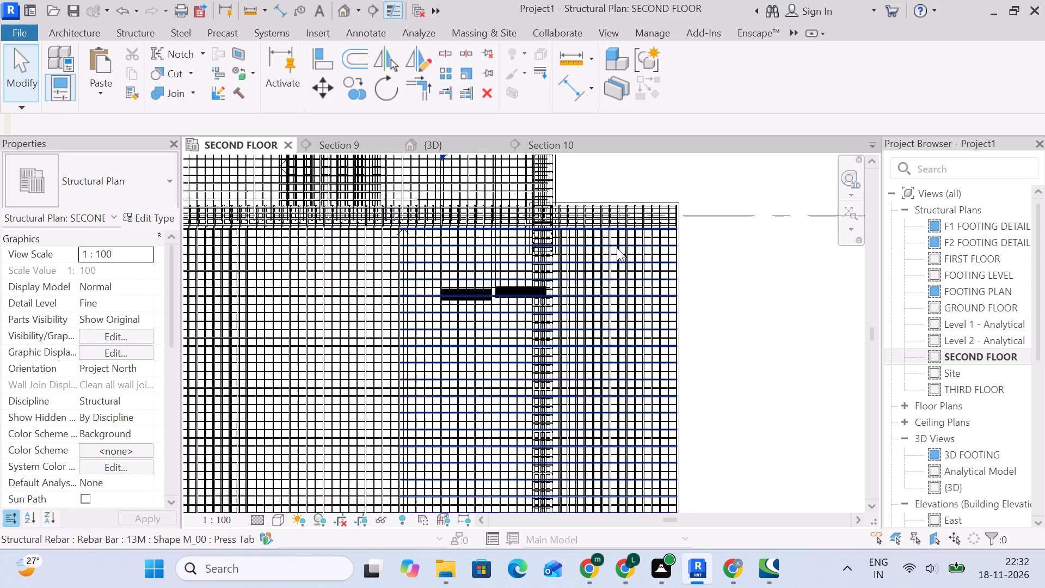
pyautogui.scroll(-2, 617, 248)
pyautogui.moveTo(615, 248); pyautogui.dragTo(441, 248, button='middle')
pyautogui.scroll(-4, 509, 242)
pyautogui.moveTo(545, 304); pyautogui.dragTo(531, 211, button='middle')
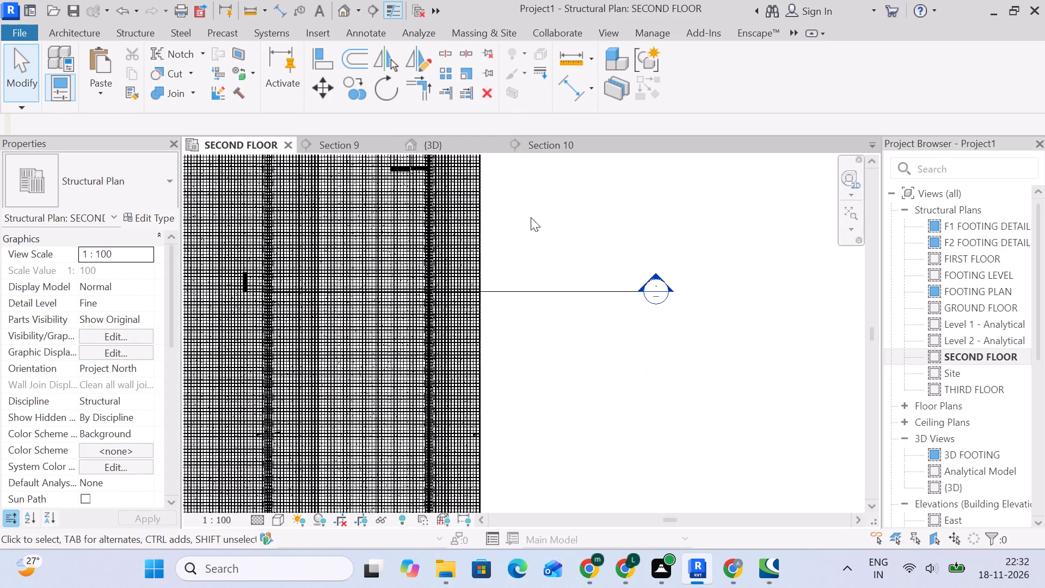
pyautogui.moveTo(519, 371); pyautogui.dragTo(542, 293, button='middle')
pyautogui.moveTo(562, 357); pyautogui.dragTo(568, 247, button='middle')
pyautogui.scroll(-4, 569, 272)
pyautogui.moveTo(567, 277); pyautogui.dragTo(584, 218, button='middle')
pyautogui.scroll(-1, 584, 218)
pyautogui.scroll(4, 485, 358)
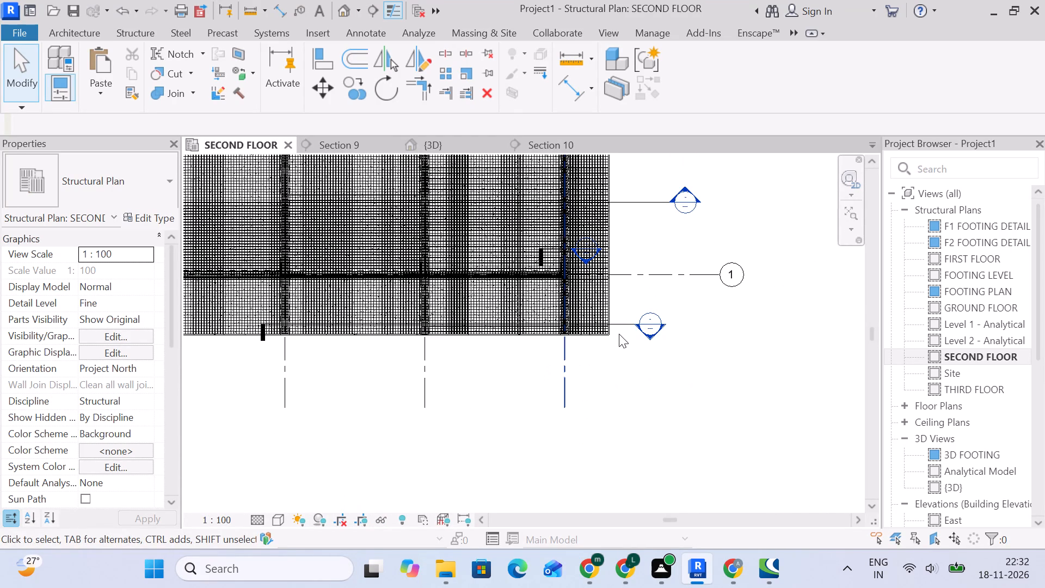
# Check the second floor beams and slab reinforcement in Section 8, close it, and return to the second floor plan.
pyautogui.click(620, 327)
pyautogui.rightClick(618, 327)
pyautogui.click(671, 142)
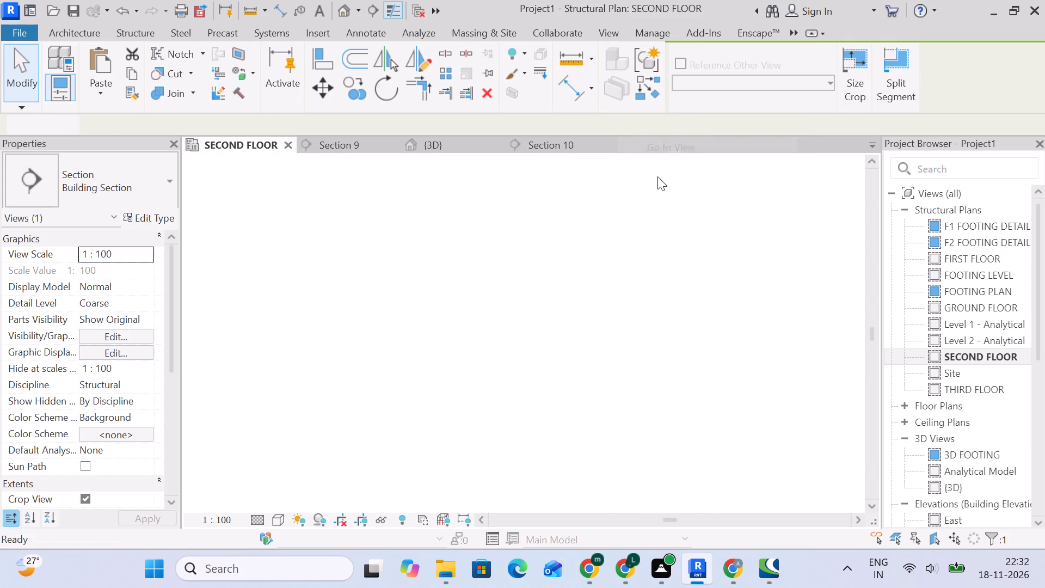
pyautogui.scroll(2, 677, 249)
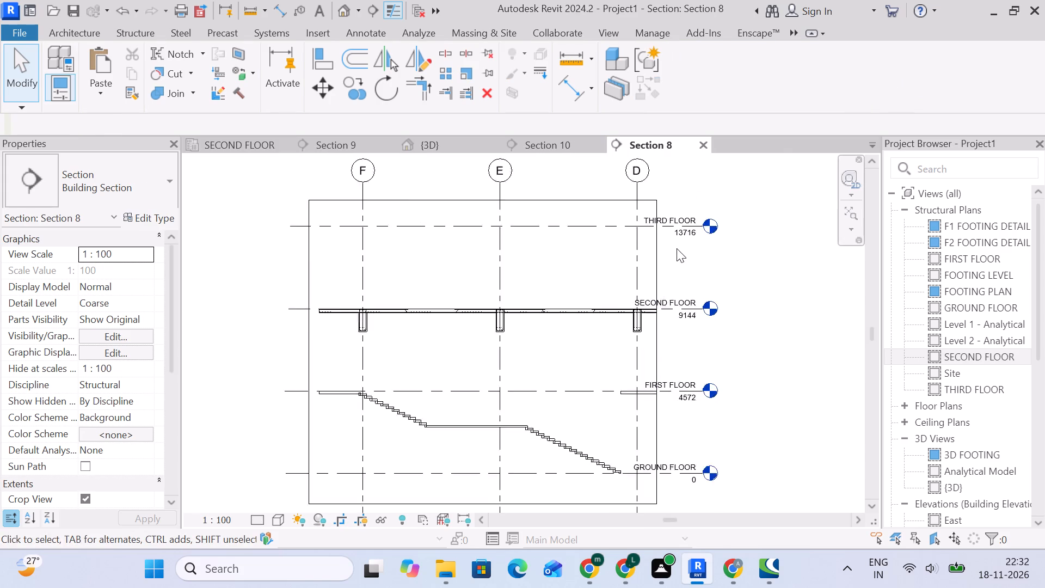
pyautogui.scroll(1, 677, 248)
pyautogui.scroll(5, 511, 346)
pyautogui.moveTo(306, 345); pyautogui.dragTo(324, 341, button='middle')
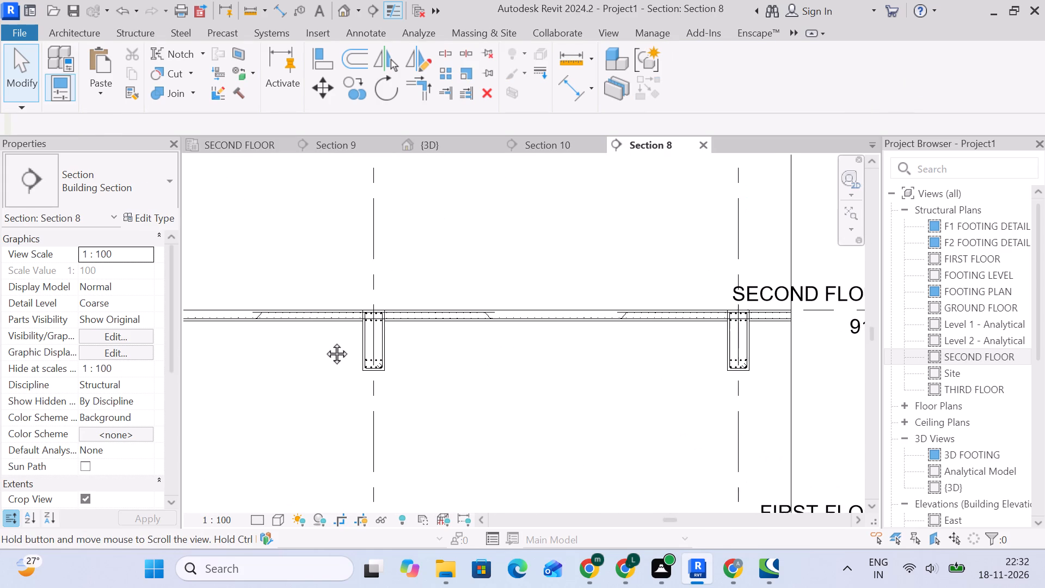
pyautogui.moveTo(324, 341); pyautogui.dragTo(539, 336, button='middle')
pyautogui.scroll(-12, 543, 341)
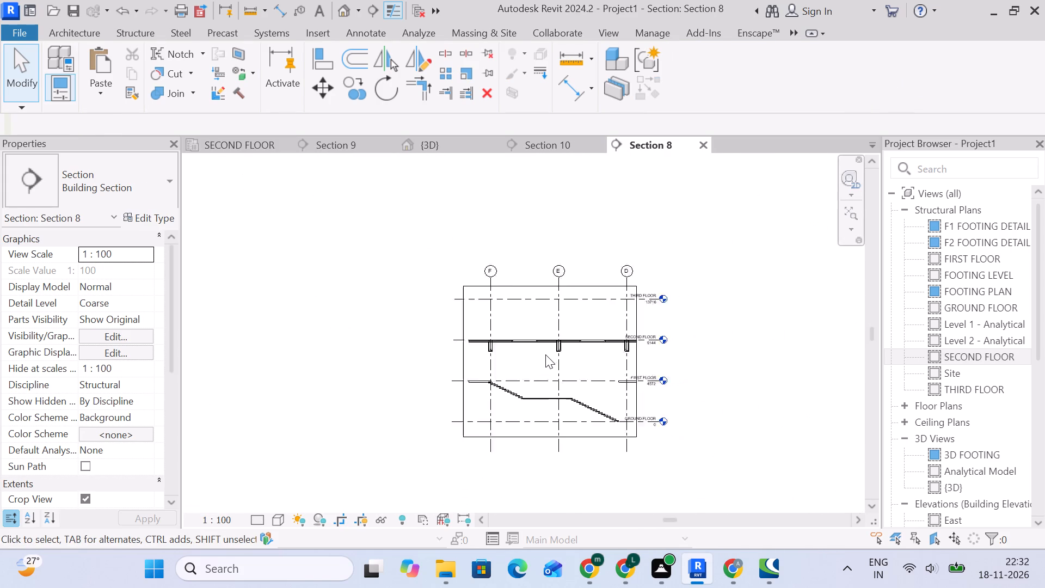
pyautogui.scroll(-2, 545, 354)
pyautogui.moveTo(692, 345); pyautogui.dragTo(672, 280, button='middle')
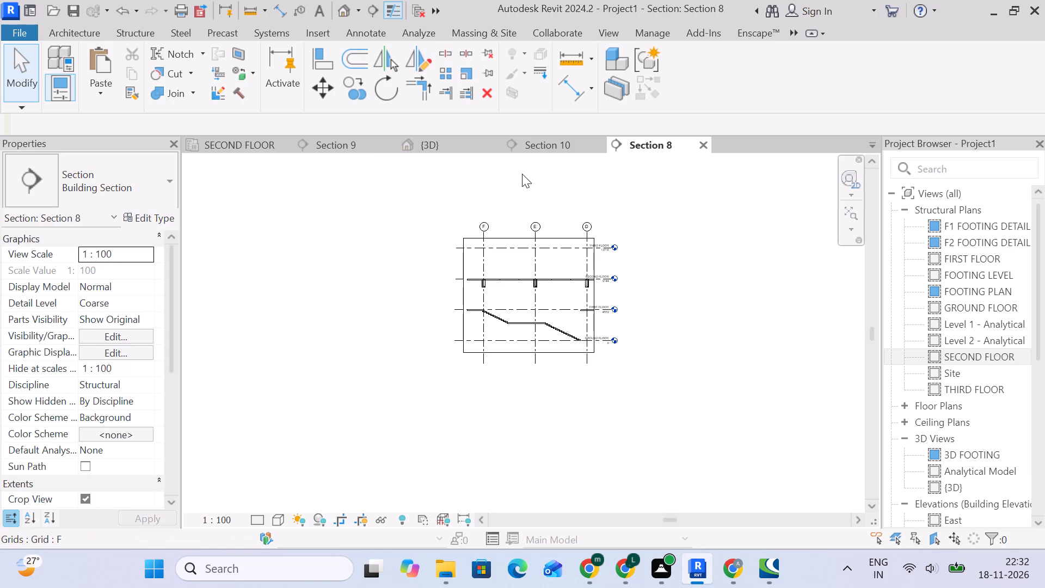
pyautogui.click(543, 148)
pyautogui.click(702, 143)
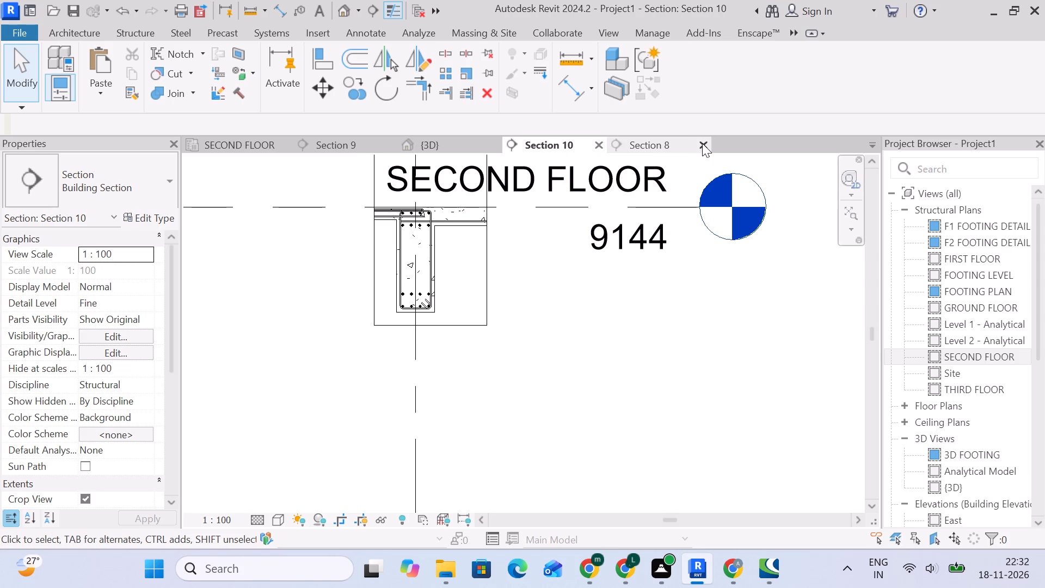
pyautogui.scroll(4, 497, 249)
pyautogui.click(426, 144)
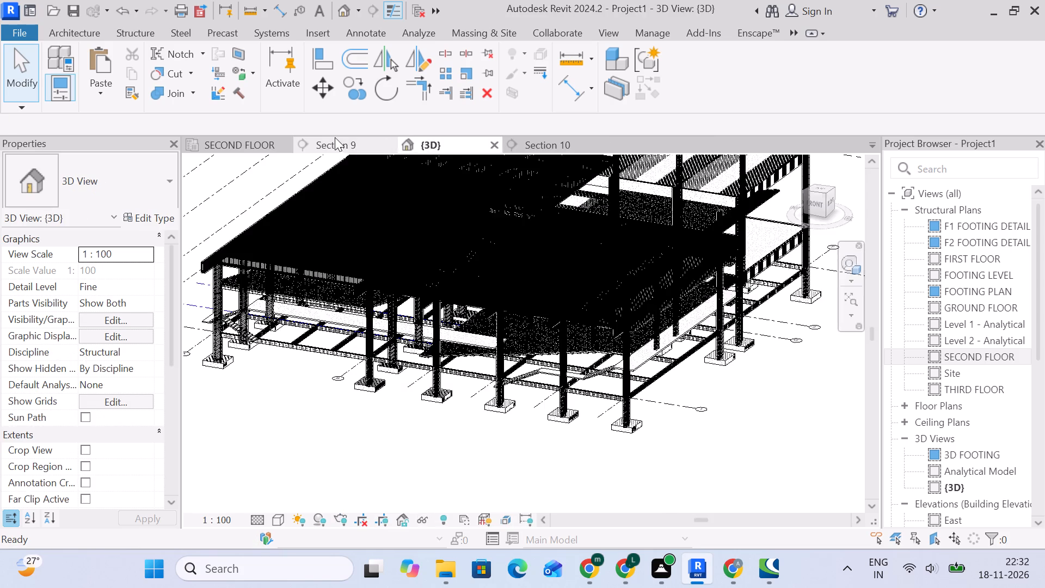
pyautogui.click(335, 137)
pyautogui.click(232, 145)
# Edit the boundary of the second floor's 9" foundation slab between grids A and B, moving its edge at grid 1 outward.
pyautogui.scroll(-4, 606, 336)
pyautogui.moveTo(655, 416); pyautogui.dragTo(629, 455, button='middle')
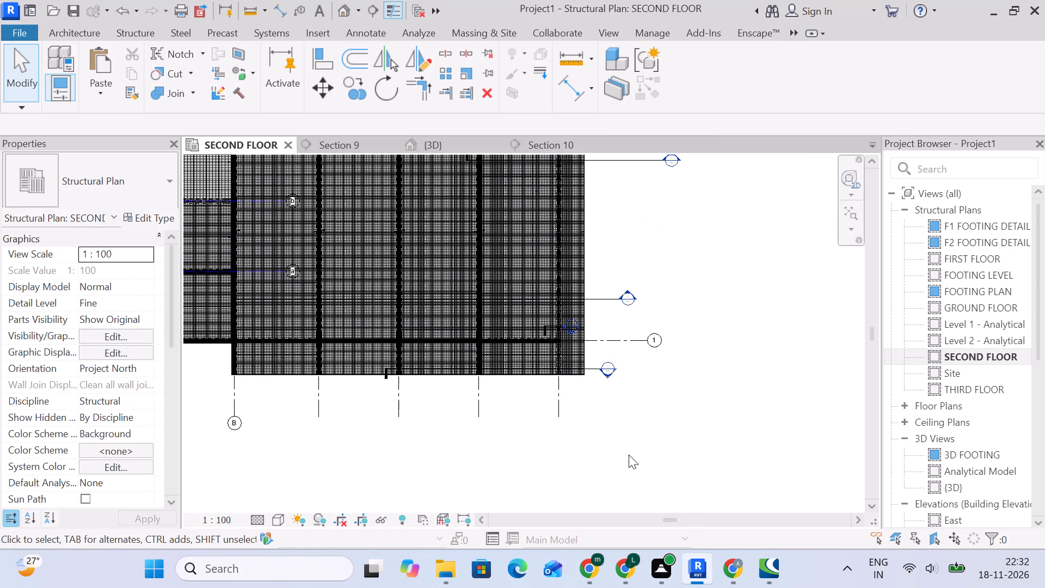
pyautogui.scroll(-3, 640, 434)
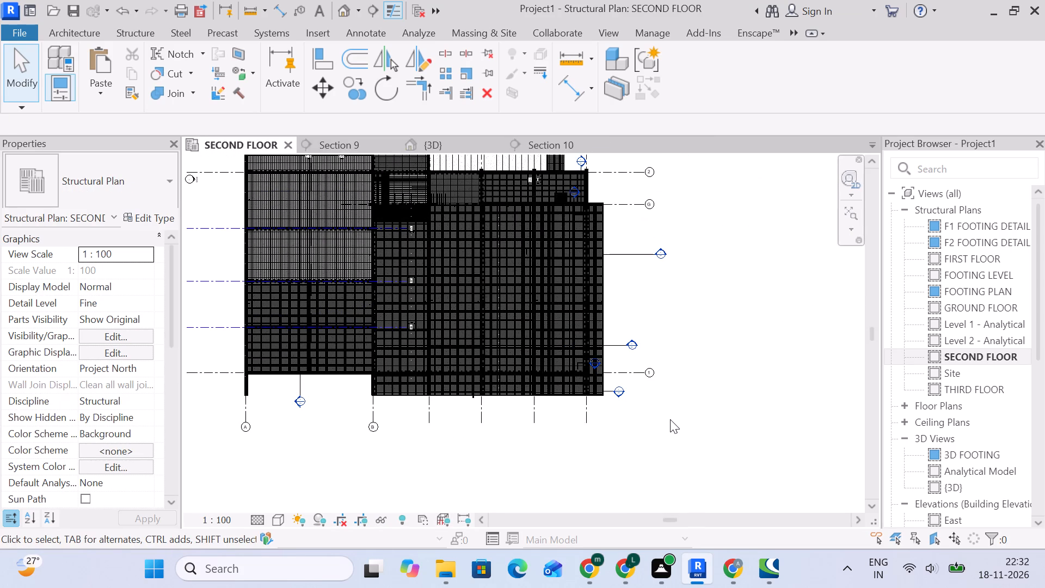
pyautogui.scroll(4, 373, 406)
pyautogui.moveTo(333, 394); pyautogui.dragTo(548, 356, button='middle')
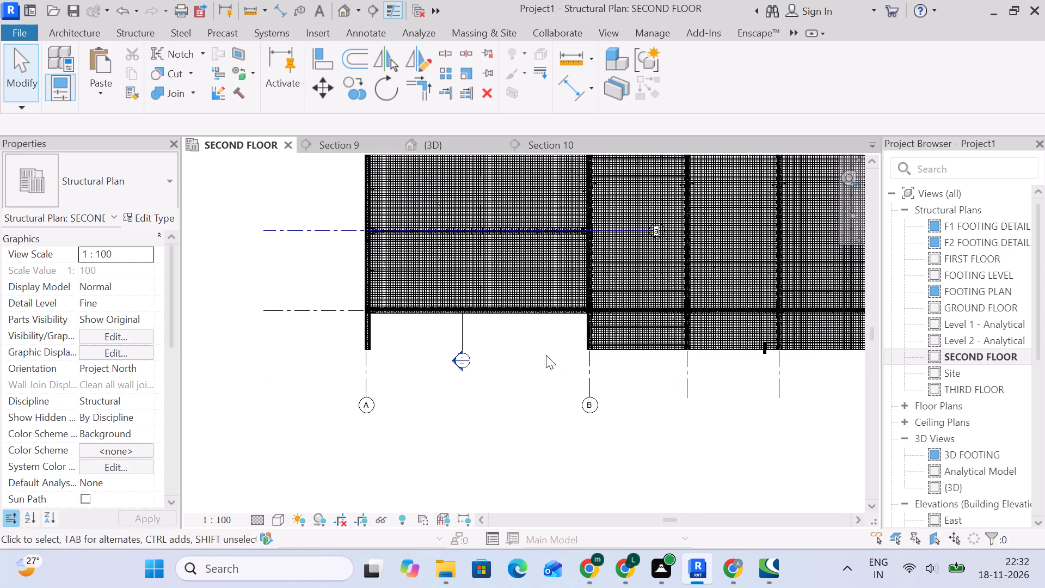
pyautogui.scroll(4, 459, 332)
pyautogui.scroll(10, 425, 291)
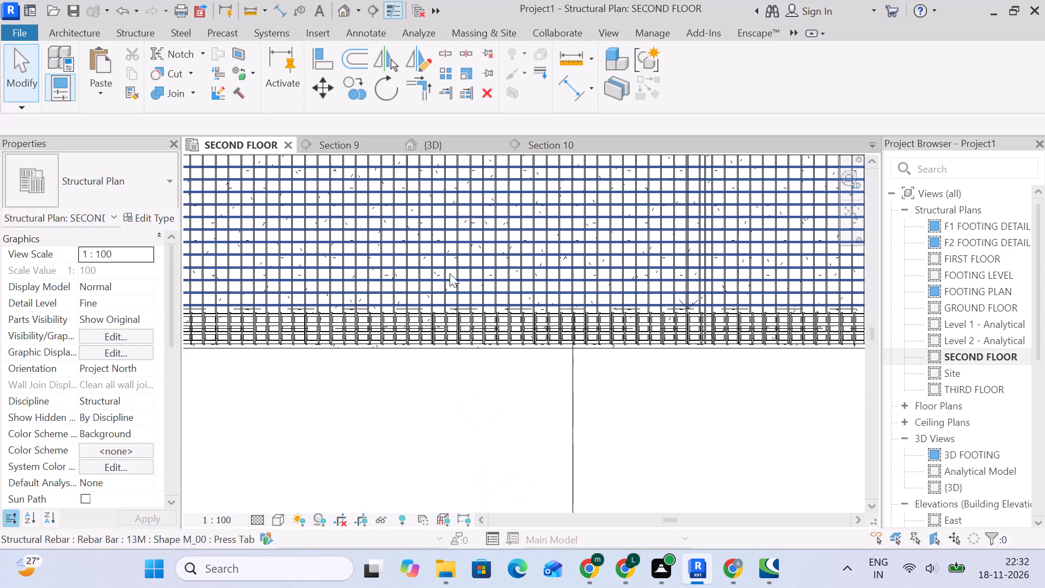
pyautogui.scroll(4, 450, 273)
pyautogui.click(450, 273)
pyautogui.scroll(-12, 450, 273)
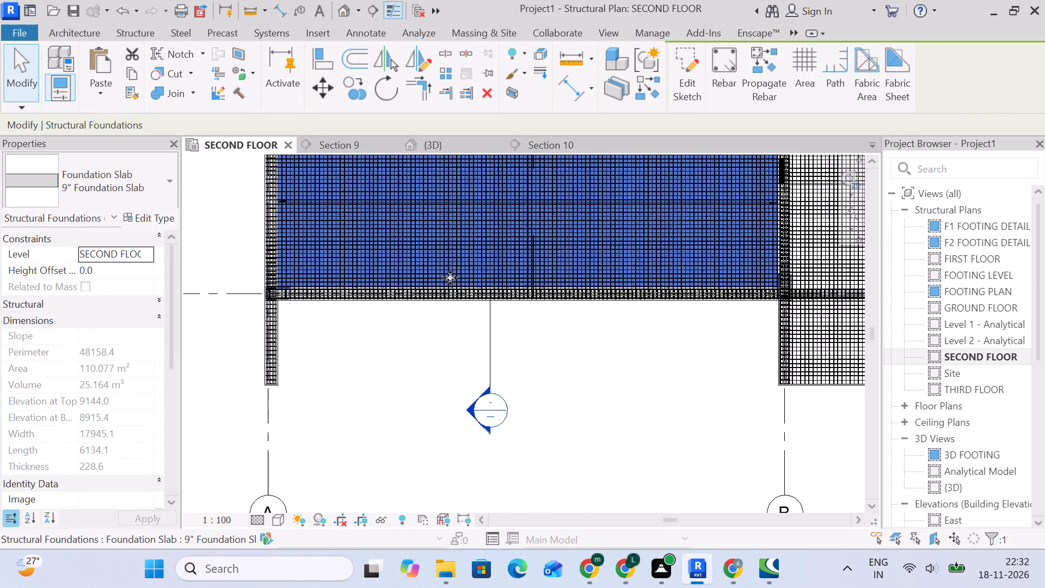
pyautogui.scroll(-4, 450, 278)
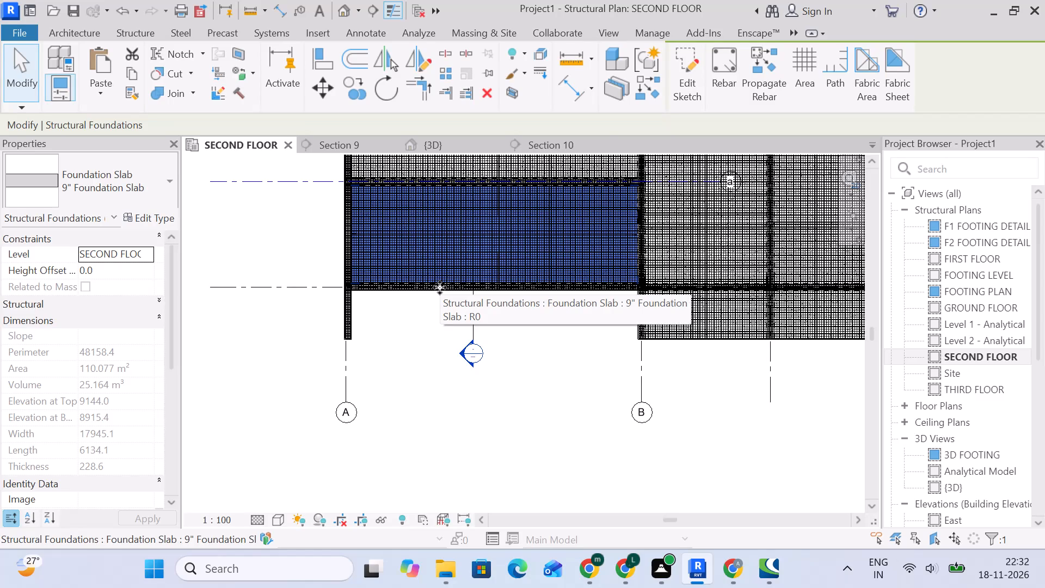
pyautogui.click(692, 72)
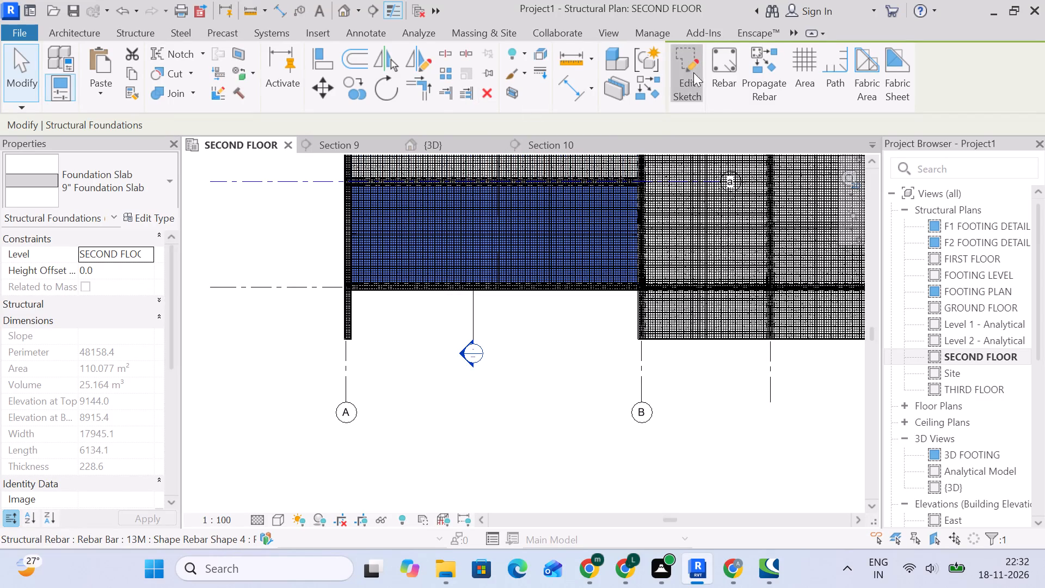
pyautogui.scroll(5, 493, 285)
pyautogui.click(494, 279)
pyautogui.moveTo(492, 281); pyautogui.dragTo(492, 295)
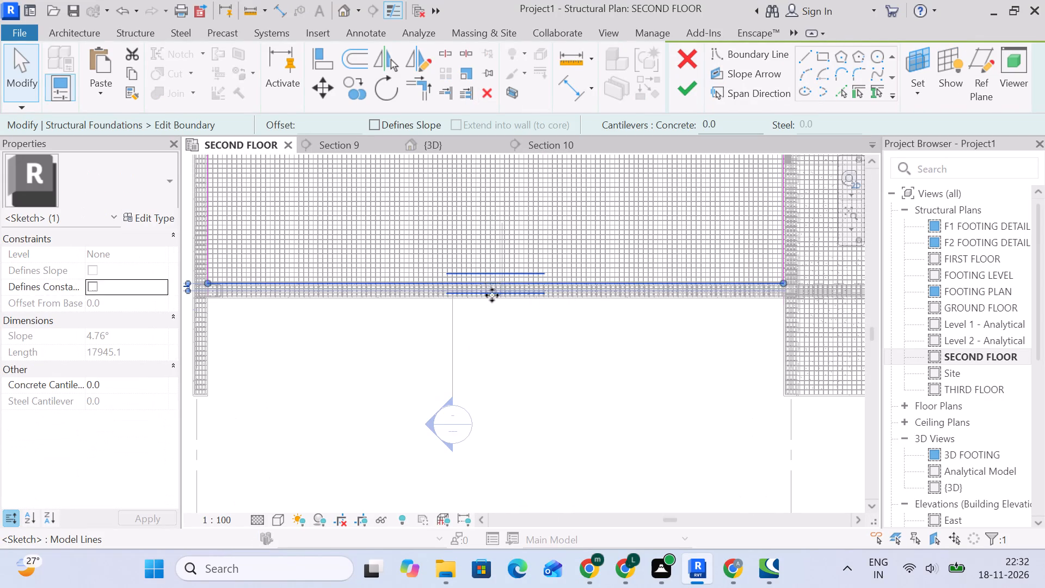
pyautogui.moveTo(492, 295); pyautogui.dragTo(501, 365)
# Align the slab's moved boundary edge with the outer end of the grid A beam and finish the sketch.
pyautogui.moveTo(666, 431); pyautogui.dragTo(637, 300, button='middle')
pyautogui.click(323, 61)
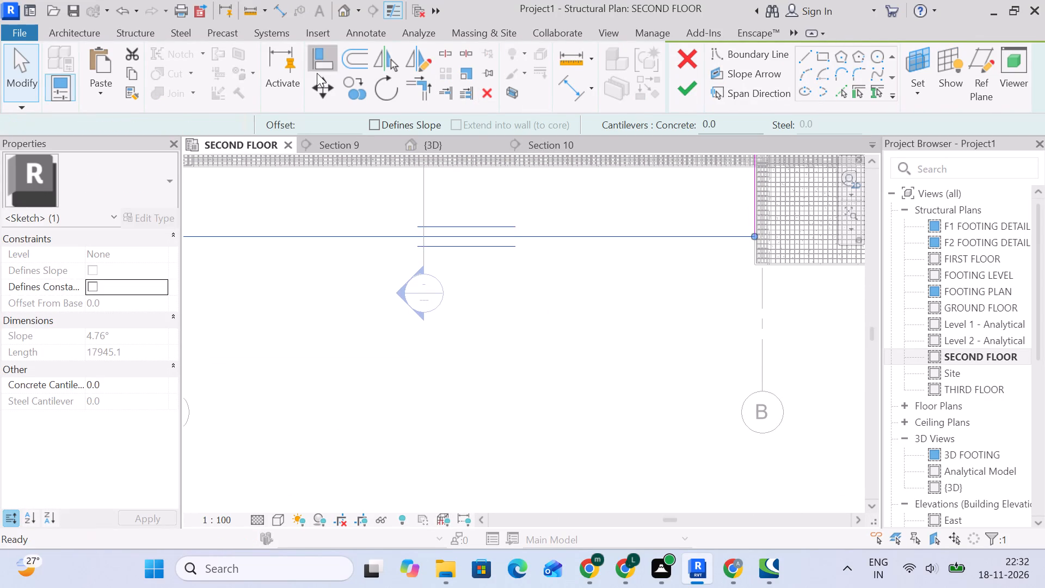
pyautogui.moveTo(243, 272); pyautogui.dragTo(489, 276, button='middle')
pyautogui.scroll(13, 457, 276)
pyautogui.click(418, 245)
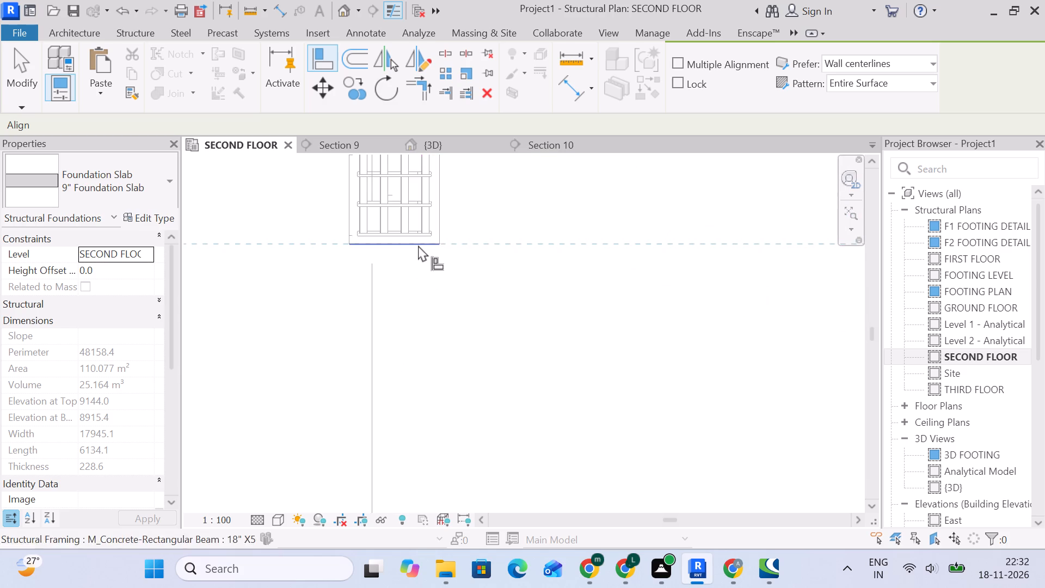
pyautogui.scroll(-5, 520, 246)
pyautogui.moveTo(527, 255); pyautogui.dragTo(367, 314, button='middle')
pyautogui.click(420, 222)
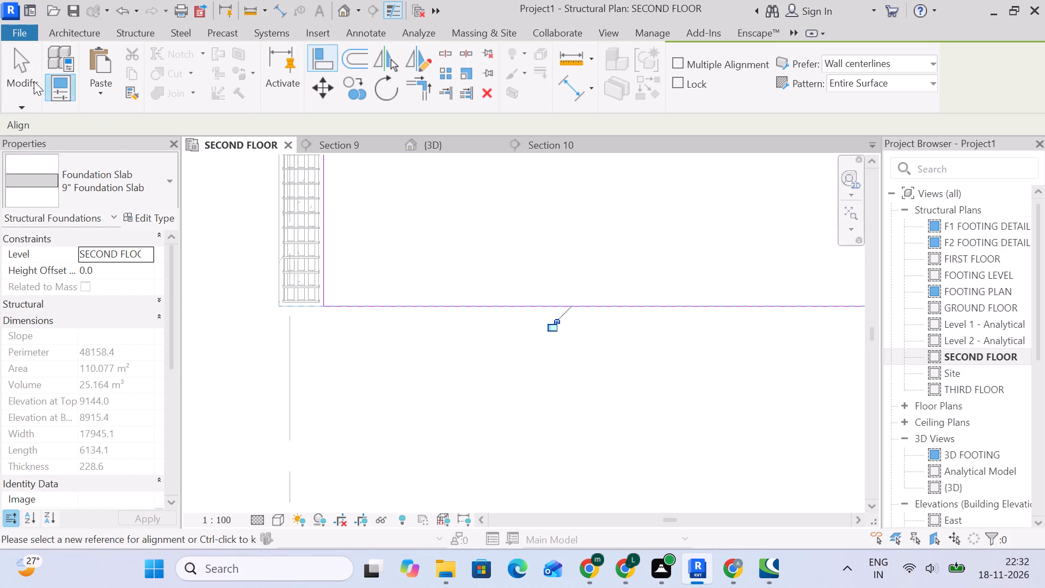
pyautogui.click(23, 73)
pyautogui.scroll(-11, 472, 279)
pyautogui.moveTo(660, 339); pyautogui.dragTo(466, 340, button='middle')
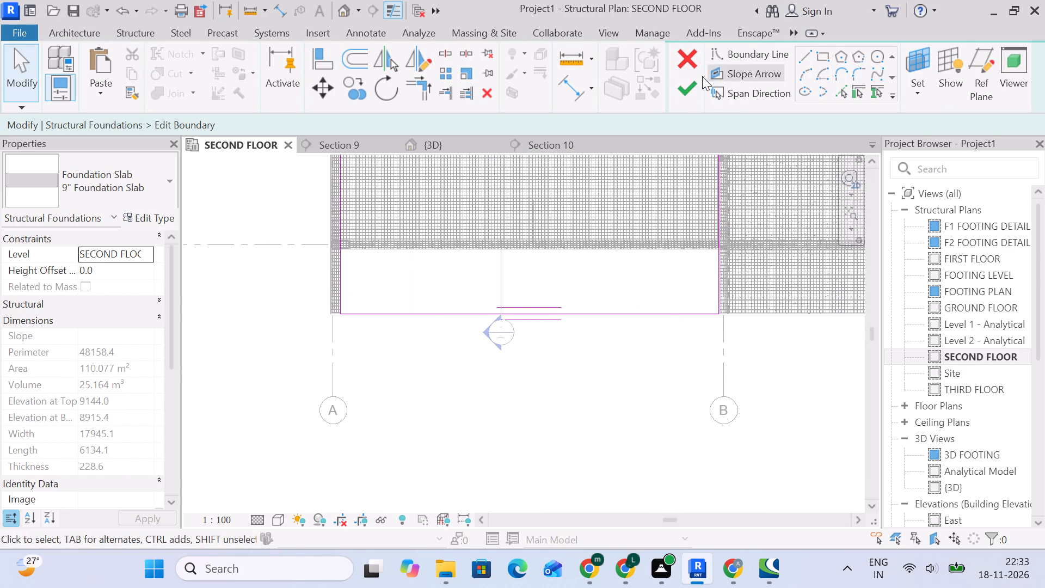
pyautogui.click(689, 90)
pyautogui.scroll(-4, 447, 327)
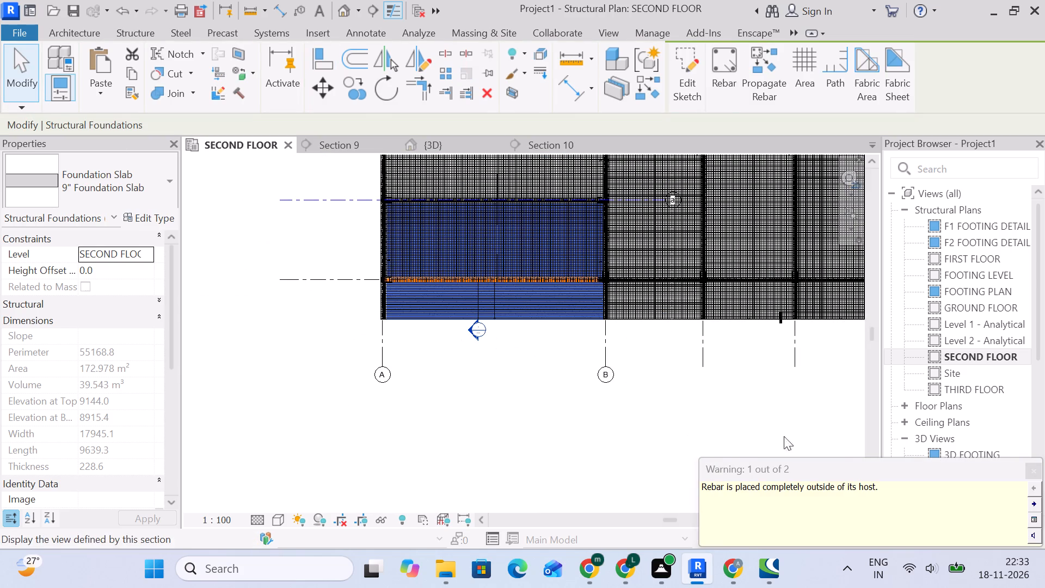
pyautogui.click(1039, 473)
# Stretch the section mark between grids A and B, and its view extent, outward past the extended slab's outer edge.
pyautogui.scroll(-3, 704, 397)
pyautogui.moveTo(689, 397); pyautogui.dragTo(420, 359, button='middle')
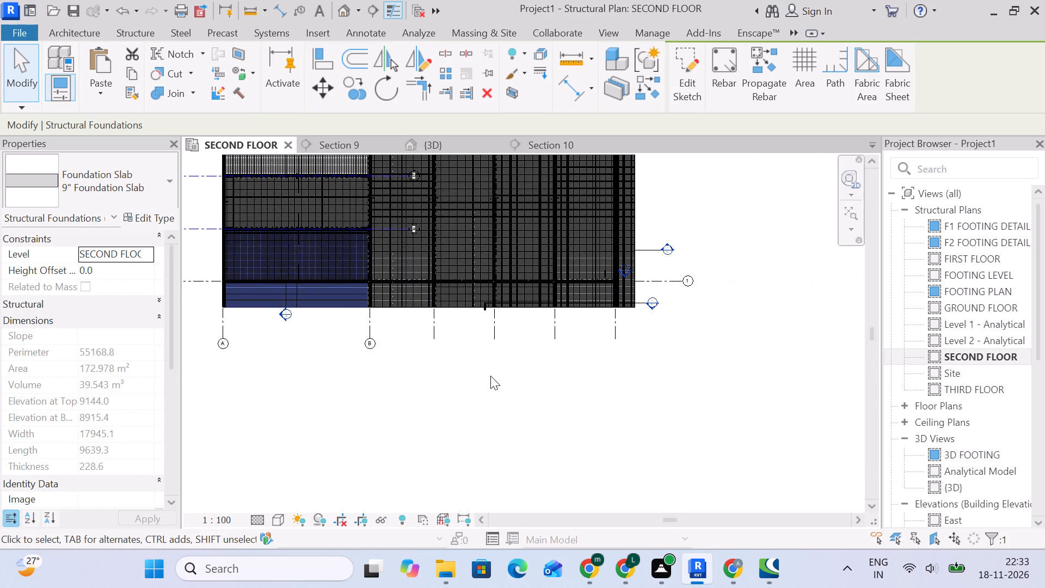
pyautogui.click(490, 376)
pyautogui.moveTo(527, 359); pyautogui.dragTo(669, 340, button='middle')
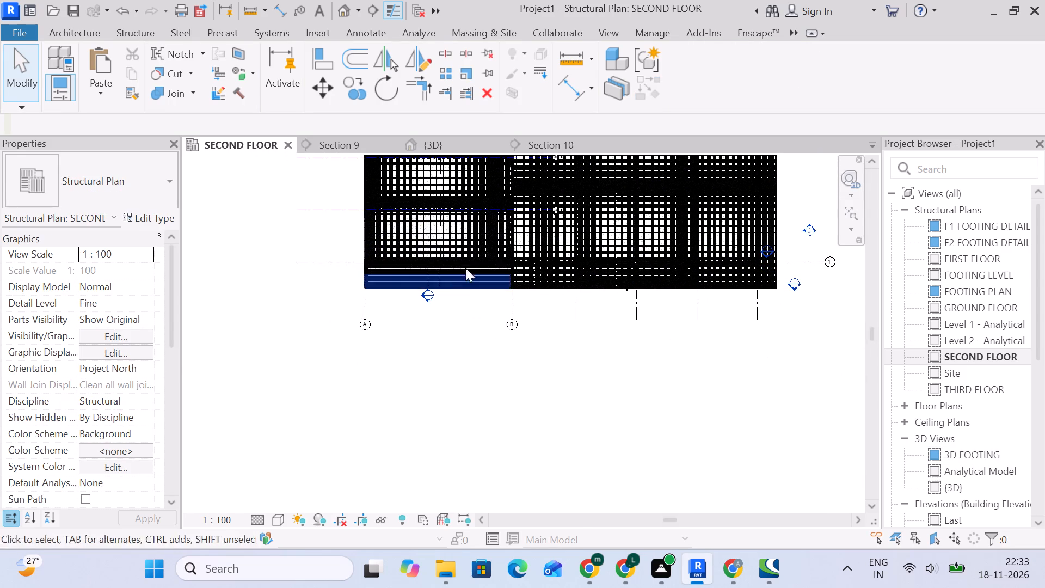
pyautogui.moveTo(683, 327); pyautogui.dragTo(678, 382, button='middle')
pyautogui.scroll(4, 810, 329)
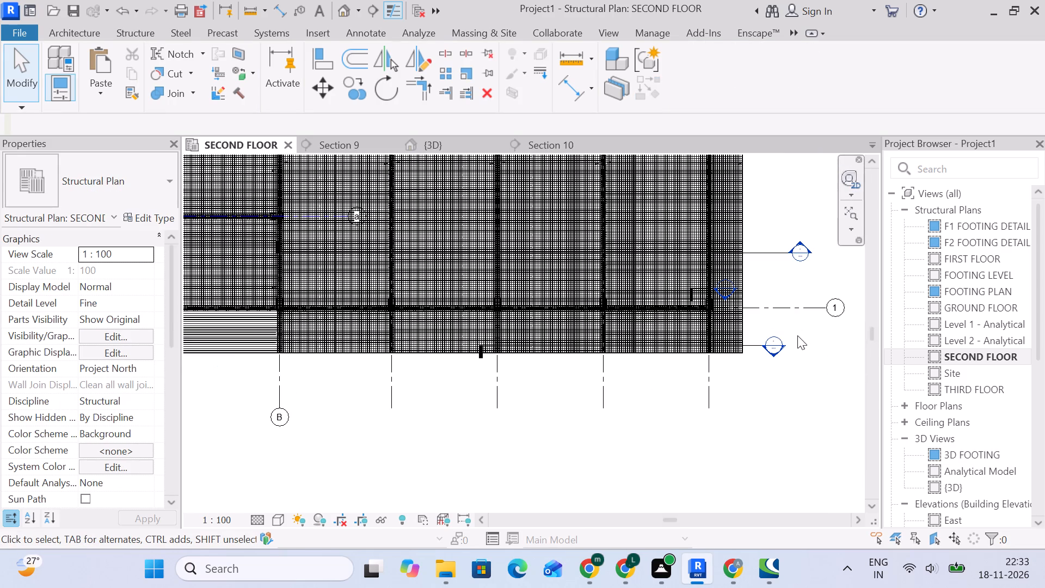
pyautogui.moveTo(779, 412); pyautogui.dragTo(887, 412, button='middle')
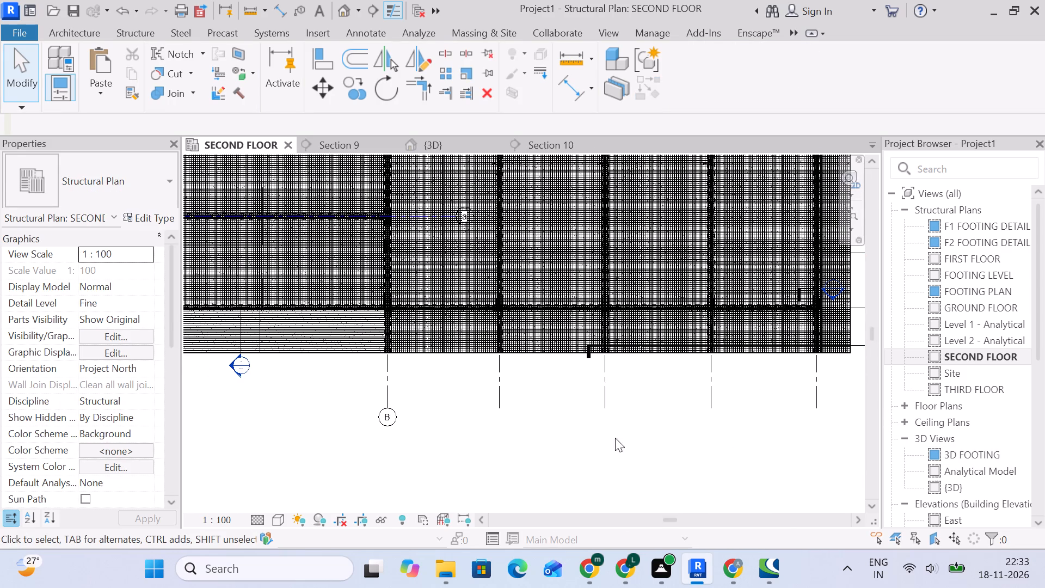
pyautogui.moveTo(280, 438); pyautogui.dragTo(491, 401, button='middle')
pyautogui.scroll(4, 482, 392)
pyautogui.scroll(4, 451, 302)
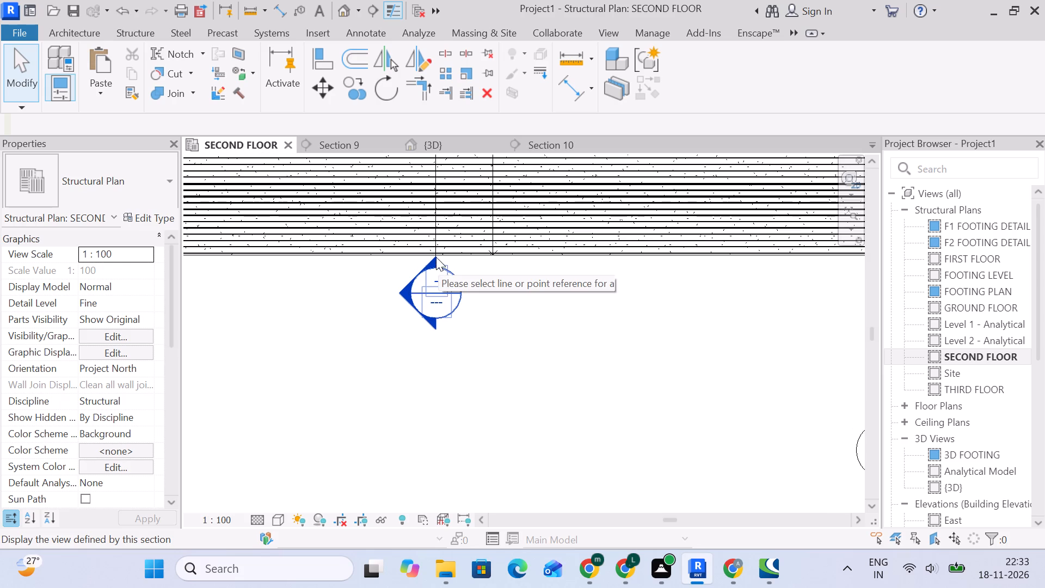
pyautogui.click(436, 257)
pyautogui.click(466, 283)
pyautogui.scroll(4, 478, 284)
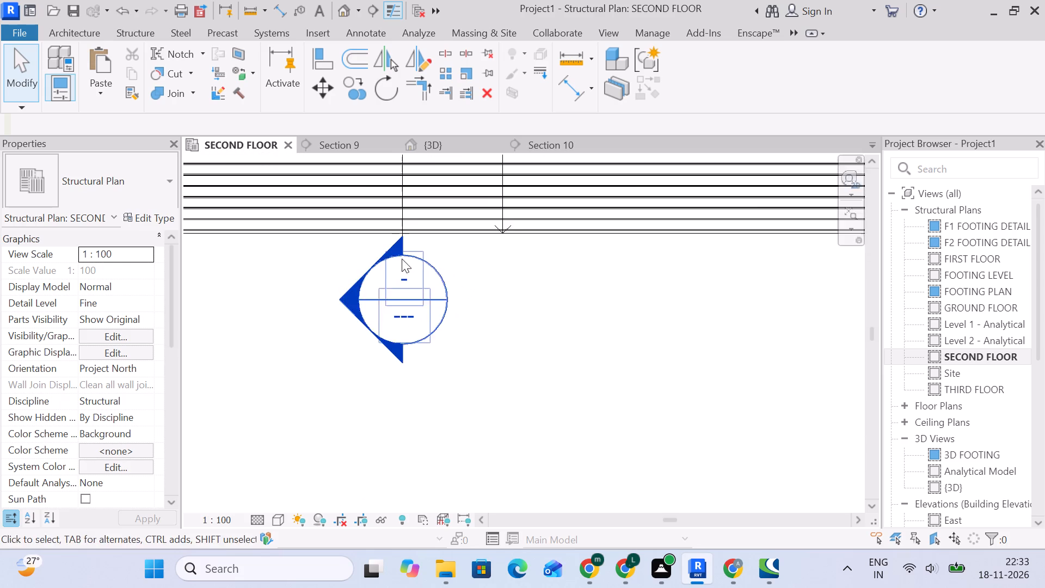
pyautogui.scroll(8, 397, 244)
pyautogui.click(405, 202)
pyautogui.scroll(-10, 443, 283)
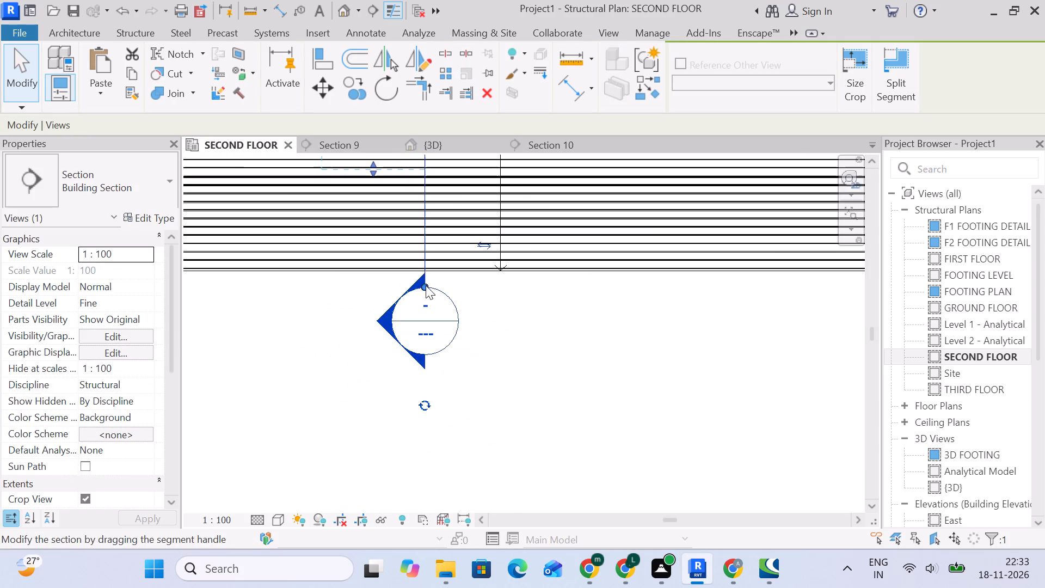
pyautogui.moveTo(424, 286); pyautogui.dragTo(423, 383)
pyautogui.scroll(-3, 550, 328)
pyautogui.moveTo(561, 336); pyautogui.dragTo(567, 320, button='middle')
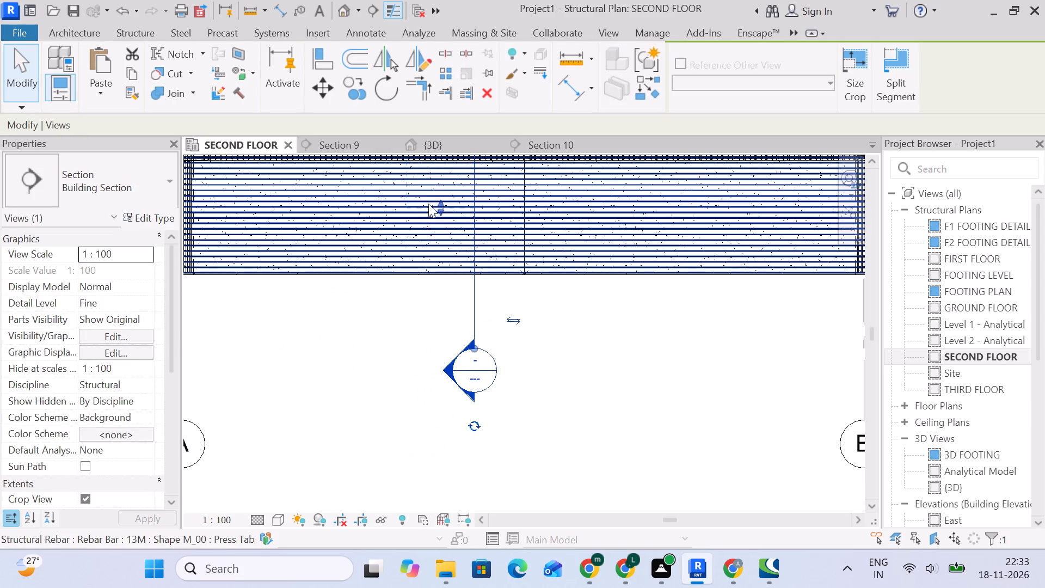
pyautogui.moveTo(437, 213); pyautogui.dragTo(439, 314)
# Open the section cut between grids A and B and examine the second floor beams' bars and the slab reinforcement, focusing on grid 1.
pyautogui.scroll(-4, 519, 329)
pyautogui.rightClick(562, 334)
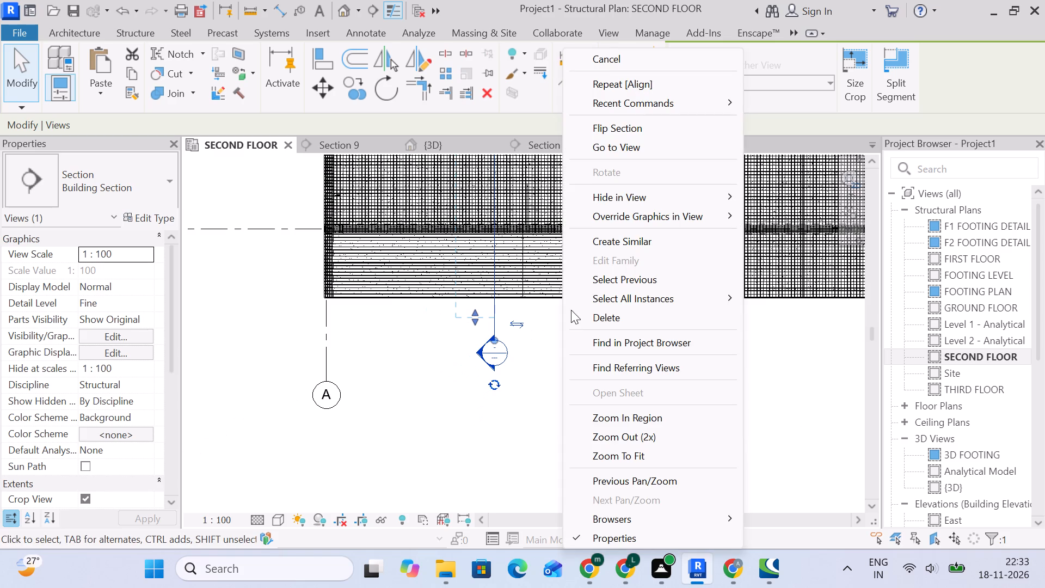
pyautogui.click(631, 156)
pyautogui.click(631, 152)
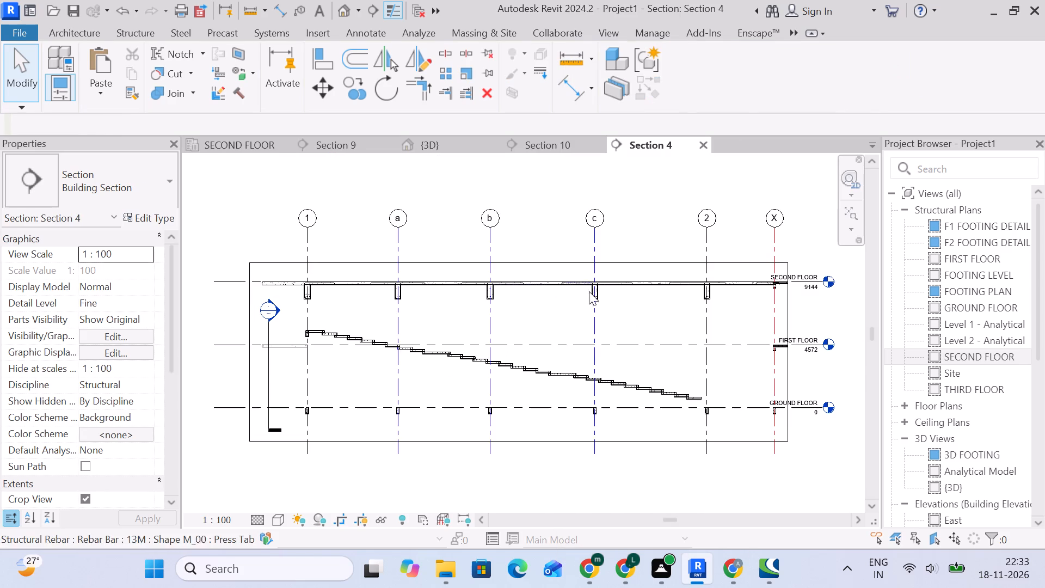
pyautogui.moveTo(741, 299); pyautogui.dragTo(551, 300, button='middle')
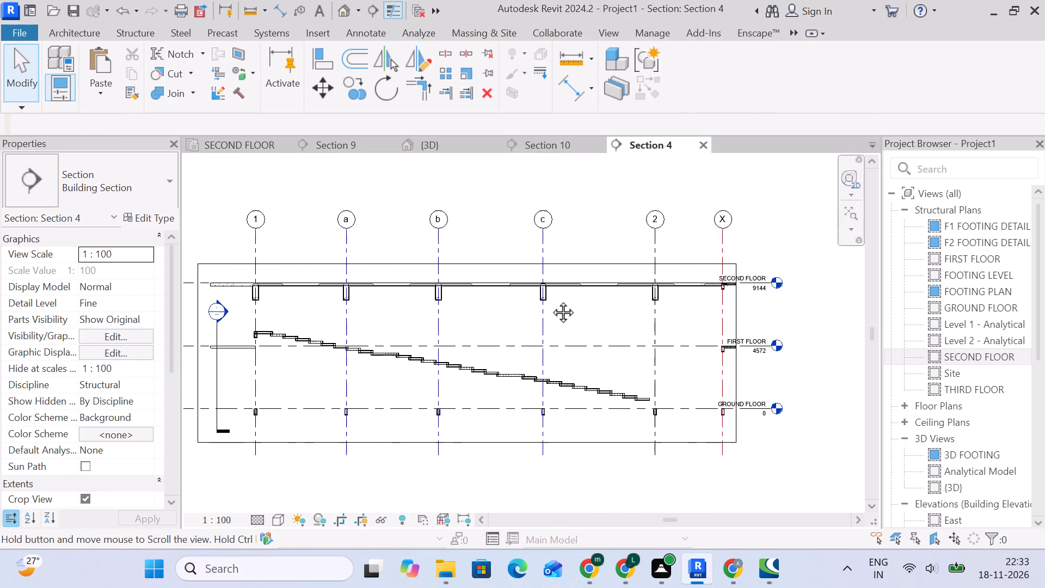
pyautogui.moveTo(551, 300); pyautogui.dragTo(511, 300, button='middle')
pyautogui.click(668, 303)
pyautogui.scroll(10, 493, 296)
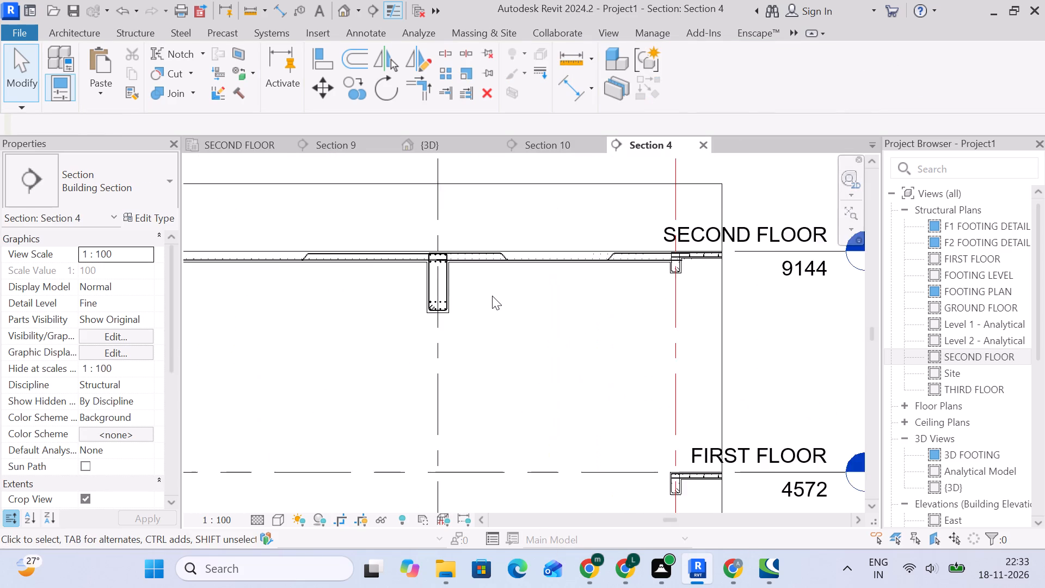
pyautogui.scroll(-4, 515, 301)
pyautogui.moveTo(518, 312); pyautogui.dragTo(518, 208, button='middle')
pyautogui.scroll(1, 518, 209)
pyautogui.scroll(-4, 522, 211)
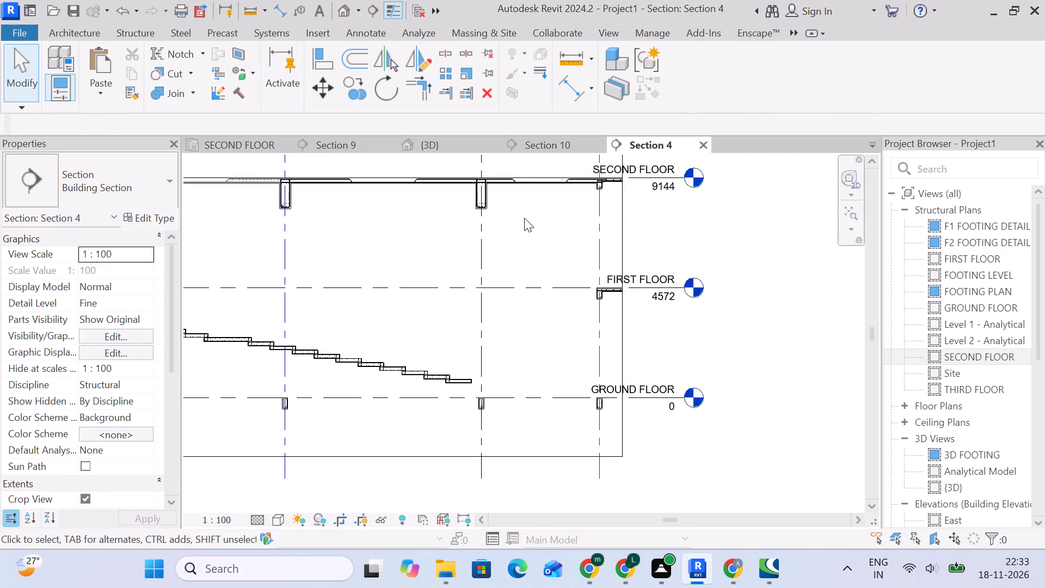
pyautogui.scroll(-4, 521, 234)
pyautogui.moveTo(521, 244); pyautogui.dragTo(818, 282, button='middle')
pyautogui.scroll(3, 374, 282)
pyautogui.scroll(10, 473, 238)
pyautogui.moveTo(452, 226); pyautogui.dragTo(466, 211, button='middle')
pyautogui.scroll(1, 453, 225)
pyautogui.scroll(7, 511, 194)
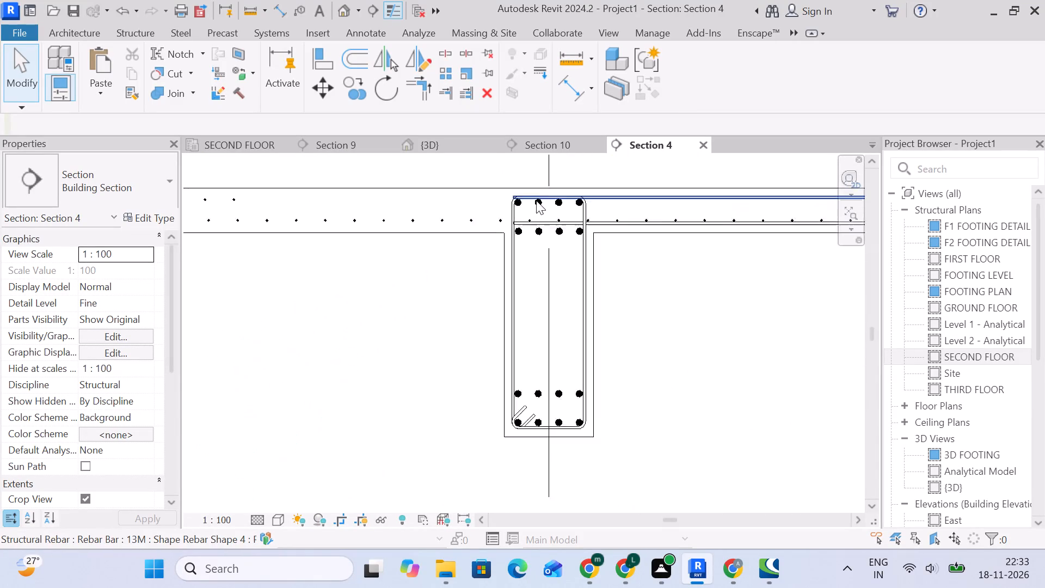
pyautogui.scroll(3, 536, 200)
pyautogui.click(539, 201)
pyautogui.moveTo(718, 324); pyautogui.dragTo(571, 324, button='middle')
pyautogui.click(583, 326)
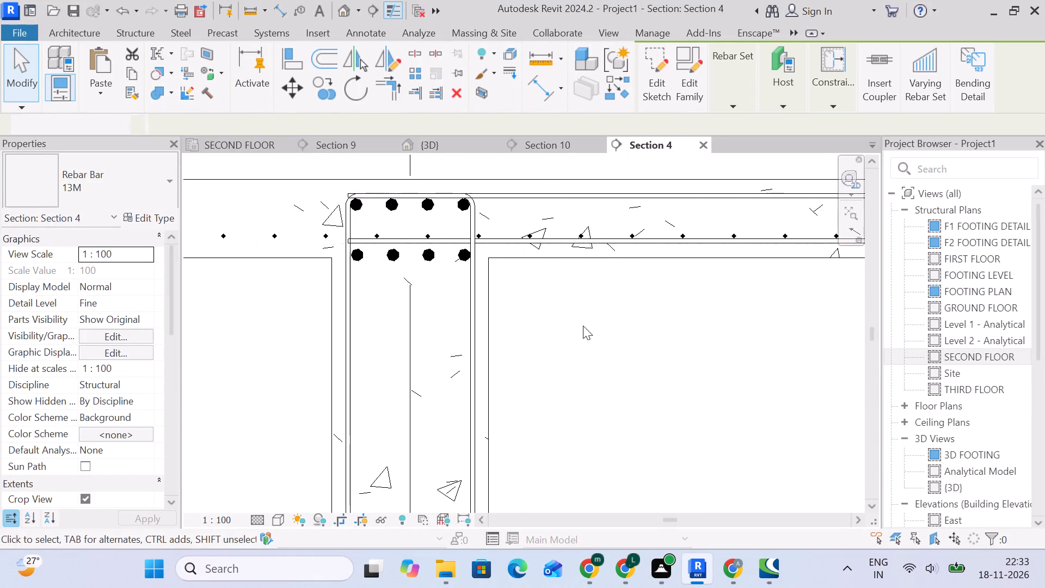
# Delete the uppermost row of 36M bars from the grid 1 beam in the Section 4 view.
pyautogui.scroll(5, 431, 220)
pyautogui.click(432, 203)
pyautogui.scroll(-4, 493, 250)
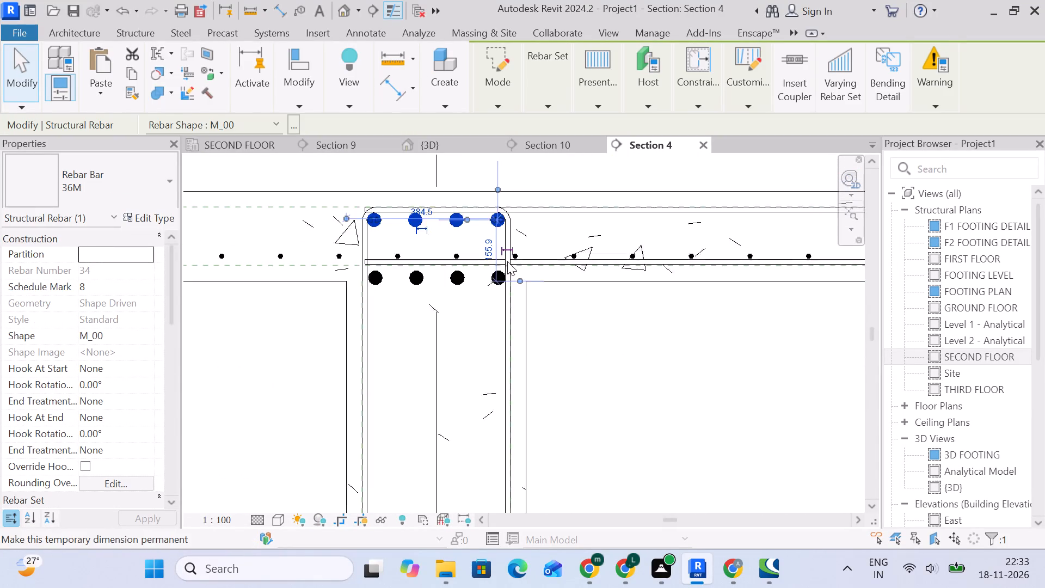
pyautogui.scroll(-3, 507, 261)
pyautogui.press('Delete')
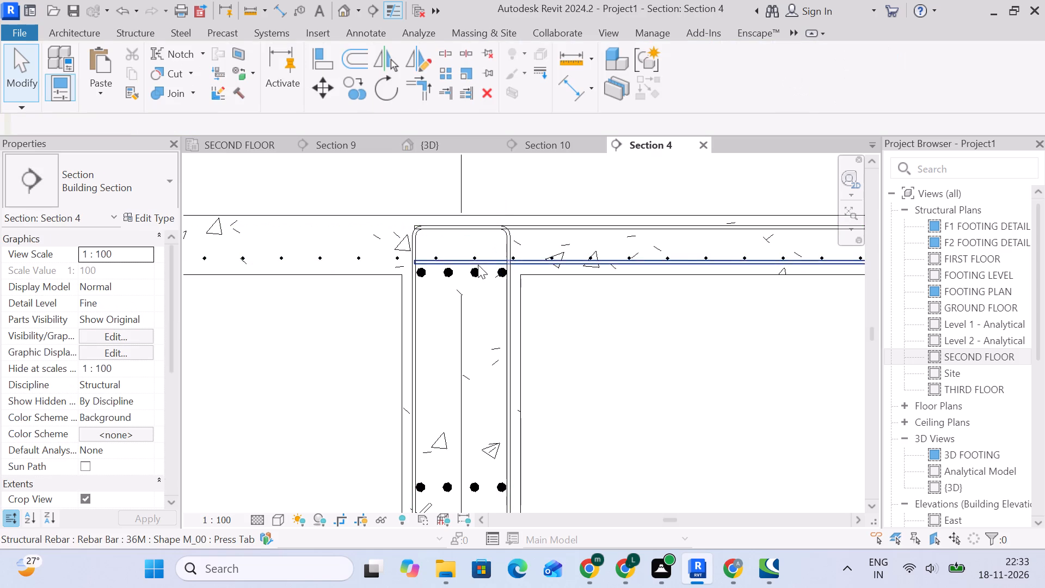
# Copy the beam's remaining upper row of 36M bars vertically up to just beneath the top of the stirrup.
pyautogui.scroll(5, 472, 267)
pyautogui.click(475, 285)
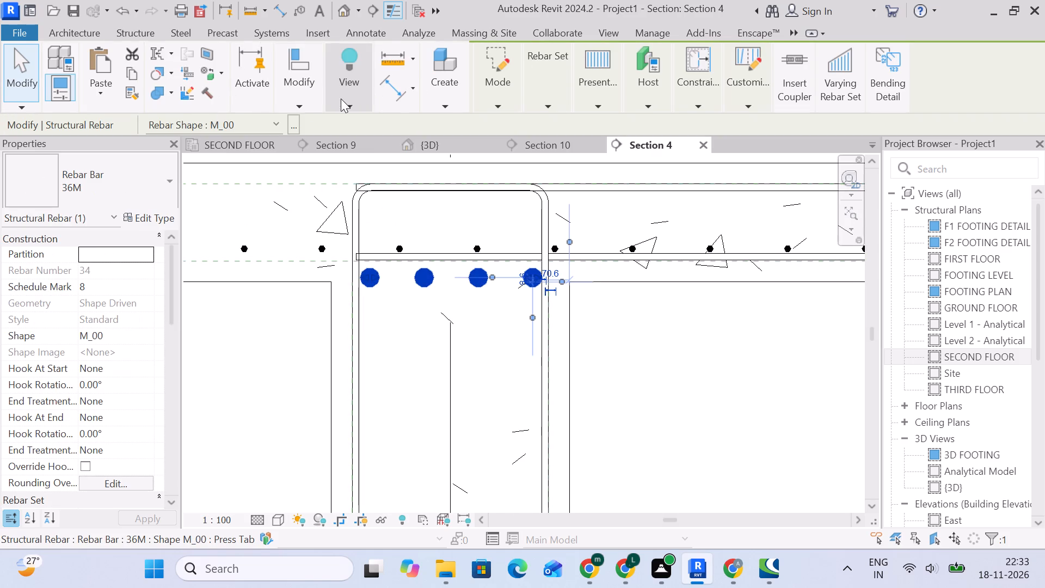
pyautogui.click(302, 105)
pyautogui.click(328, 162)
pyautogui.scroll(3, 375, 257)
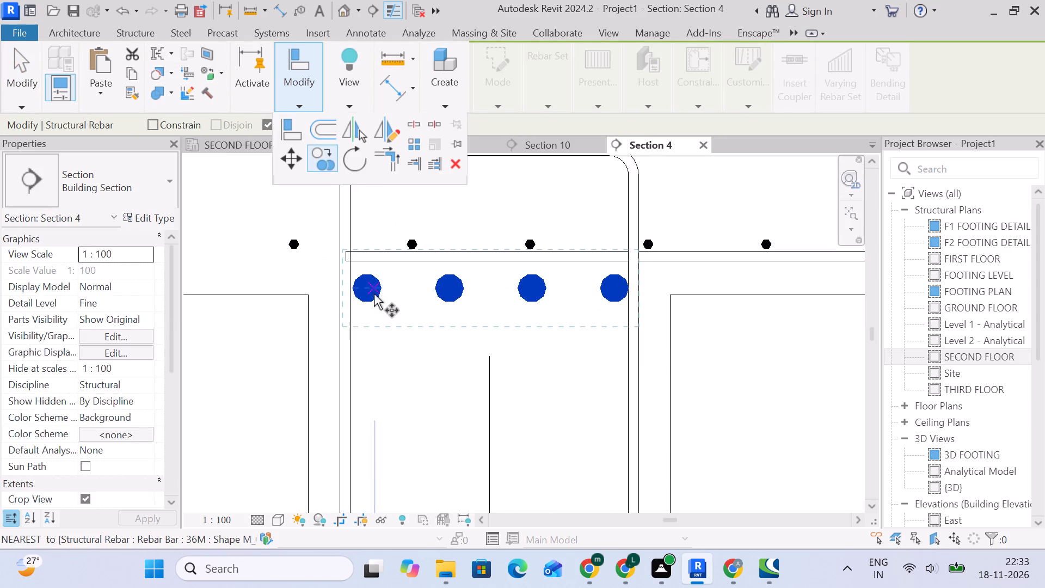
pyautogui.moveTo(373, 296); pyautogui.dragTo(369, 360, button='middle')
pyautogui.click(364, 351)
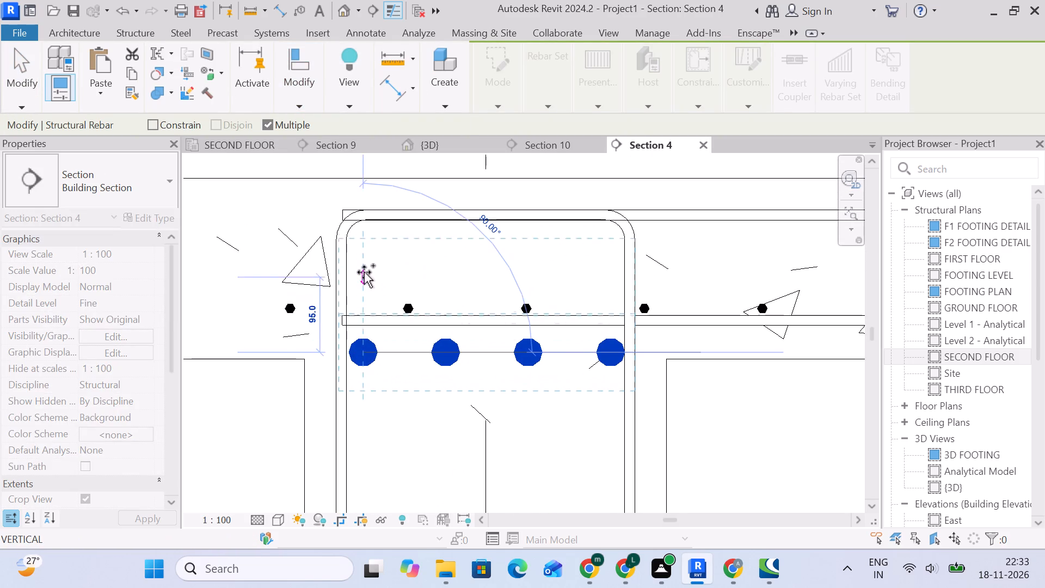
pyautogui.click(365, 241)
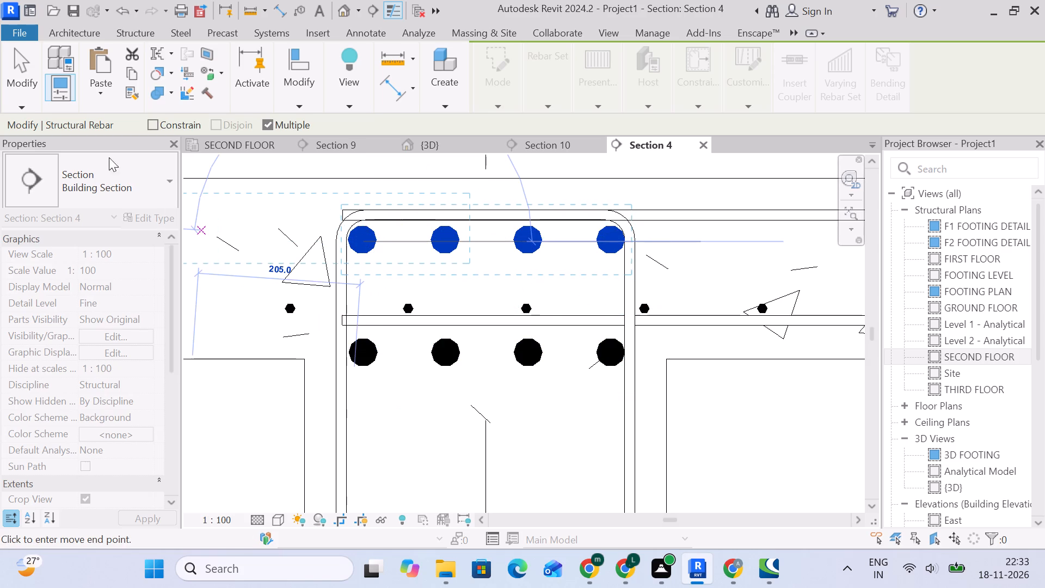
pyautogui.click(35, 78)
# Select the top 13M bent slab bars in the section and, in the SECOND FLOOR plan, stretch their grid 1 ends towards the slab's outer edge.
pyautogui.scroll(-11, 384, 300)
pyautogui.scroll(1, 472, 343)
pyautogui.moveTo(472, 343); pyautogui.dragTo(627, 333, button='middle')
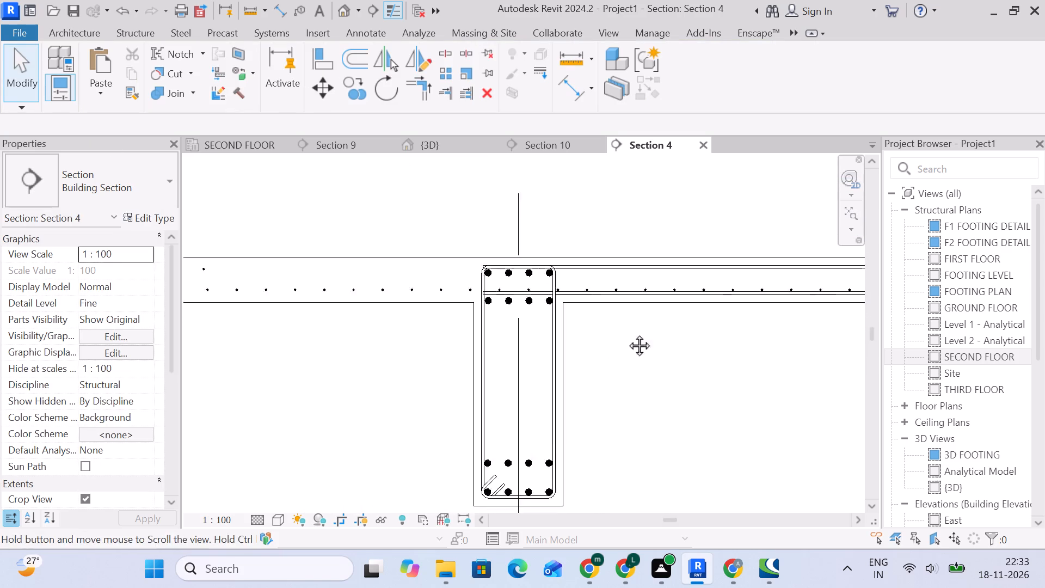
pyautogui.moveTo(627, 333); pyautogui.dragTo(653, 329, button='middle')
pyautogui.scroll(-5, 402, 380)
pyautogui.moveTo(464, 389); pyautogui.dragTo(501, 375, button='middle')
pyautogui.click(475, 371)
pyautogui.scroll(5, 599, 309)
pyautogui.click(591, 310)
pyautogui.scroll(-5, 597, 334)
pyautogui.moveTo(600, 341); pyautogui.dragTo(693, 309, button='middle')
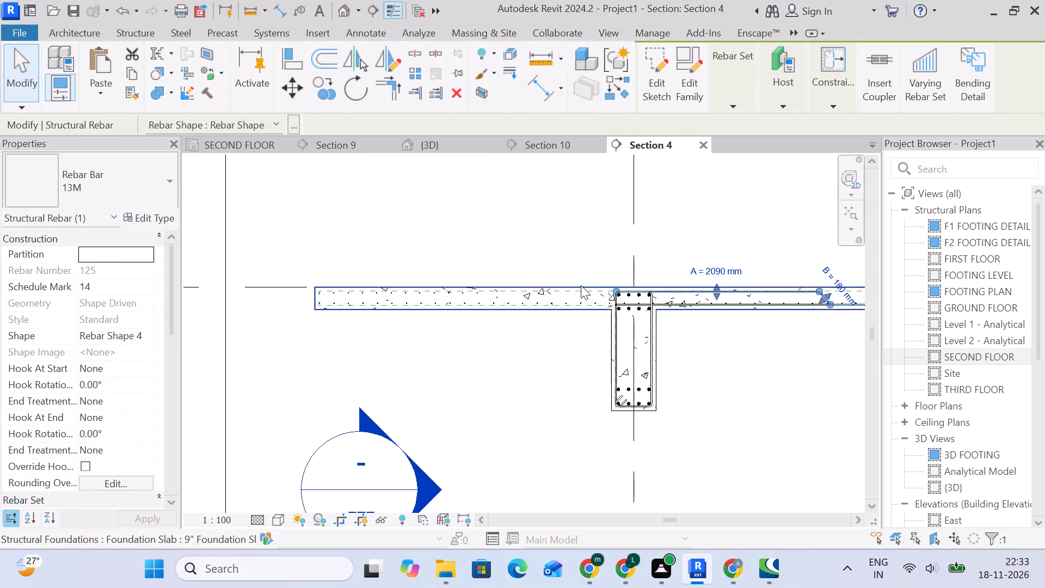
pyautogui.scroll(2, 616, 293)
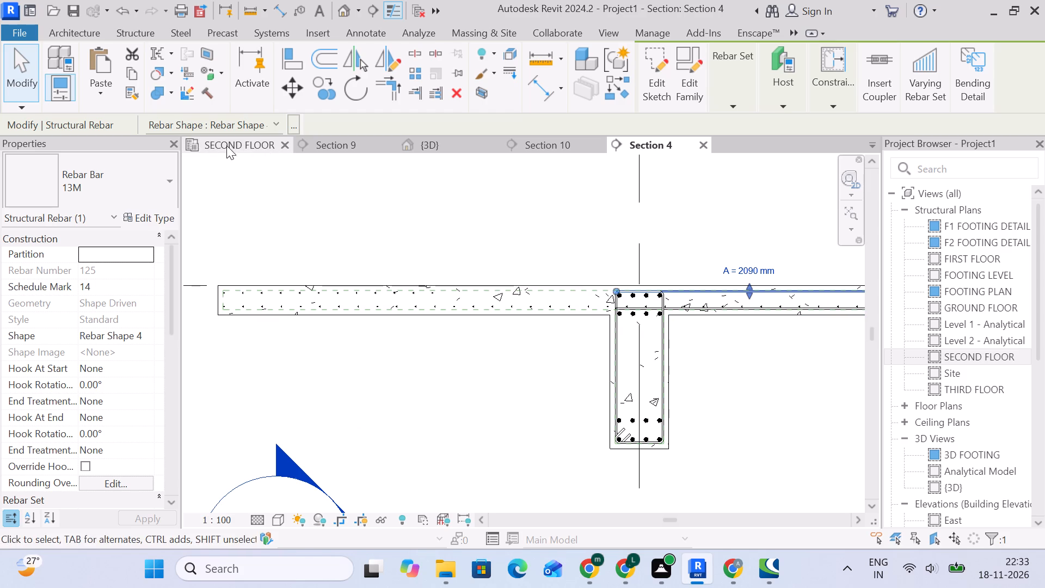
pyautogui.click(223, 145)
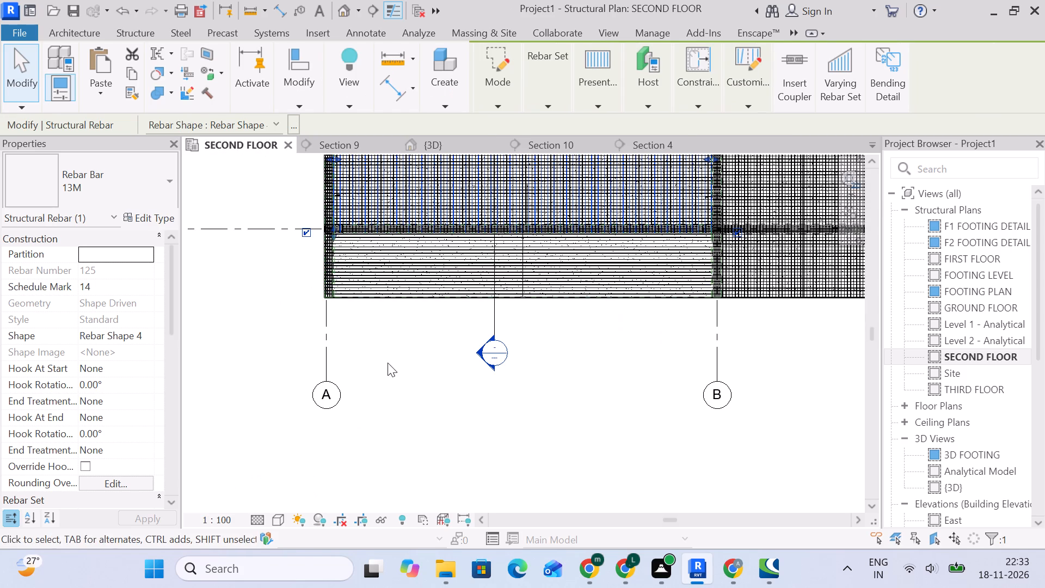
pyautogui.scroll(9, 325, 247)
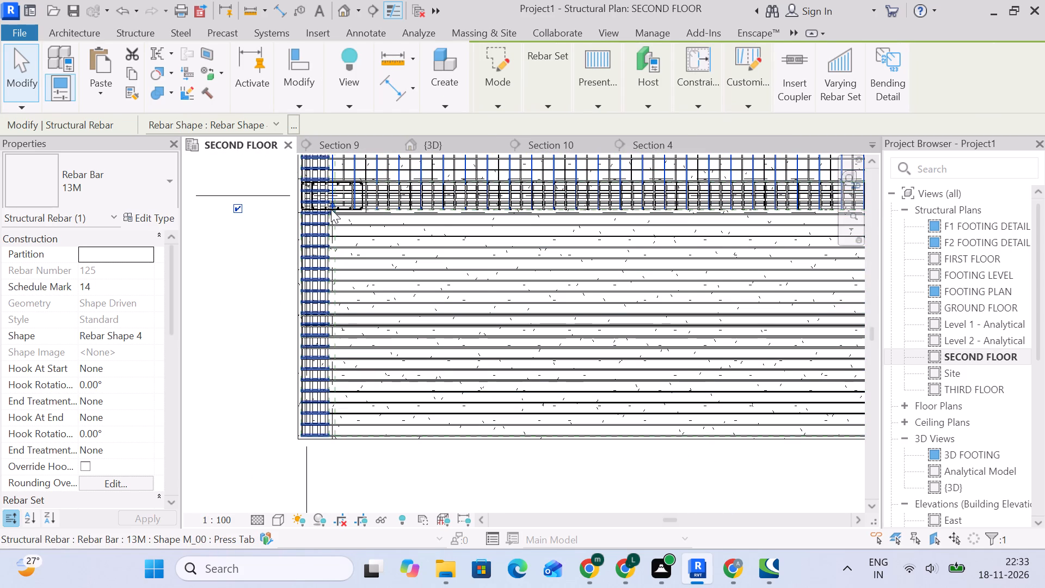
pyautogui.moveTo(330, 209); pyautogui.dragTo(328, 429)
# Extend the selected 13M bar ends the remaining distance to the cover line at the slab's outer edge between grids A and B.
pyautogui.scroll(5, 328, 429)
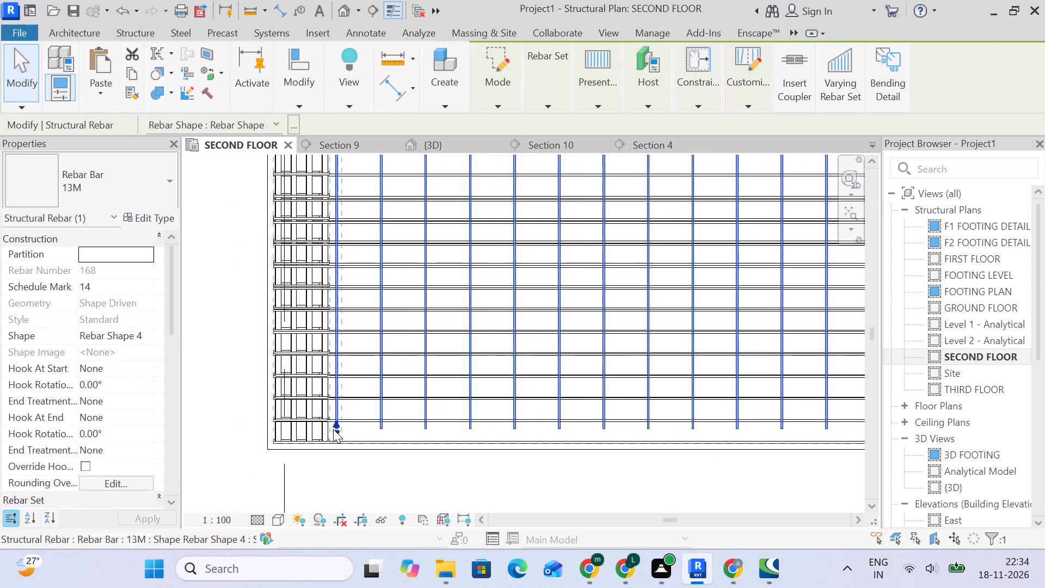
pyautogui.scroll(4, 333, 429)
pyautogui.moveTo(412, 468); pyautogui.dragTo(356, 330, button='middle')
pyautogui.scroll(1, 413, 465)
pyautogui.scroll(4, 244, 316)
pyautogui.moveTo(282, 264); pyautogui.dragTo(285, 298)
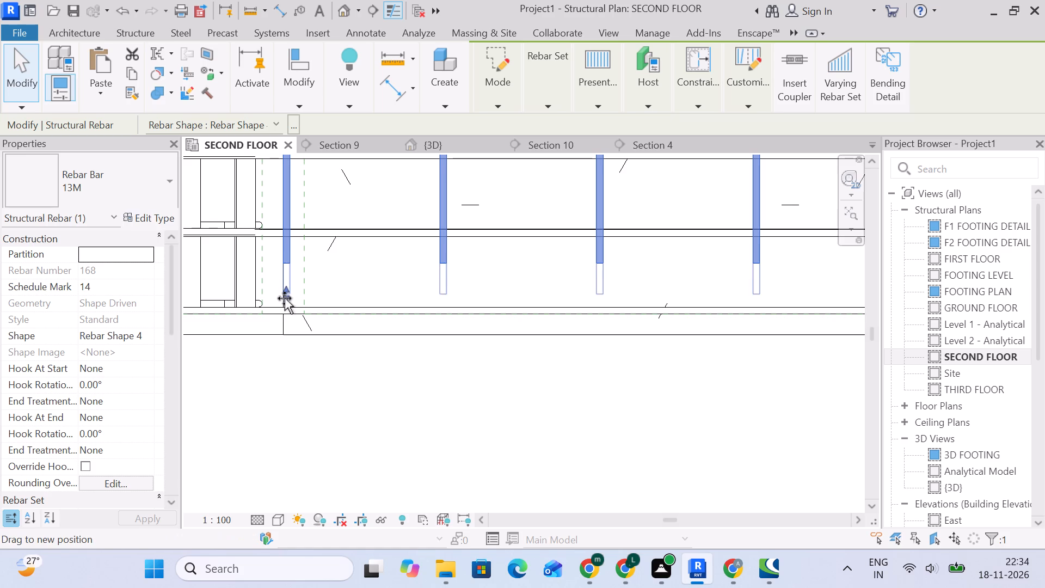
pyautogui.moveTo(285, 298); pyautogui.dragTo(285, 311)
pyautogui.scroll(-7, 336, 366)
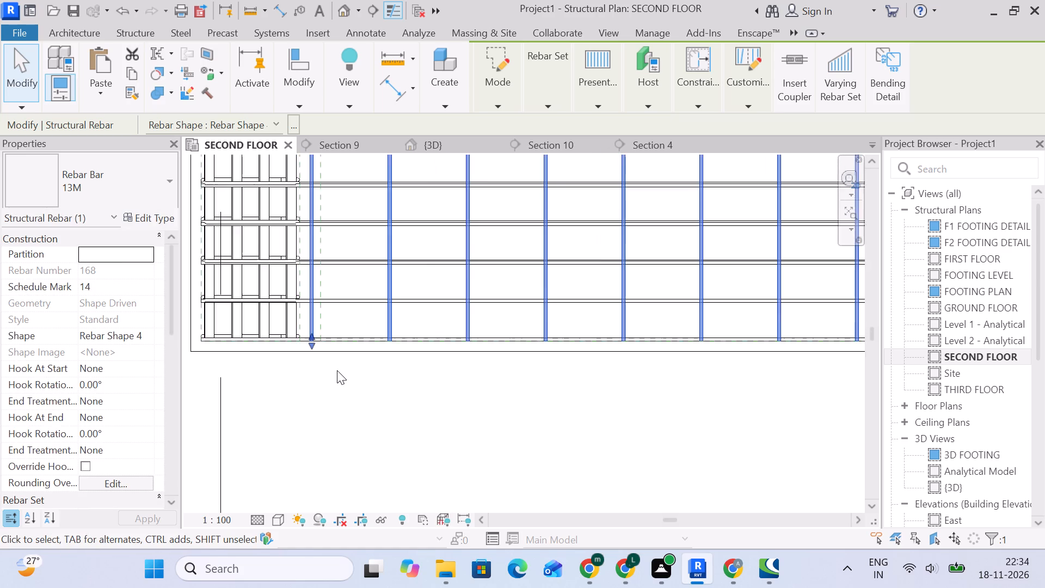
pyautogui.scroll(-10, 337, 370)
pyautogui.click(469, 424)
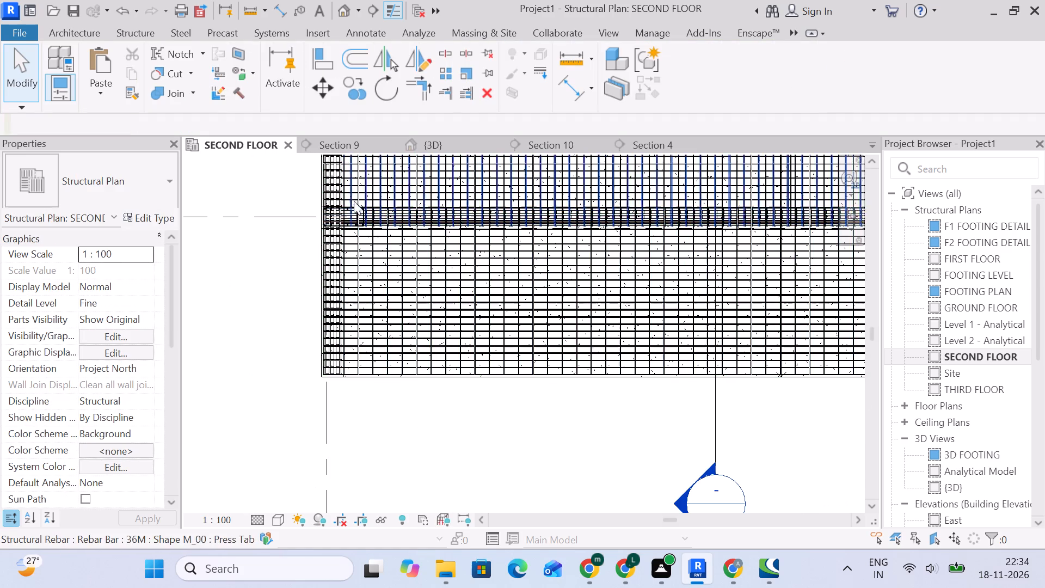
# Stretch the other 13M bent bar set ending at grid 1 between grids A and B out to the slab's outer edge cover.
pyautogui.scroll(8, 352, 199)
pyautogui.click(348, 206)
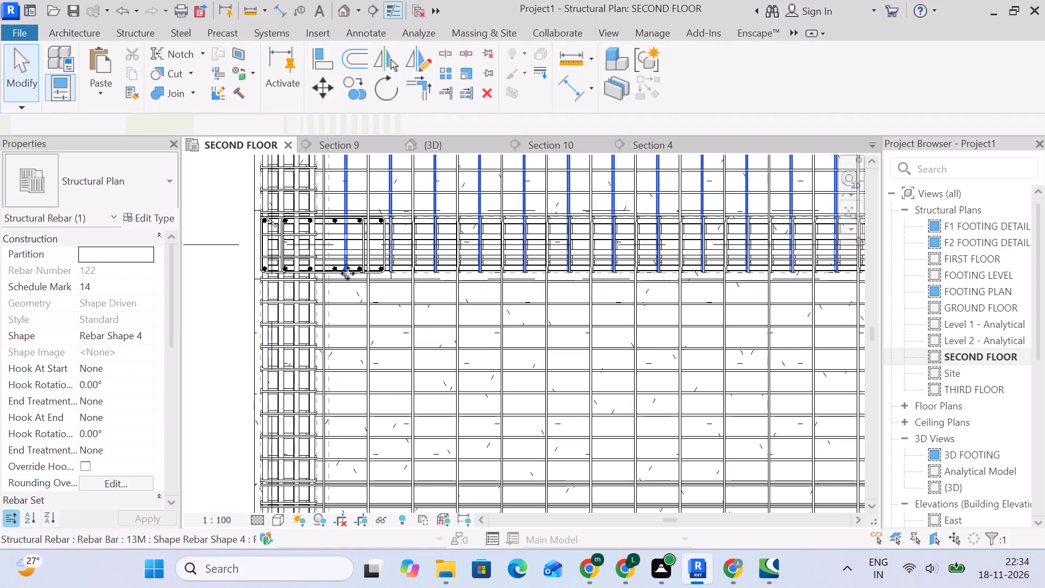
pyautogui.moveTo(347, 274); pyautogui.dragTo(365, 464)
pyautogui.scroll(-4, 376, 454)
pyautogui.moveTo(383, 450); pyautogui.dragTo(374, 265, button='middle')
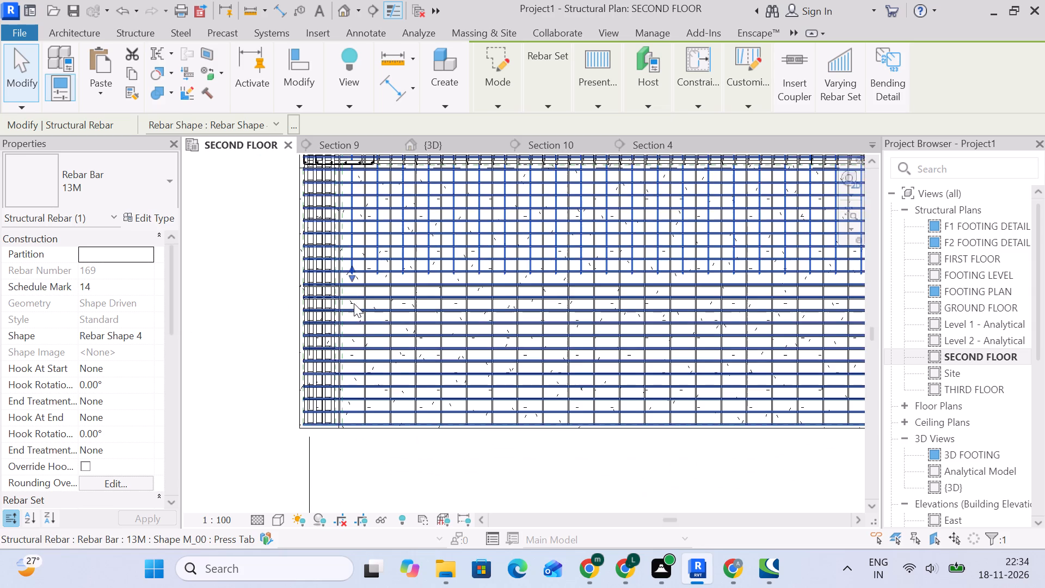
pyautogui.moveTo(352, 275); pyautogui.dragTo(352, 417)
pyautogui.scroll(10, 352, 422)
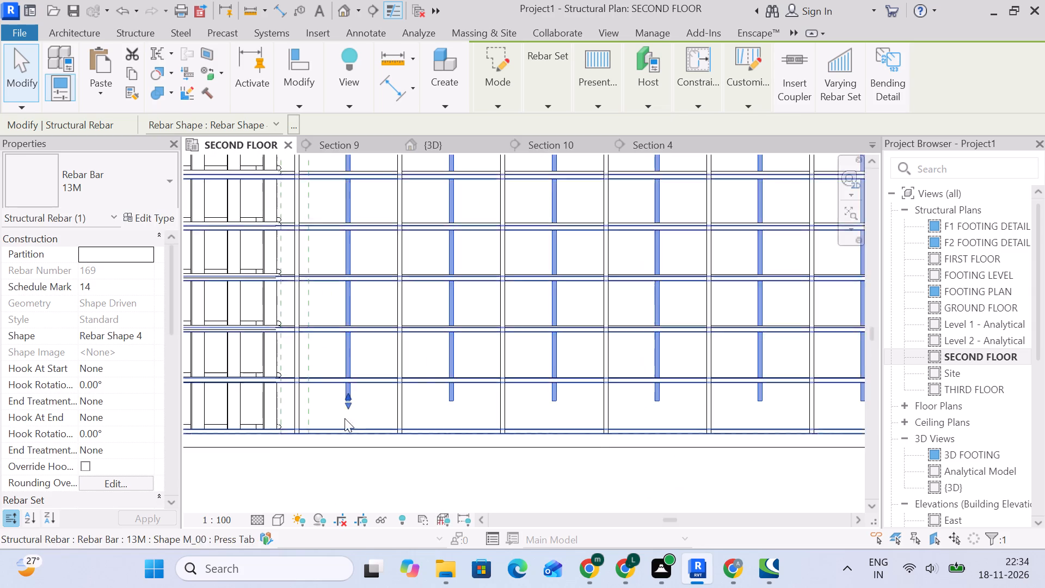
pyautogui.scroll(3, 344, 415)
pyautogui.moveTo(348, 392); pyautogui.dragTo(353, 442)
pyautogui.scroll(3, 349, 446)
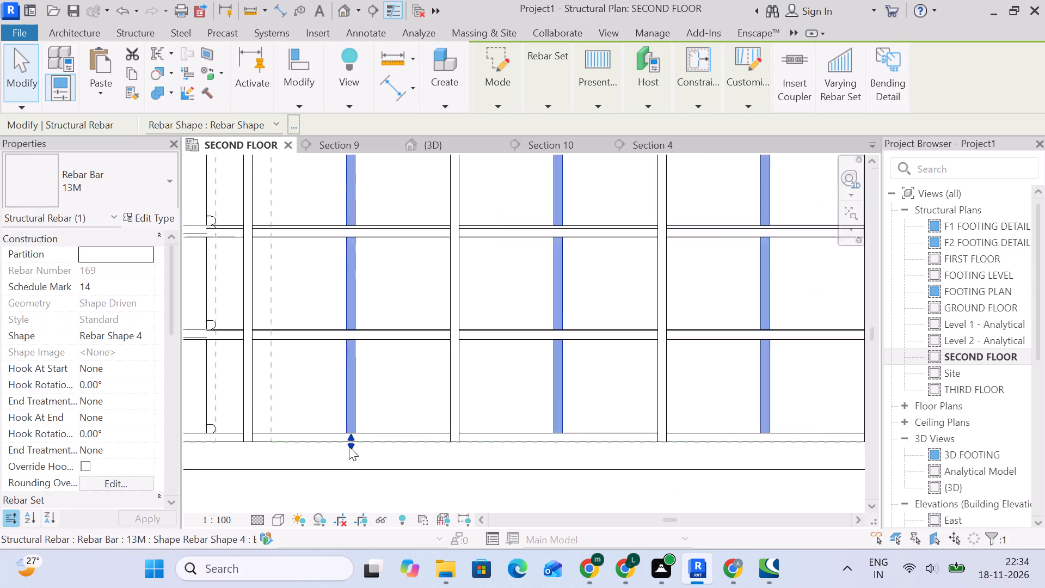
pyautogui.scroll(2, 349, 446)
pyautogui.scroll(-20, 358, 442)
pyautogui.scroll(1, 408, 424)
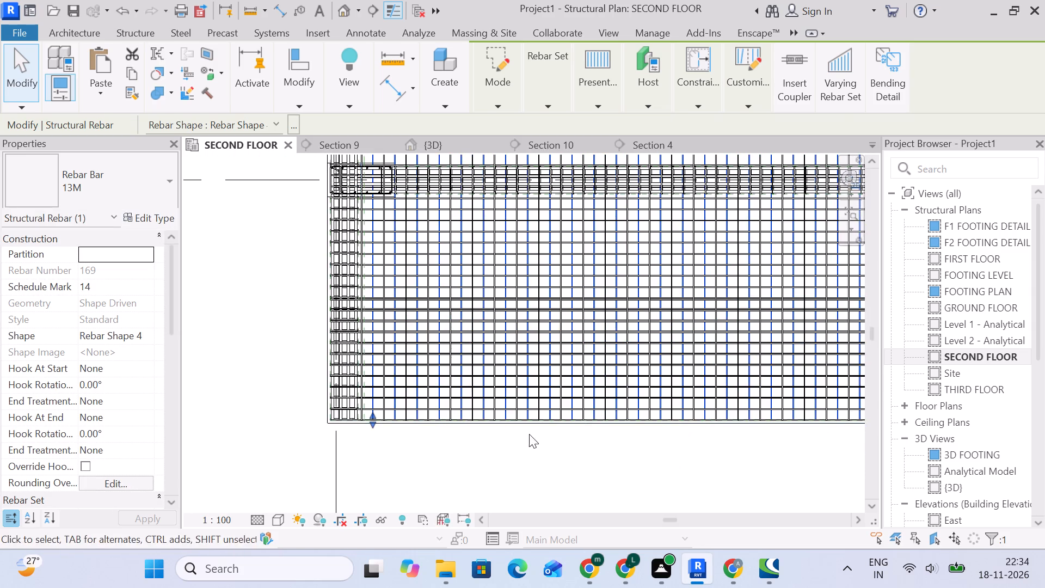
# Examine the extended 13M bar sets between grids A and B, checking each set around grid B and the outer slab edge.
pyautogui.moveTo(533, 436); pyautogui.dragTo(384, 436, button='middle')
pyautogui.scroll(-5, 416, 436)
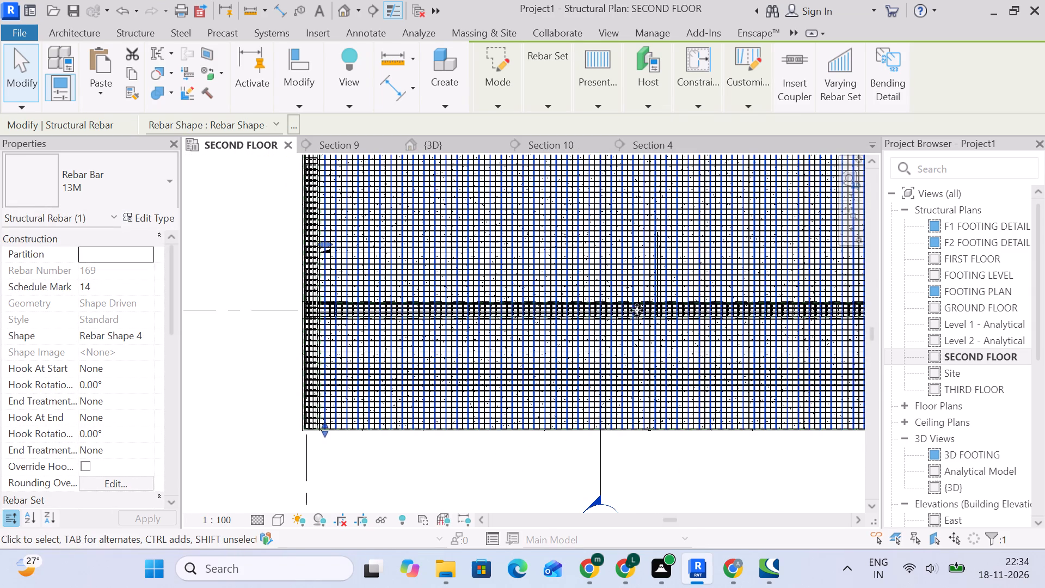
pyautogui.scroll(-5, 650, 324)
pyautogui.moveTo(606, 340); pyautogui.dragTo(344, 362, button='middle')
pyautogui.scroll(10, 550, 359)
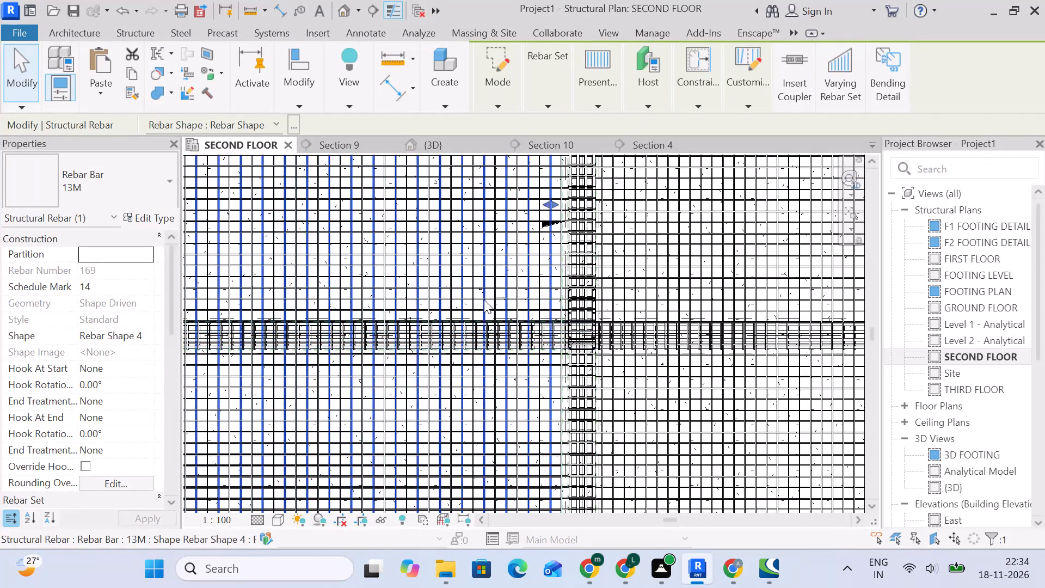
pyautogui.scroll(5, 479, 265)
pyautogui.scroll(-5, 516, 314)
pyautogui.moveTo(517, 321); pyautogui.dragTo(531, 190, button='middle')
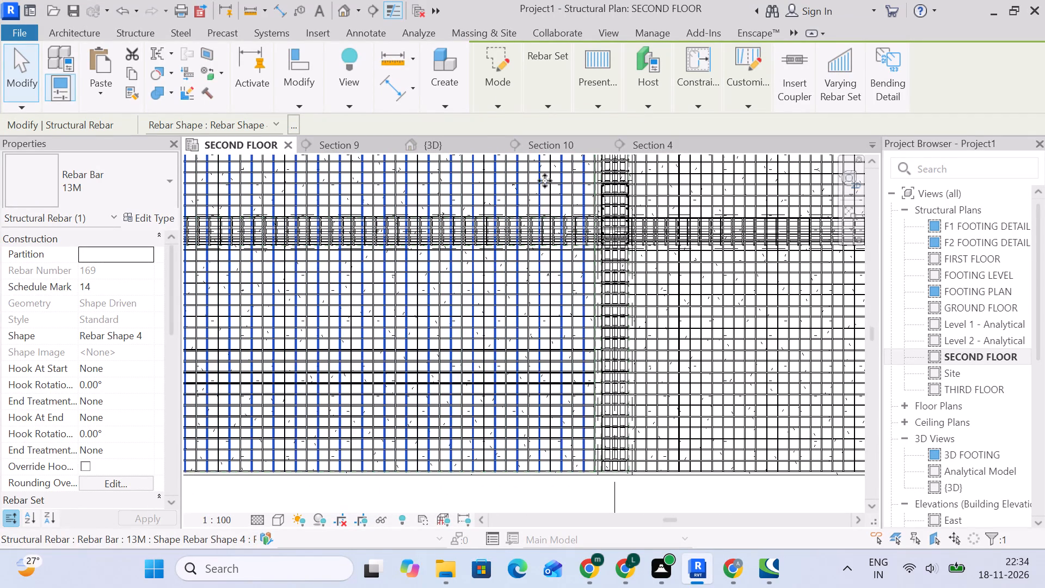
pyautogui.scroll(-11, 545, 189)
pyautogui.moveTo(566, 375); pyautogui.dragTo(533, 418, button='middle')
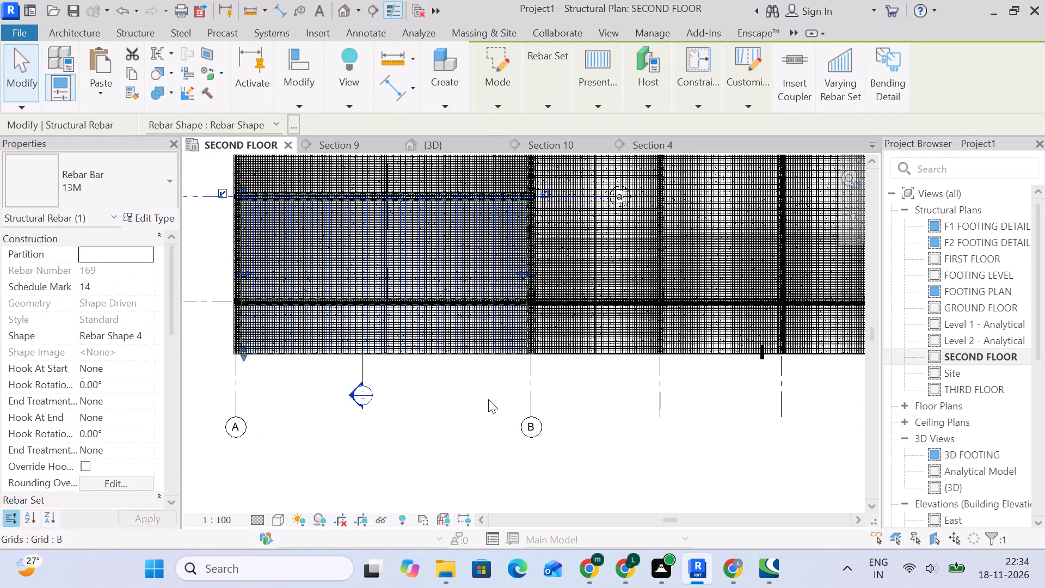
pyautogui.moveTo(486, 399); pyautogui.dragTo(482, 416, button='middle')
pyautogui.click(479, 409)
pyautogui.scroll(12, 510, 342)
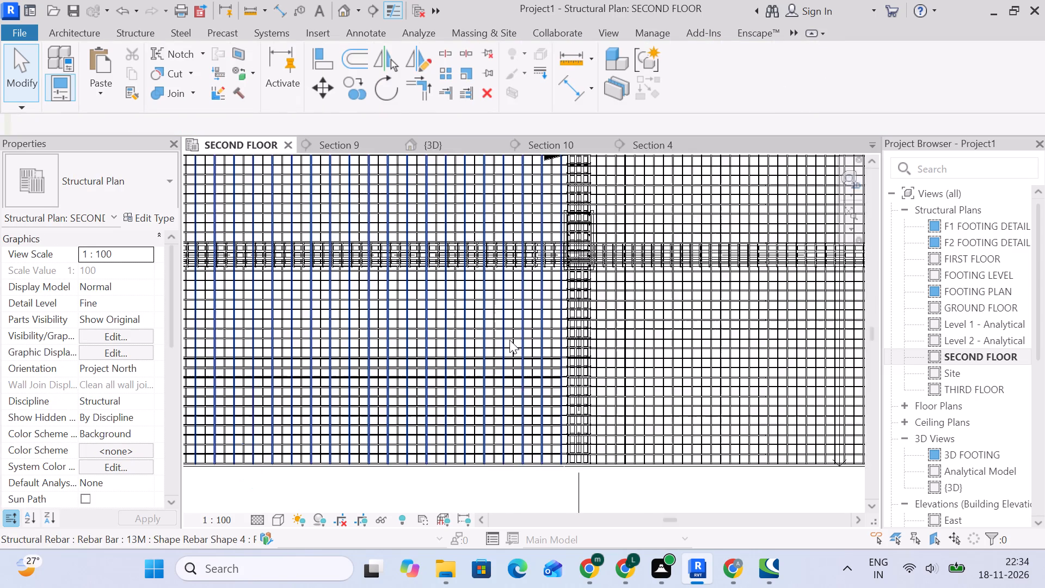
pyautogui.scroll(5, 509, 340)
pyautogui.click(508, 344)
pyautogui.scroll(-11, 519, 341)
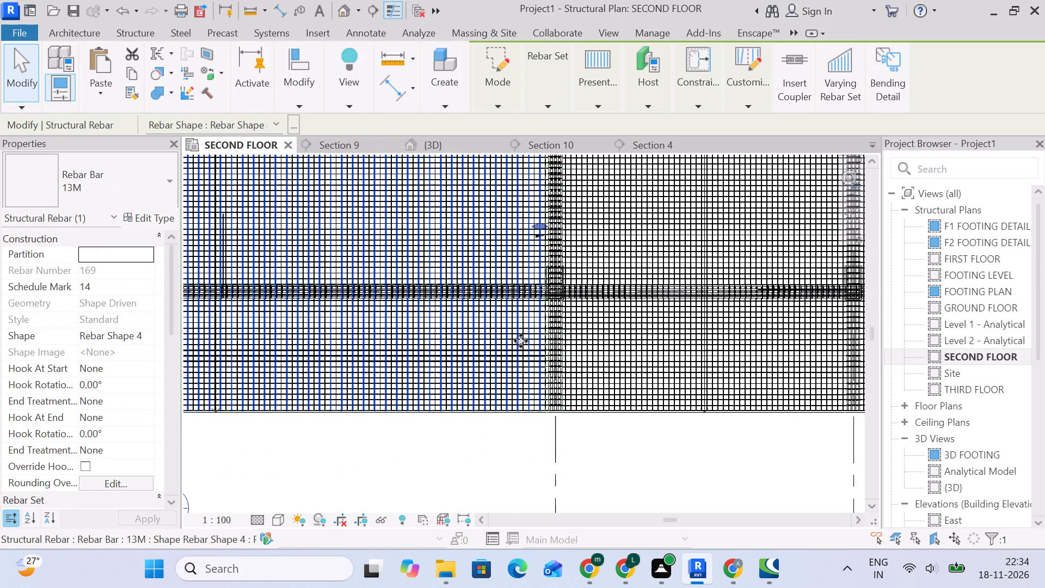
pyautogui.moveTo(560, 231); pyautogui.dragTo(543, 322, button='middle')
pyautogui.scroll(5, 543, 327)
pyautogui.moveTo(503, 404); pyautogui.dragTo(551, 290, button='middle')
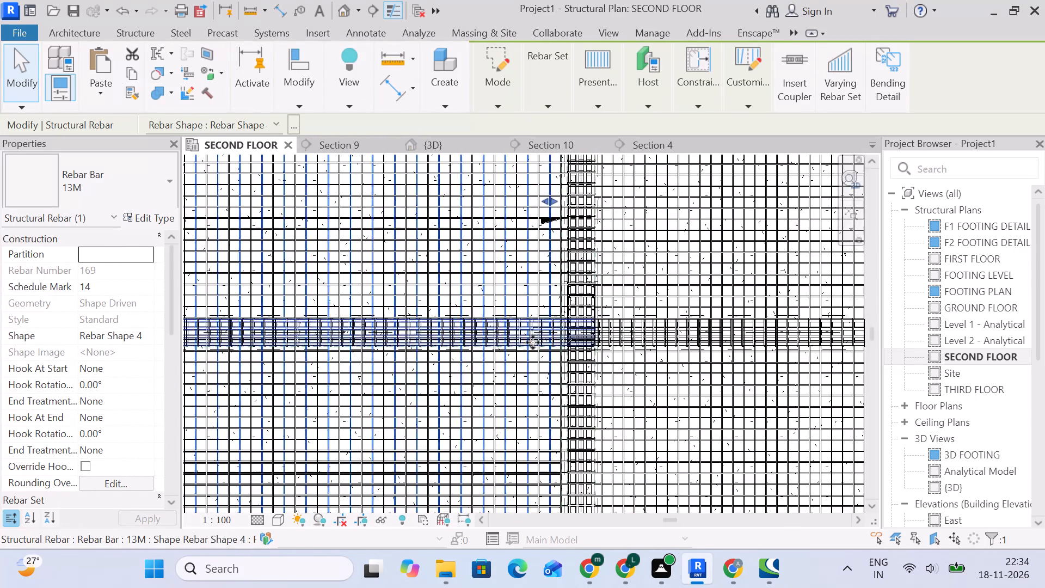
pyautogui.scroll(4, 530, 377)
pyautogui.click(542, 377)
pyautogui.scroll(-11, 542, 376)
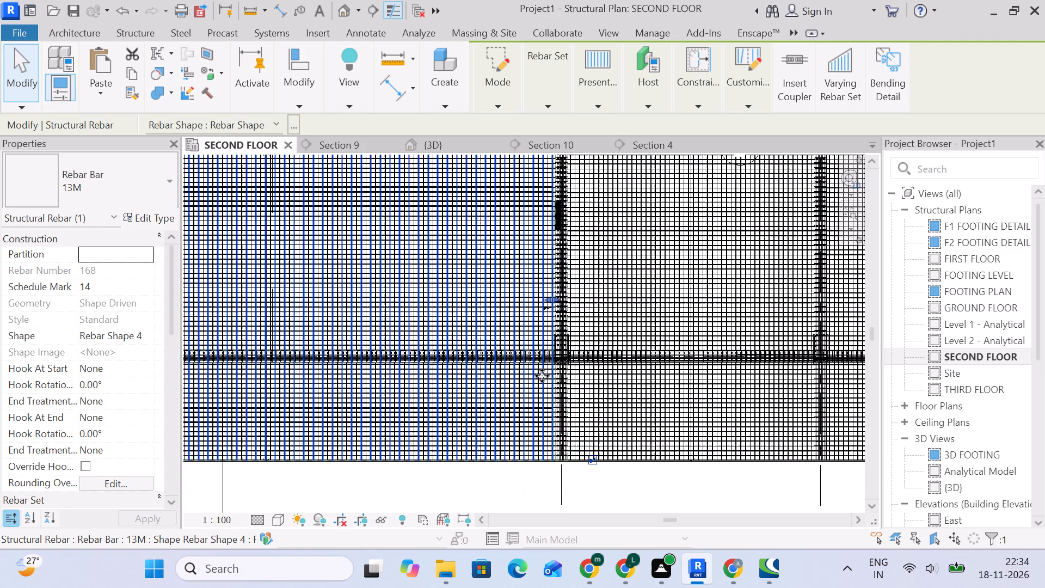
pyautogui.scroll(-1, 542, 376)
pyautogui.scroll(10, 551, 344)
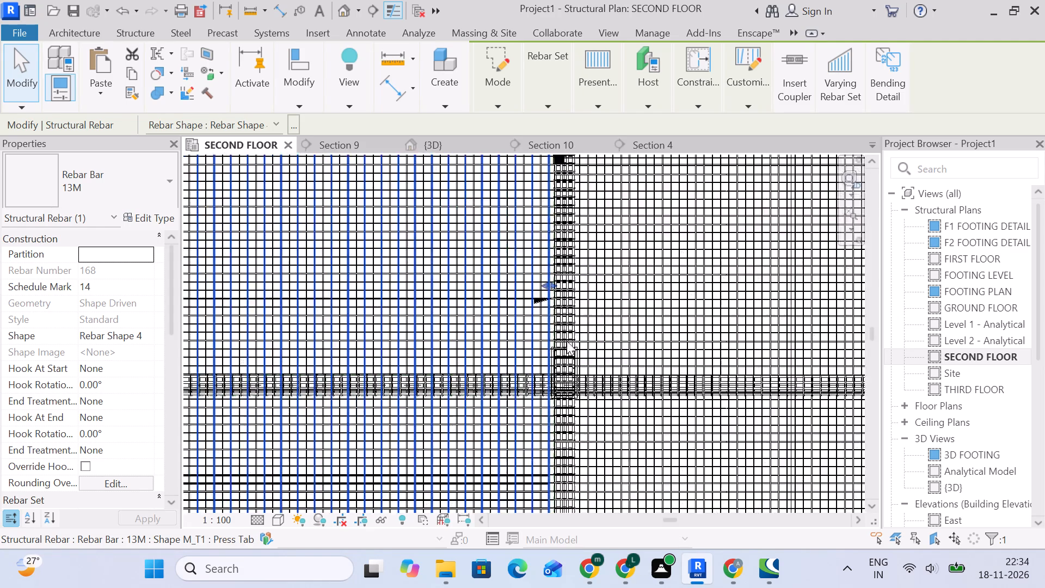
pyautogui.moveTo(570, 343); pyautogui.dragTo(747, 299, button='middle')
pyautogui.press('Escape')
# Select the straight 13M bar set along the slab's outer edge between grids A and B and stretch its distribution inward past grid 1.
pyautogui.scroll(2, 660, 306)
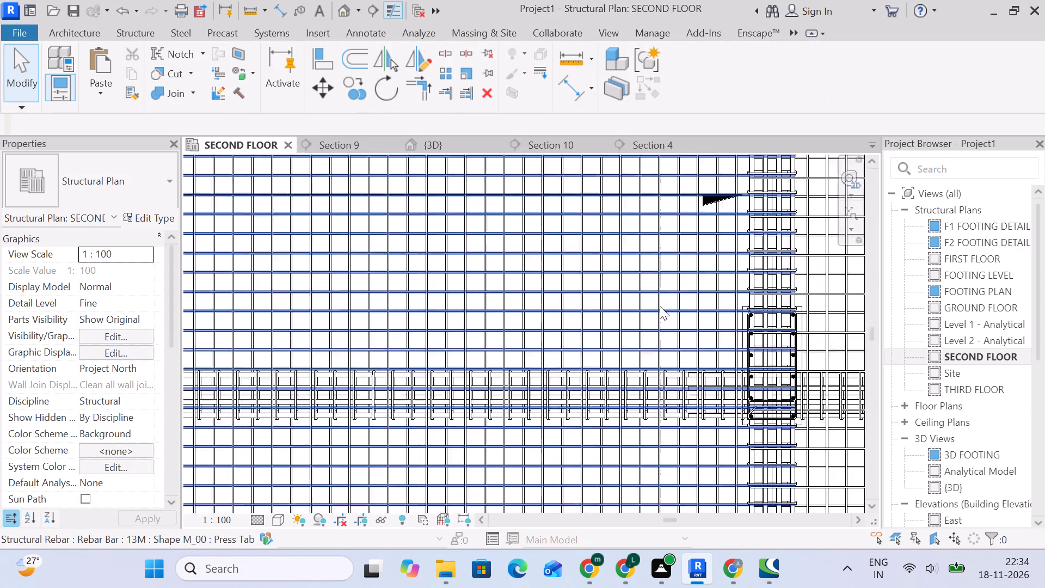
pyautogui.scroll(2, 660, 306)
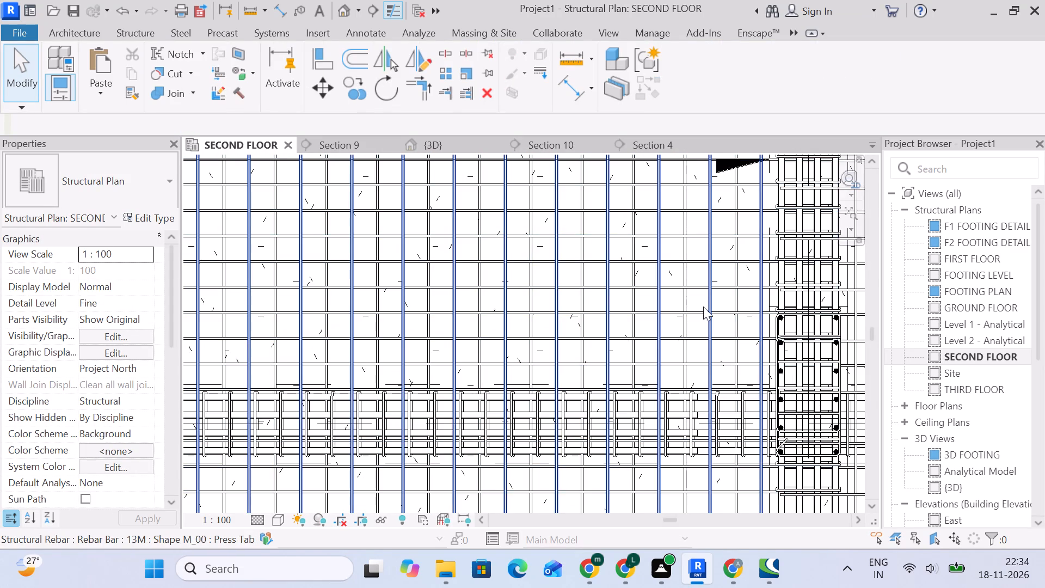
pyautogui.scroll(-4, 686, 303)
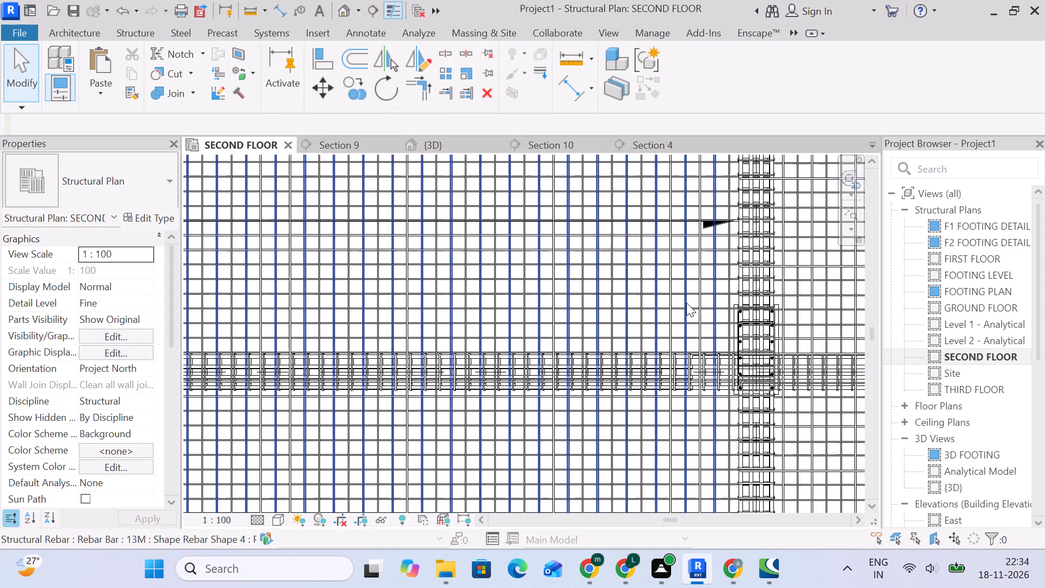
pyautogui.moveTo(686, 303); pyautogui.dragTo(681, 167, button='middle')
pyautogui.moveTo(675, 358); pyautogui.dragTo(679, 170, button='middle')
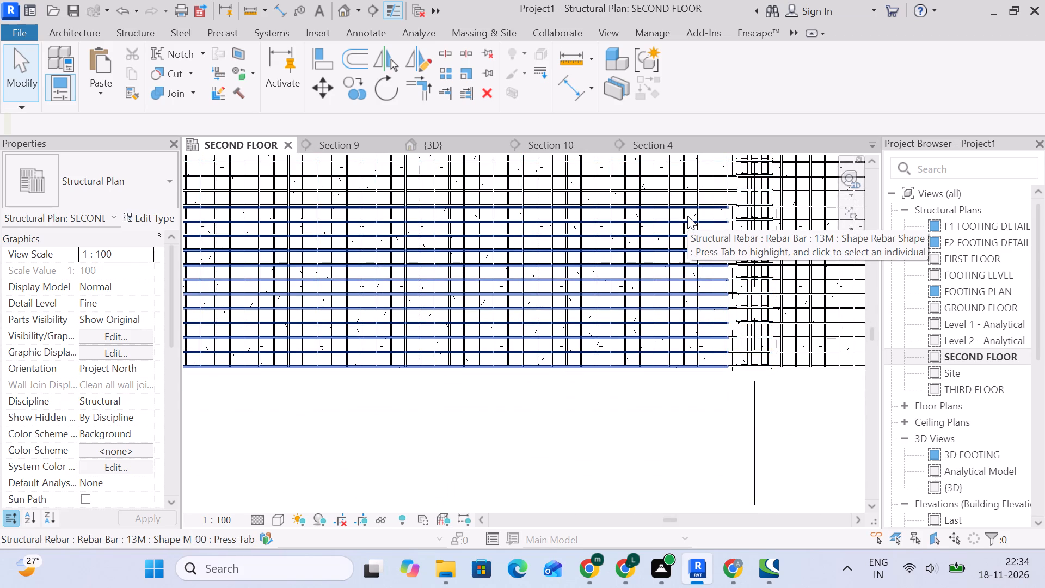
pyautogui.click(687, 216)
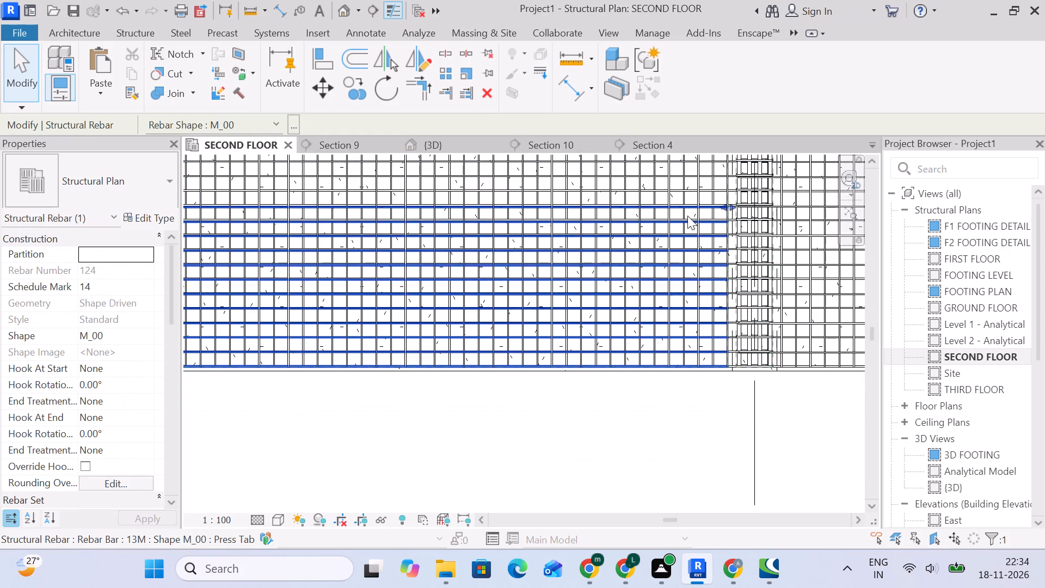
pyautogui.scroll(-10, 687, 216)
pyautogui.moveTo(533, 251); pyautogui.dragTo(627, 399, button='middle')
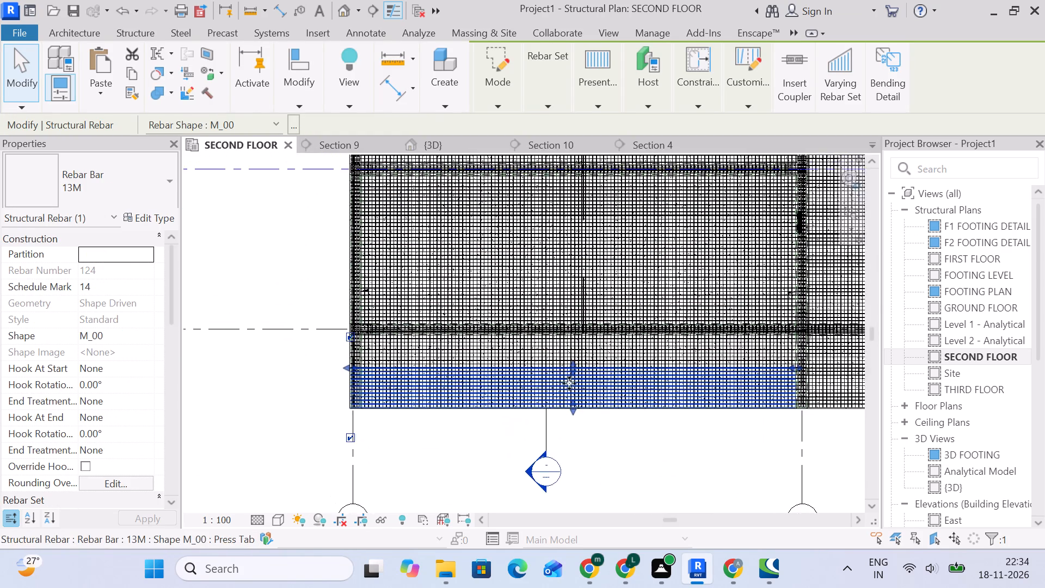
pyautogui.scroll(4, 565, 375)
pyautogui.moveTo(586, 378); pyautogui.dragTo(600, 433, button='middle')
pyautogui.moveTo(594, 414); pyautogui.dragTo(595, 242)
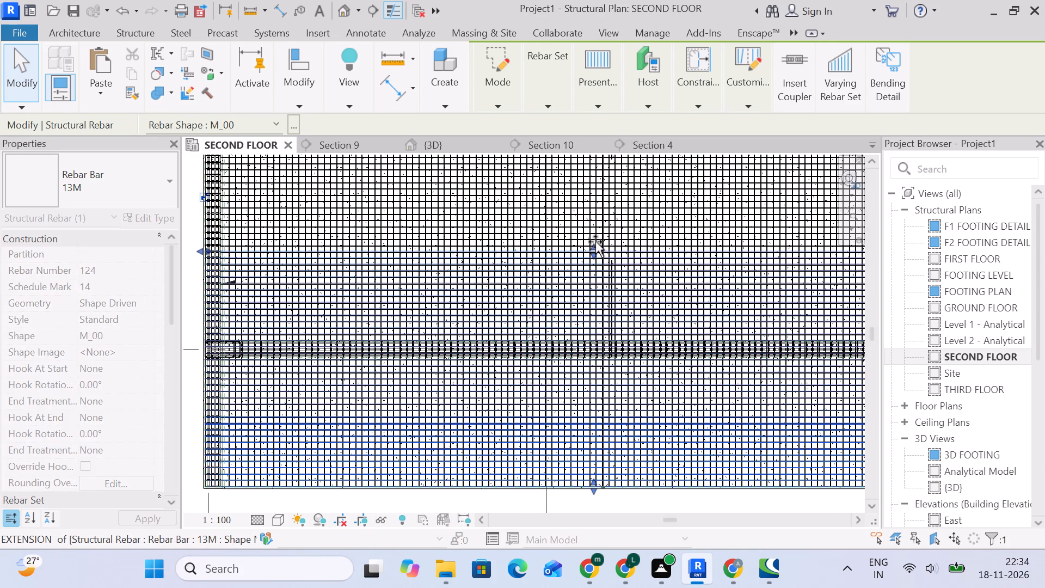
pyautogui.moveTo(595, 242); pyautogui.dragTo(597, 241)
# Adjust the straight 13M set's inner limit to near the inner end of the short single bar crossing grid 1.
pyautogui.scroll(-3, 604, 249)
pyautogui.moveTo(621, 273); pyautogui.dragTo(639, 436, button='middle')
pyautogui.scroll(3, 637, 428)
pyautogui.moveTo(643, 424); pyautogui.dragTo(662, 305, button='middle')
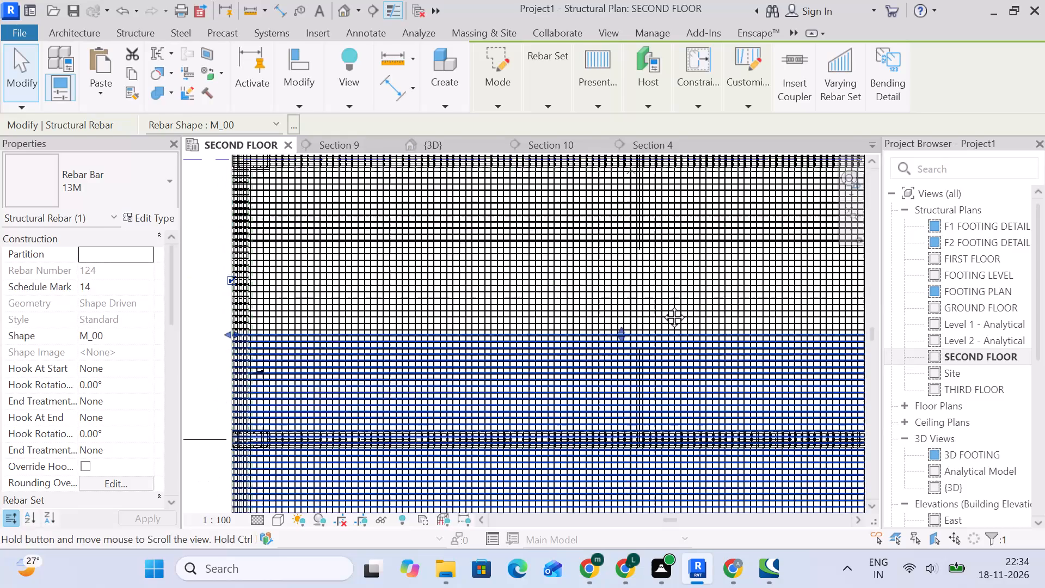
pyautogui.moveTo(662, 305); pyautogui.dragTo(662, 266, button='middle')
pyautogui.moveTo(625, 247); pyautogui.dragTo(635, 242)
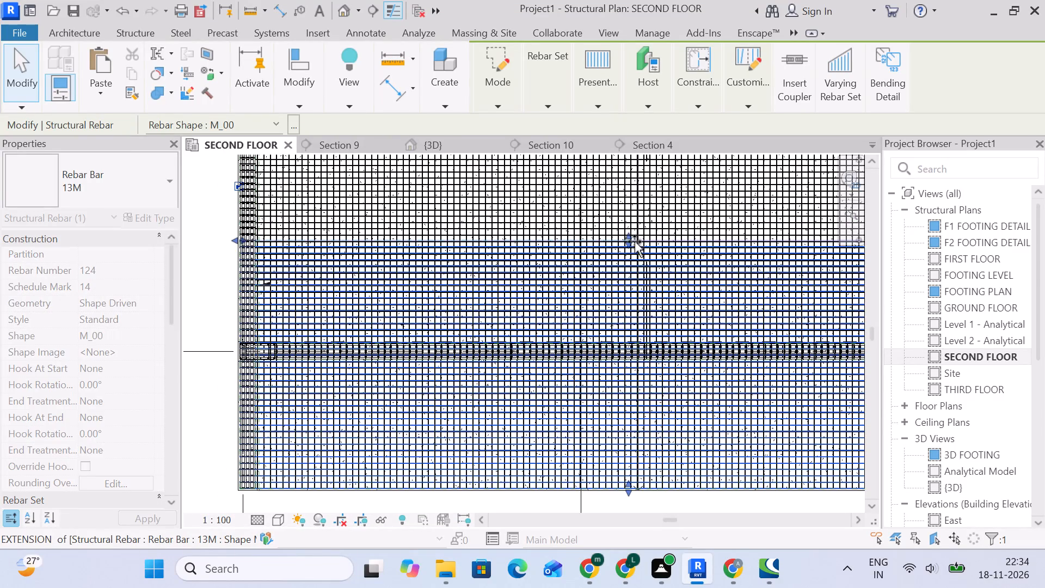
pyautogui.moveTo(635, 242); pyautogui.dragTo(638, 252)
pyautogui.scroll(-5, 671, 290)
pyautogui.moveTo(669, 293); pyautogui.dragTo(661, 283, button='middle')
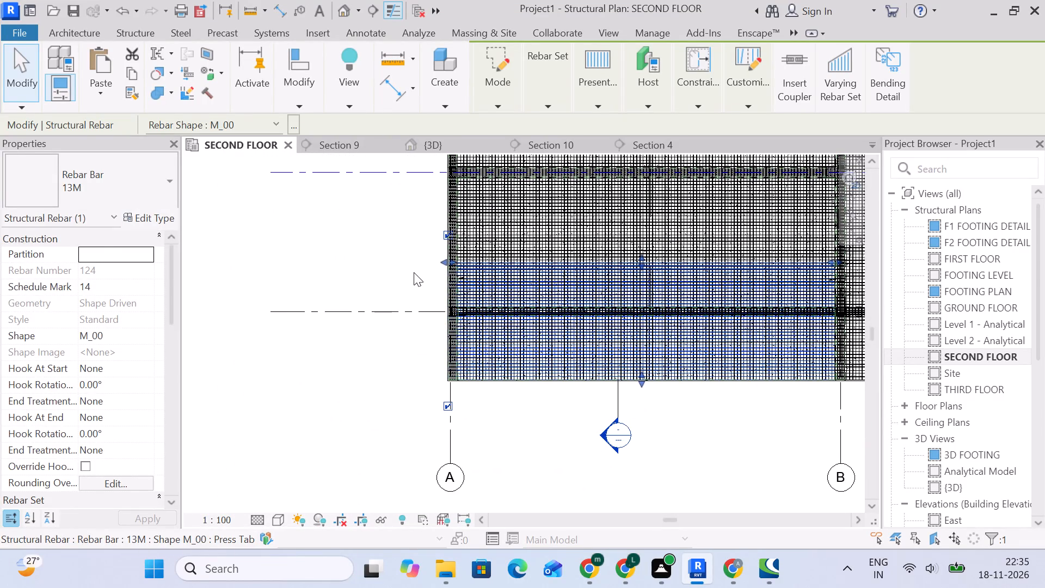
pyautogui.click(412, 269)
# Examine the overlapping 13M slab bar sets around grid A and grid 1, cycling through them to tell the sets apart.
pyautogui.scroll(4, 475, 300)
pyautogui.moveTo(598, 385); pyautogui.dragTo(563, 273, button='middle')
pyautogui.scroll(5, 522, 300)
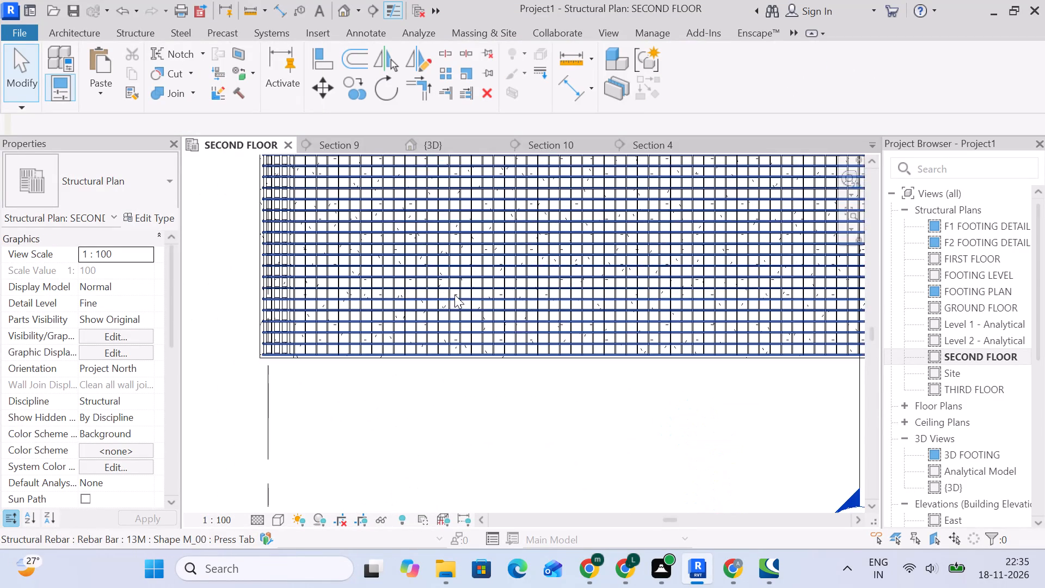
pyautogui.scroll(5, 468, 286)
pyautogui.scroll(-4, 476, 276)
pyautogui.moveTo(476, 277); pyautogui.dragTo(531, 397, button='middle')
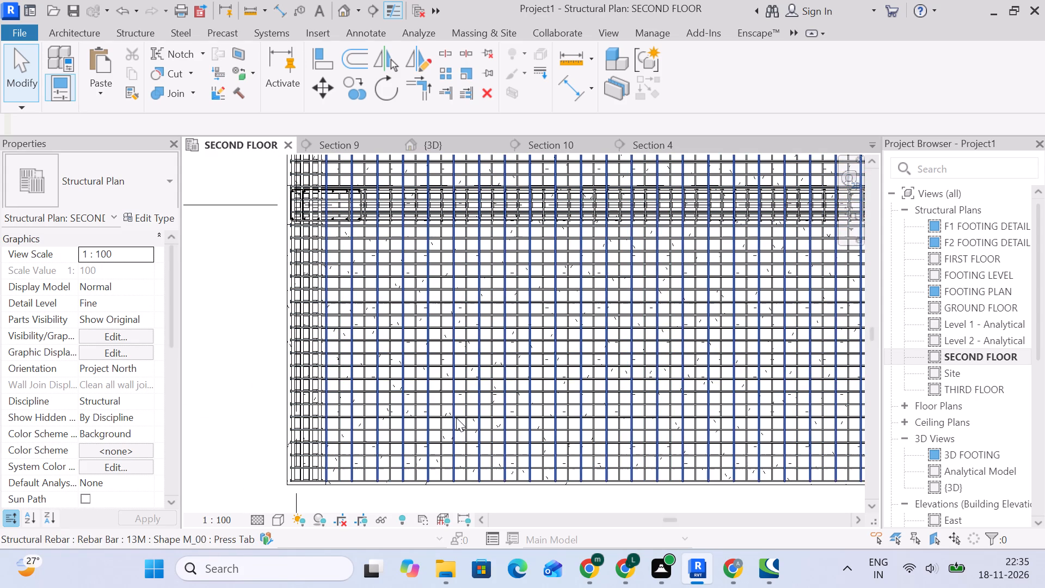
pyautogui.press('Tab')
pyautogui.press('Tab')
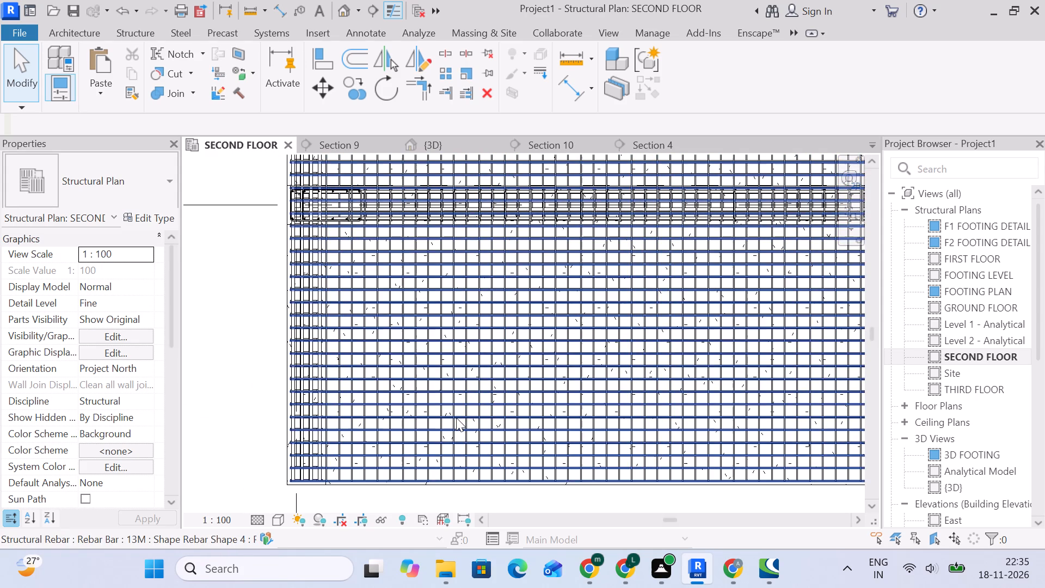
pyautogui.press('Tab')
pyautogui.press('Tab')
pyautogui.press('Tab')
pyautogui.press('Tab')
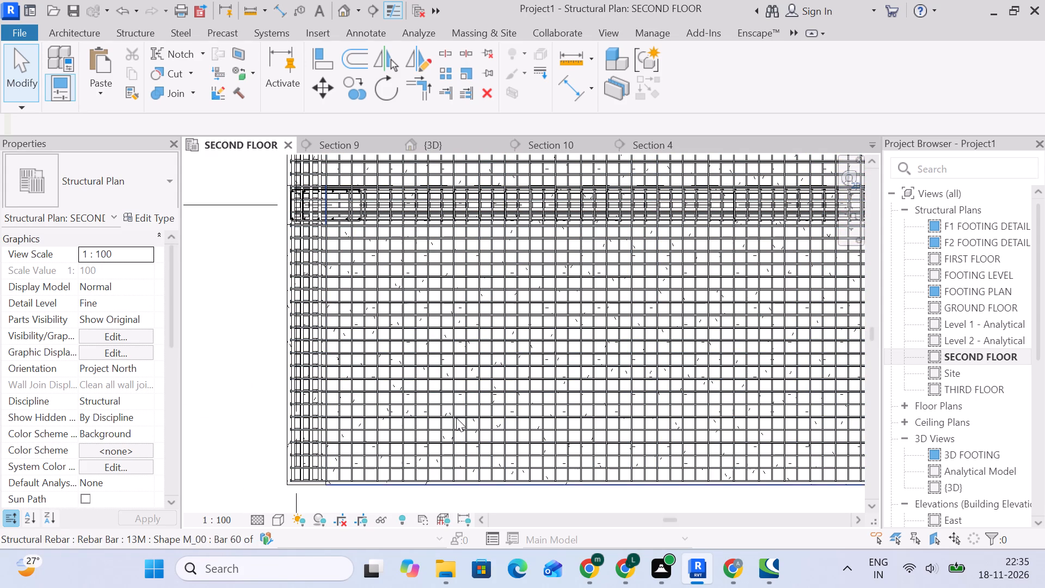
pyautogui.press('Tab')
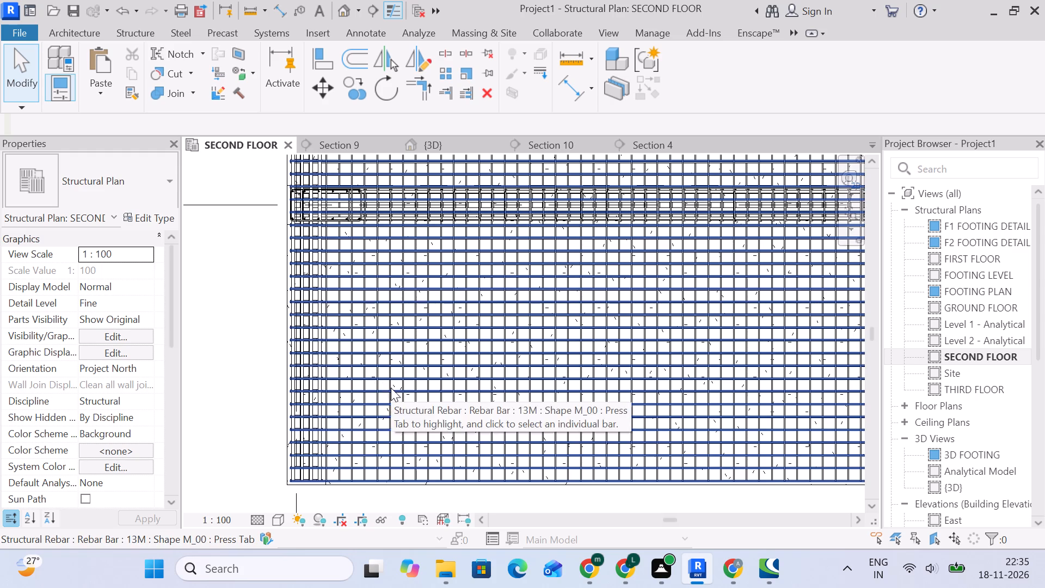
pyautogui.scroll(-4, 421, 392)
pyautogui.moveTo(422, 393); pyautogui.dragTo(439, 505, button='middle')
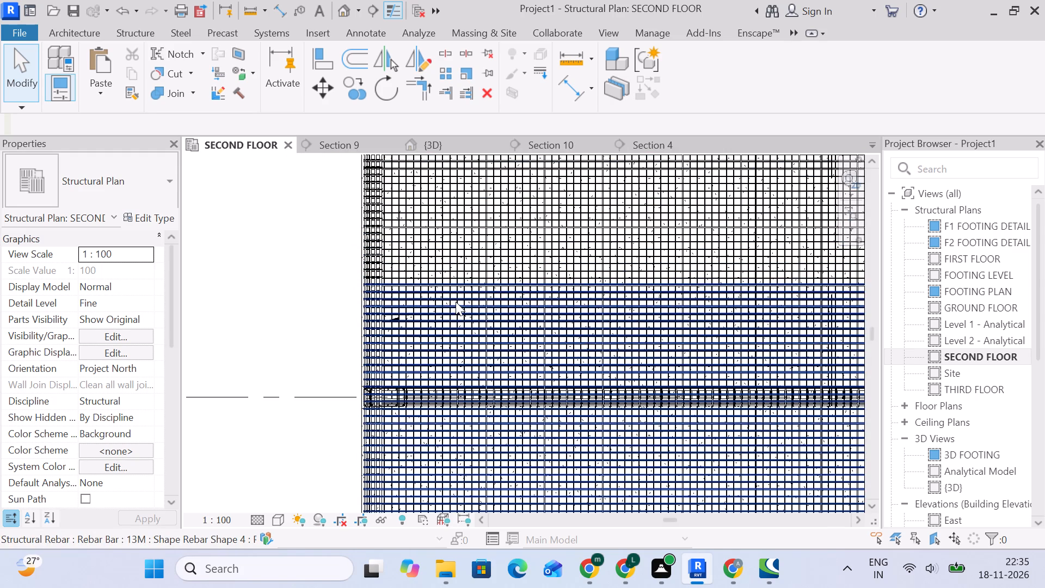
pyautogui.scroll(15, 456, 302)
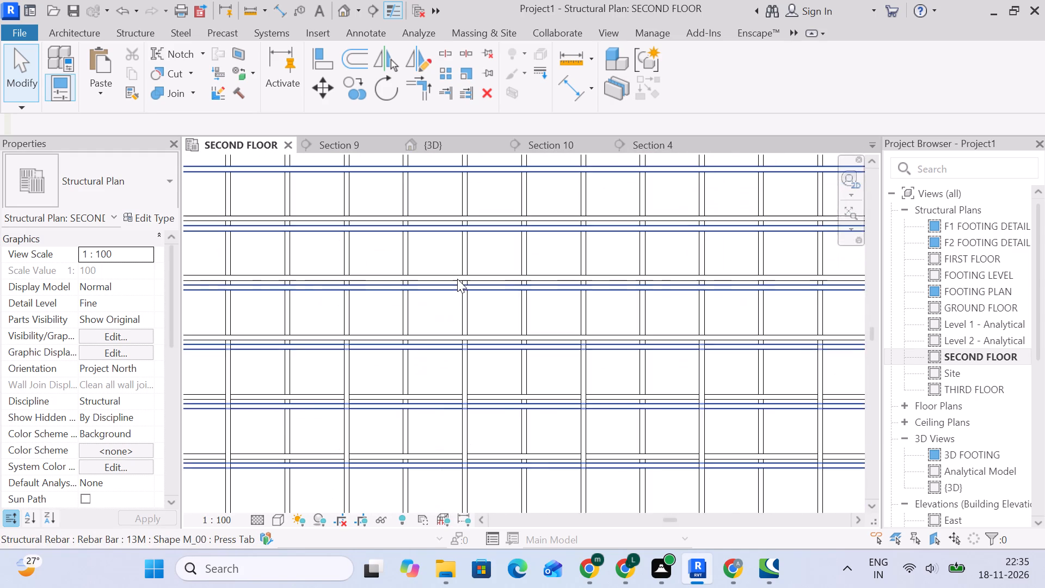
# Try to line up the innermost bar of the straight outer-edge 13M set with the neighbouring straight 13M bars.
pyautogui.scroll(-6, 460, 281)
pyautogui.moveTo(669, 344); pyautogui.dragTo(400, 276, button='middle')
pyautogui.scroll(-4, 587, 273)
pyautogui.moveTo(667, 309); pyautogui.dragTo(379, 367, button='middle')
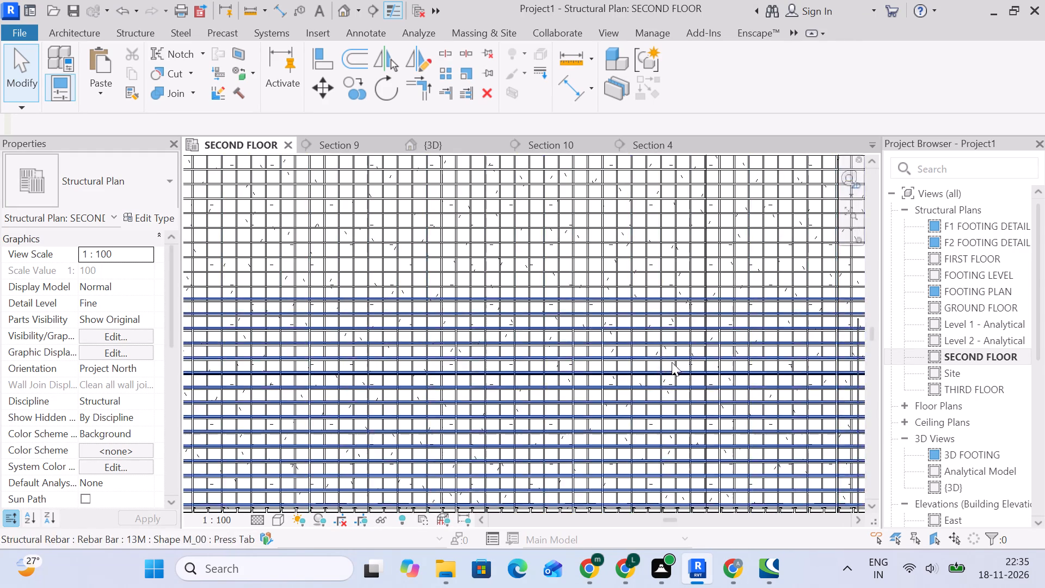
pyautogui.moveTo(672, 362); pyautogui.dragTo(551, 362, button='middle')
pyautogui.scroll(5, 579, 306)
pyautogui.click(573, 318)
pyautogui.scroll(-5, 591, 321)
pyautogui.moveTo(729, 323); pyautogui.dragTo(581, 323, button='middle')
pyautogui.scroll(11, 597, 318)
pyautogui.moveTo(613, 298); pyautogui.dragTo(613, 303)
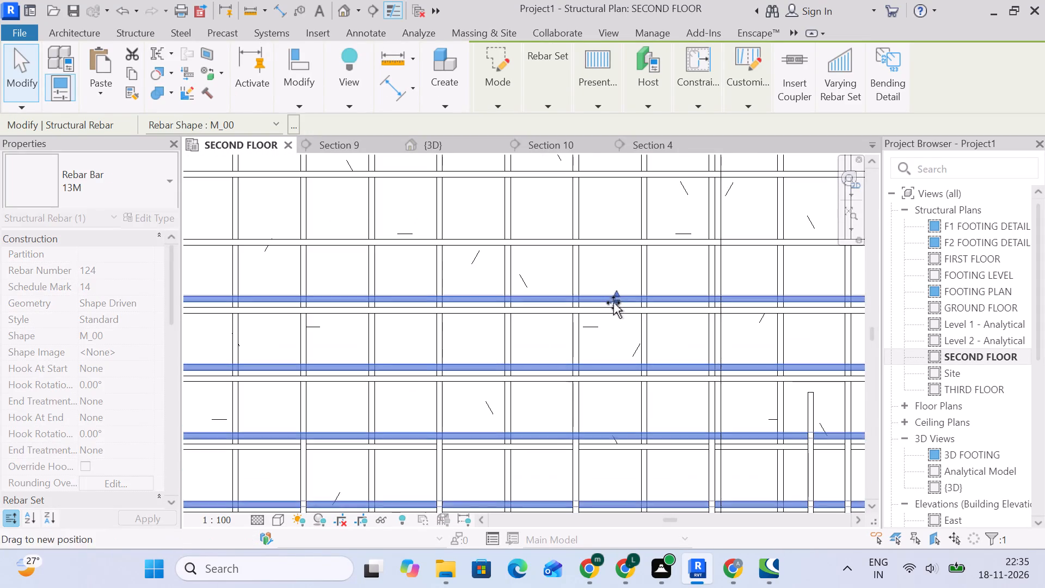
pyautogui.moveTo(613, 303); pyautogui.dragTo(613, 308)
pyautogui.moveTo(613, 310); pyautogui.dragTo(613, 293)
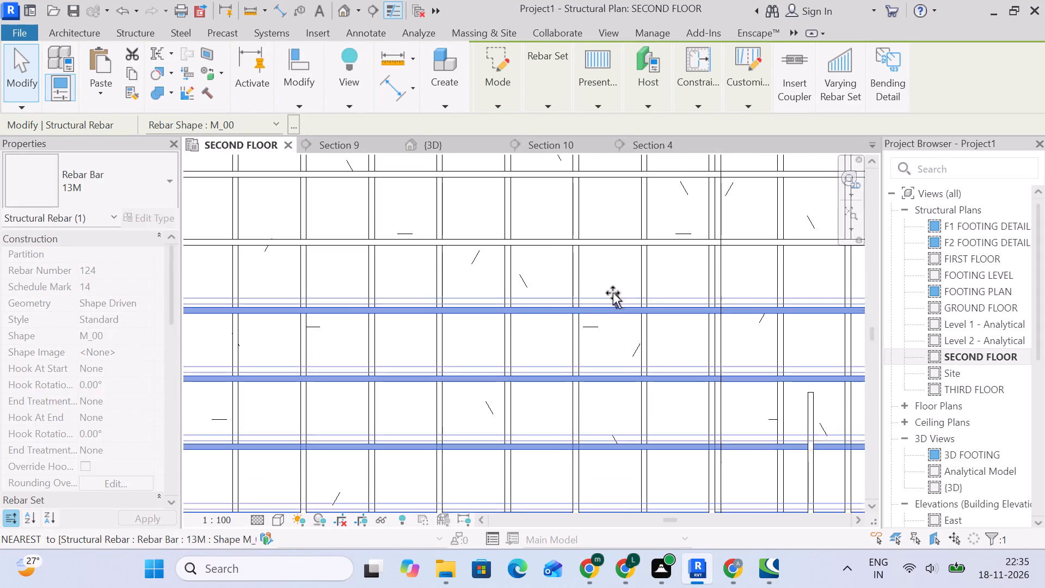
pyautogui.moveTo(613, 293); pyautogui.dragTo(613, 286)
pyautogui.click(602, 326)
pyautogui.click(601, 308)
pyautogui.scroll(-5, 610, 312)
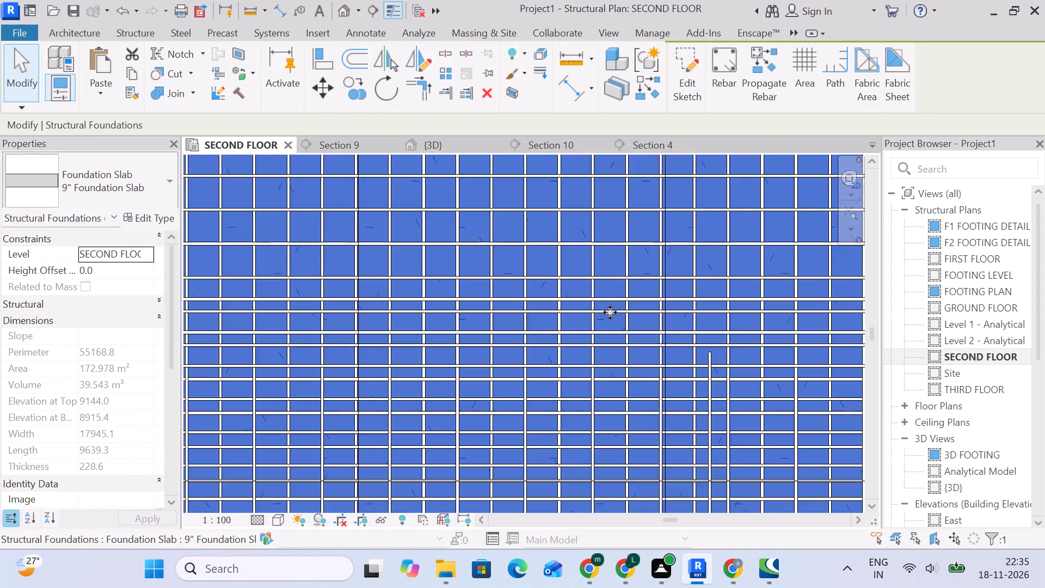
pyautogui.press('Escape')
# Examine the other 13M sets around the stretched set's inner limit, selecting each to compare its extent and bar positions.
pyautogui.click(600, 313)
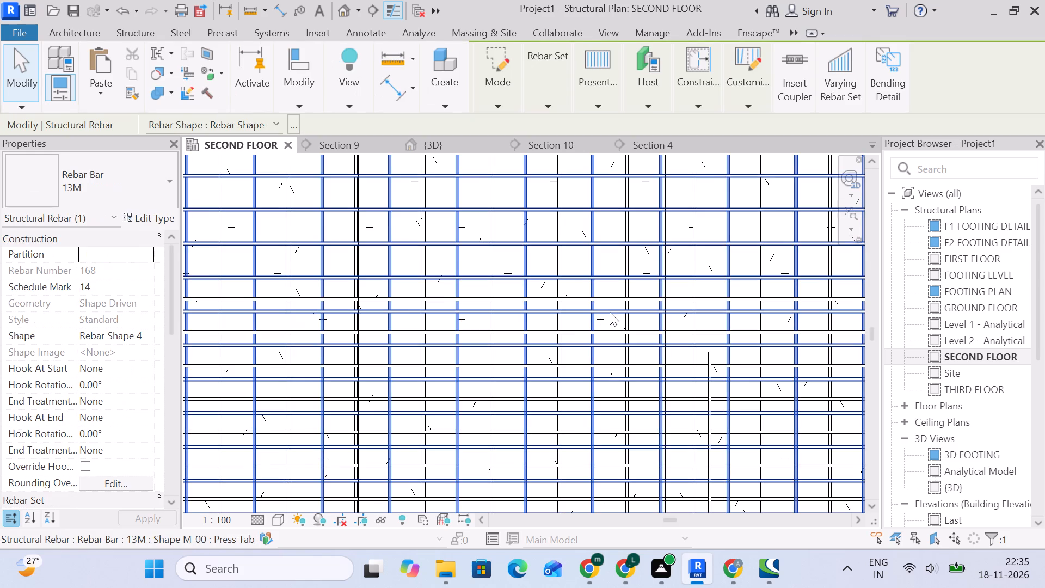
pyautogui.click(614, 313)
pyautogui.scroll(-8, 614, 313)
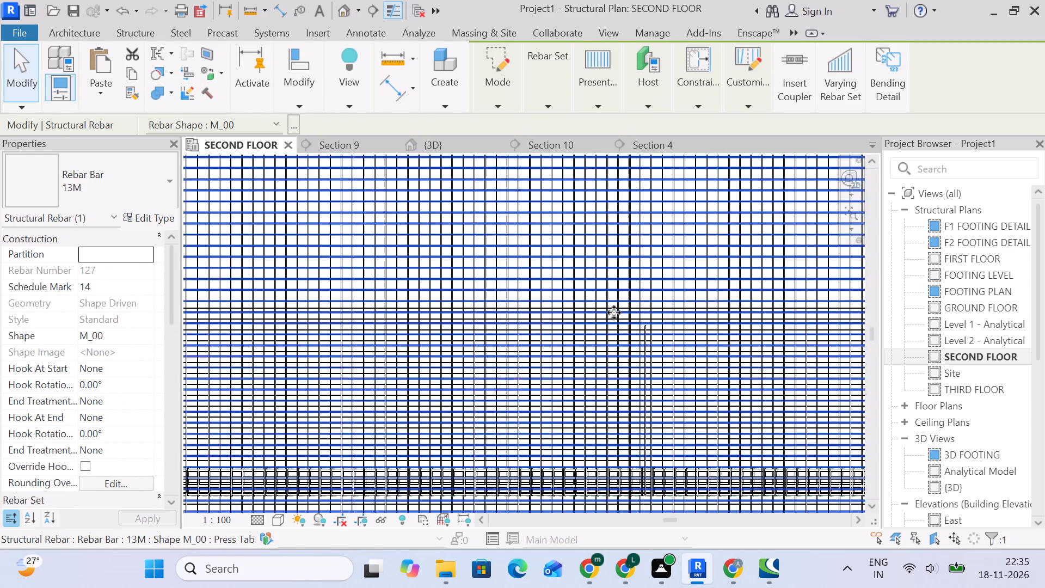
pyautogui.scroll(-7, 614, 313)
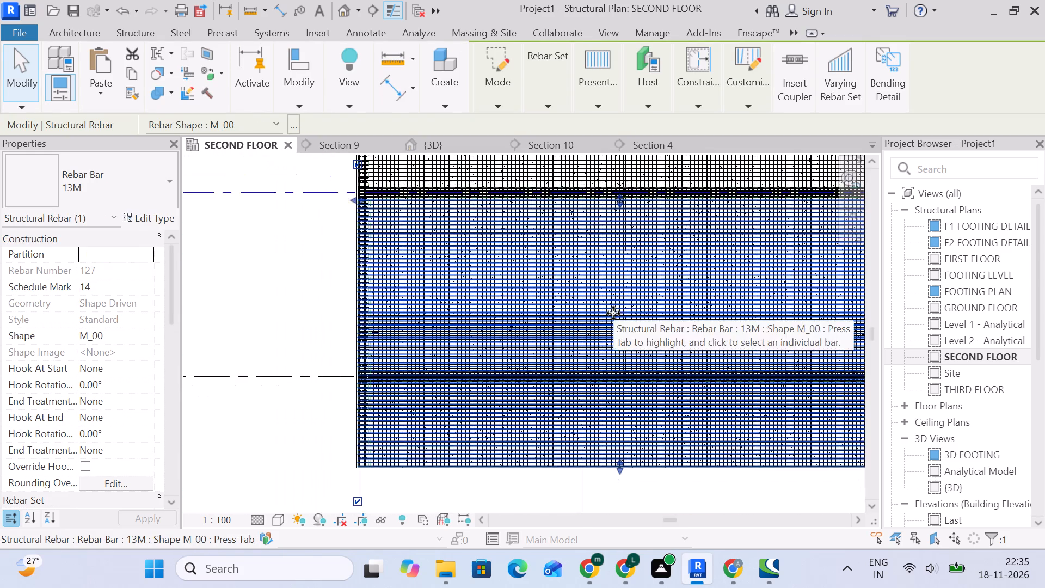
pyautogui.scroll(5, 613, 313)
pyautogui.scroll(-5, 619, 311)
pyautogui.scroll(16, 619, 312)
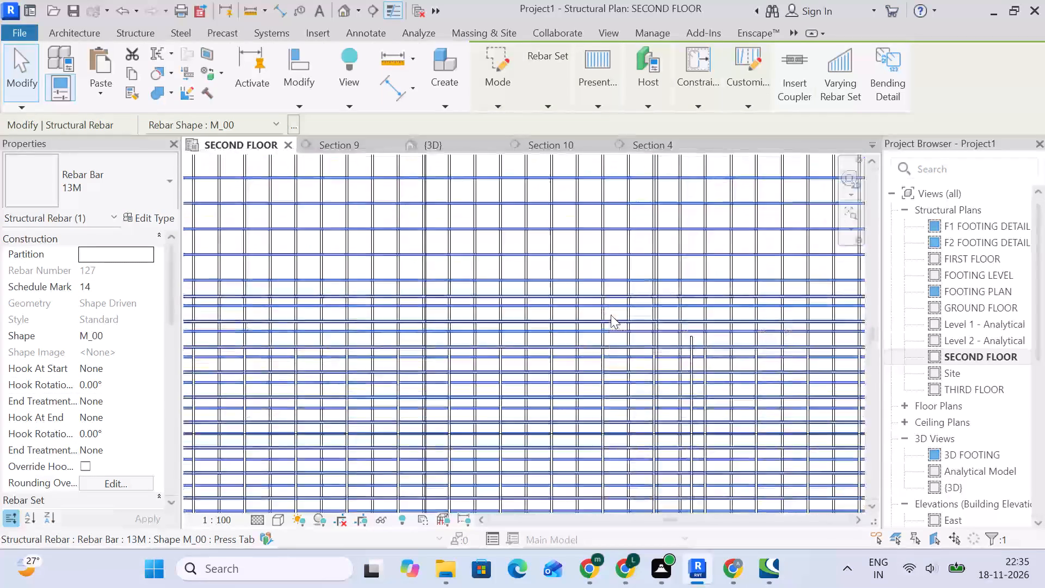
pyautogui.scroll(5, 611, 315)
# Align the innermost bar of the straight outer-edge 13M set with the parallel straight 13M bars between grids A and B.
pyautogui.click(618, 267)
pyautogui.scroll(-6, 625, 278)
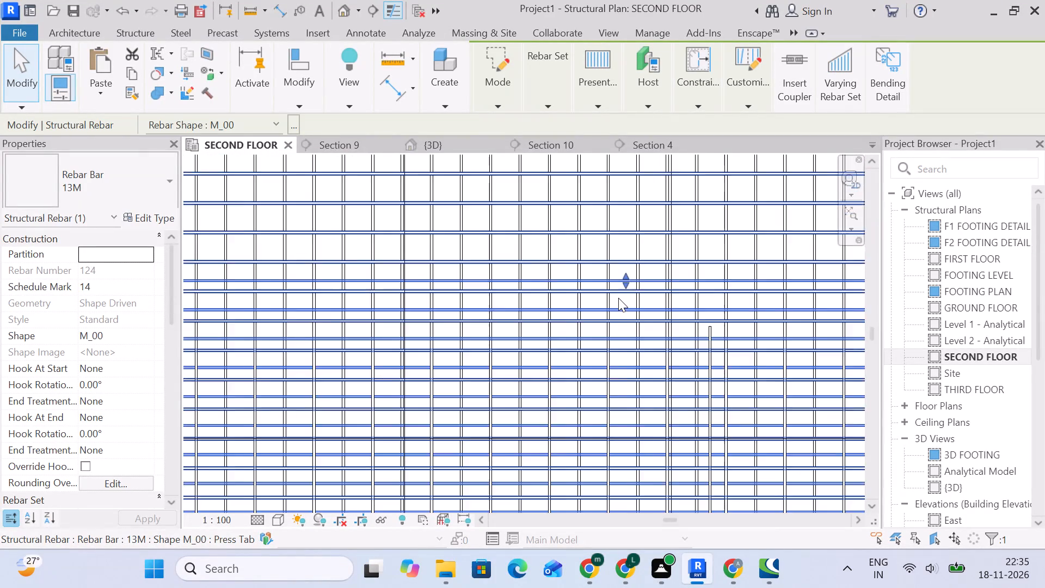
pyautogui.scroll(-17, 618, 298)
pyautogui.scroll(10, 621, 305)
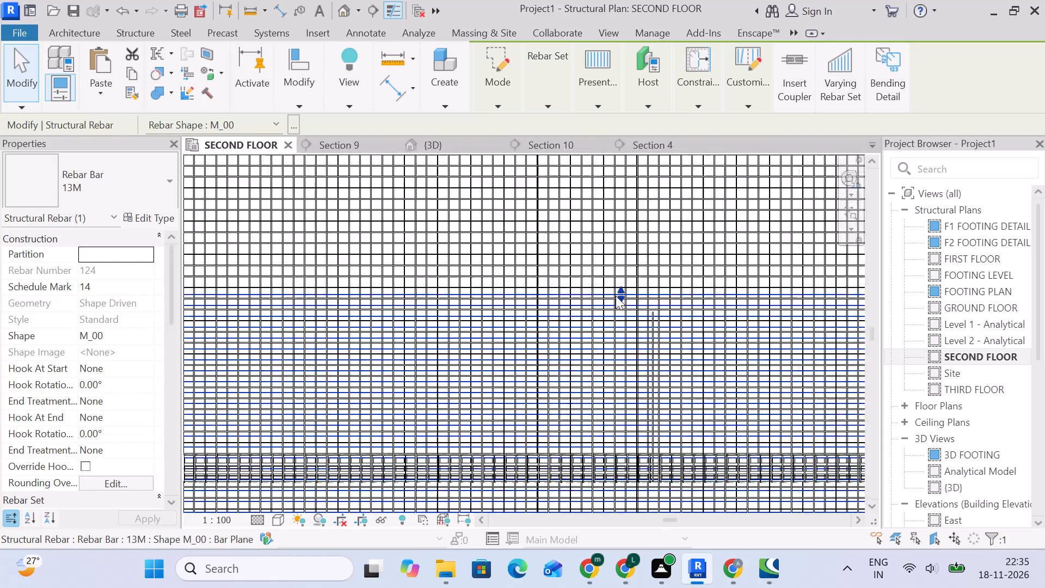
pyautogui.scroll(10, 616, 296)
pyautogui.moveTo(634, 290); pyautogui.dragTo(635, 305)
pyautogui.scroll(-2, 635, 313)
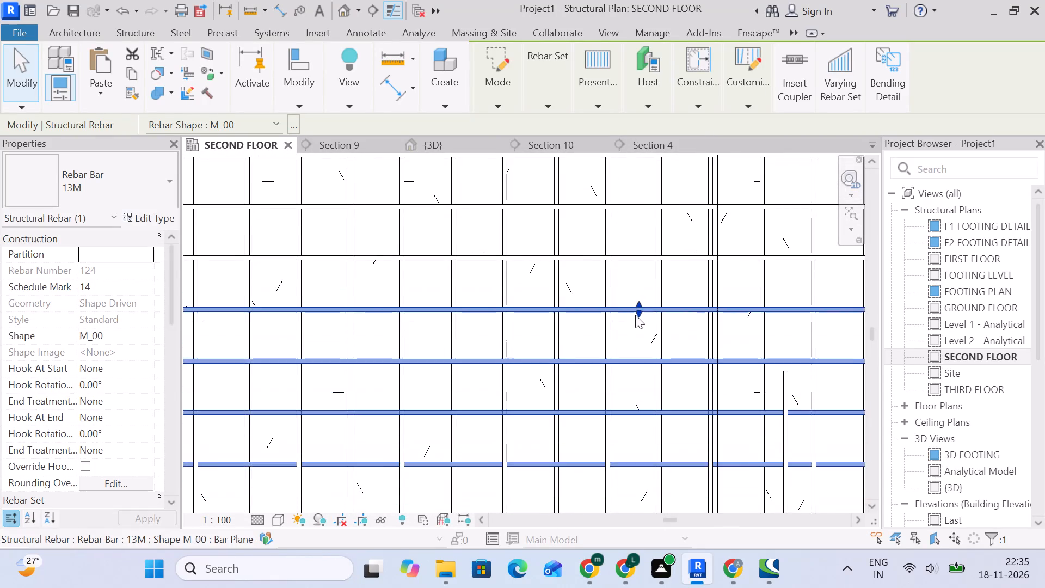
pyautogui.scroll(-3, 635, 315)
pyautogui.moveTo(691, 360); pyautogui.dragTo(555, 236, button='middle')
pyautogui.press('Escape')
# Select the short single 13M bar crossing grid 1 between grids A and B and set its layout to Maximum Spacing at 150 mm.
pyautogui.click(576, 278)
pyautogui.scroll(-2, 583, 276)
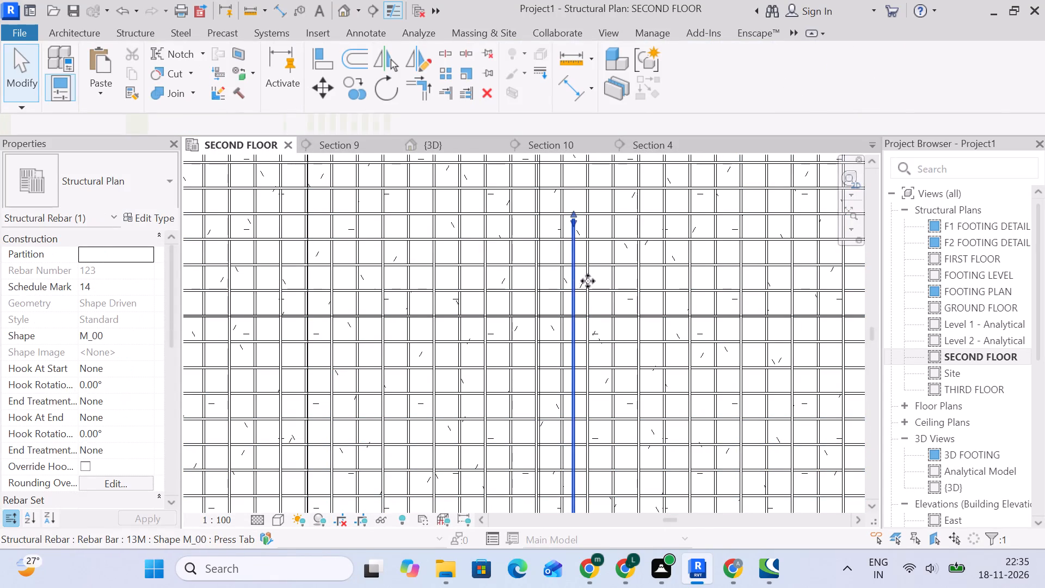
pyautogui.scroll(-4, 588, 281)
pyautogui.scroll(-4, 626, 325)
pyautogui.moveTo(629, 341); pyautogui.dragTo(586, 335, button='middle')
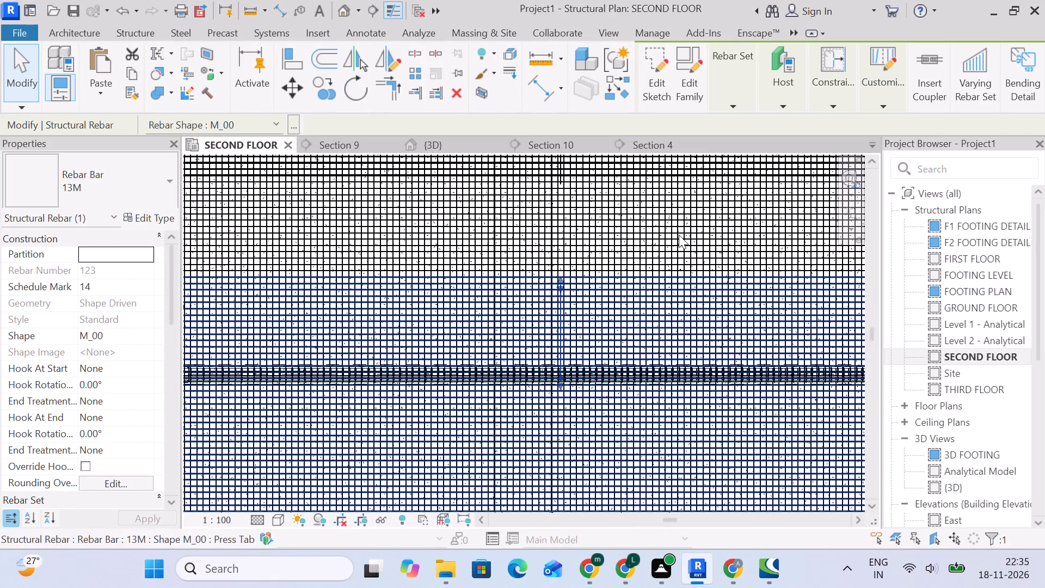
pyautogui.click(739, 106)
pyautogui.click(770, 124)
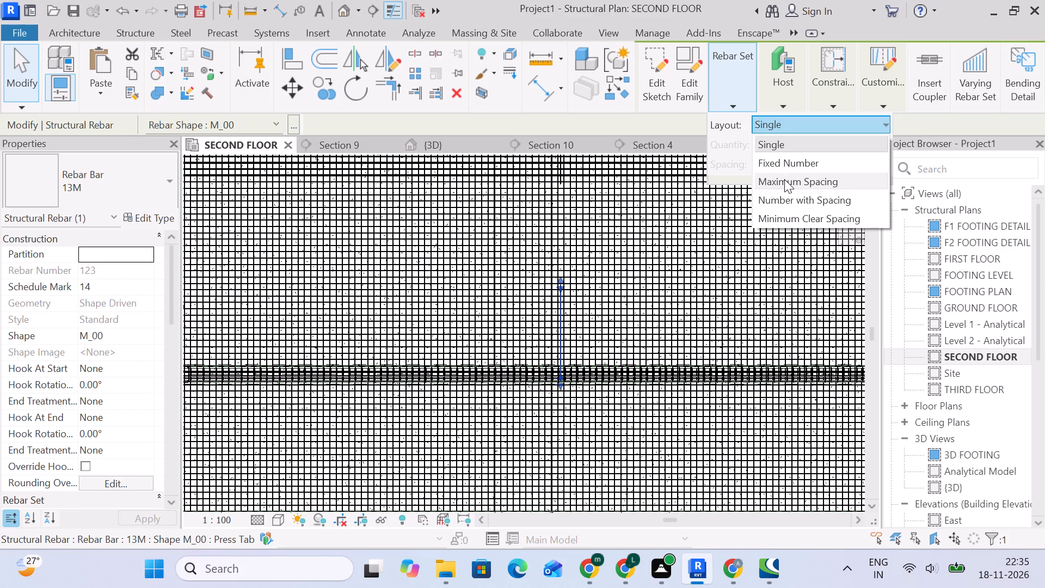
pyautogui.click(784, 179)
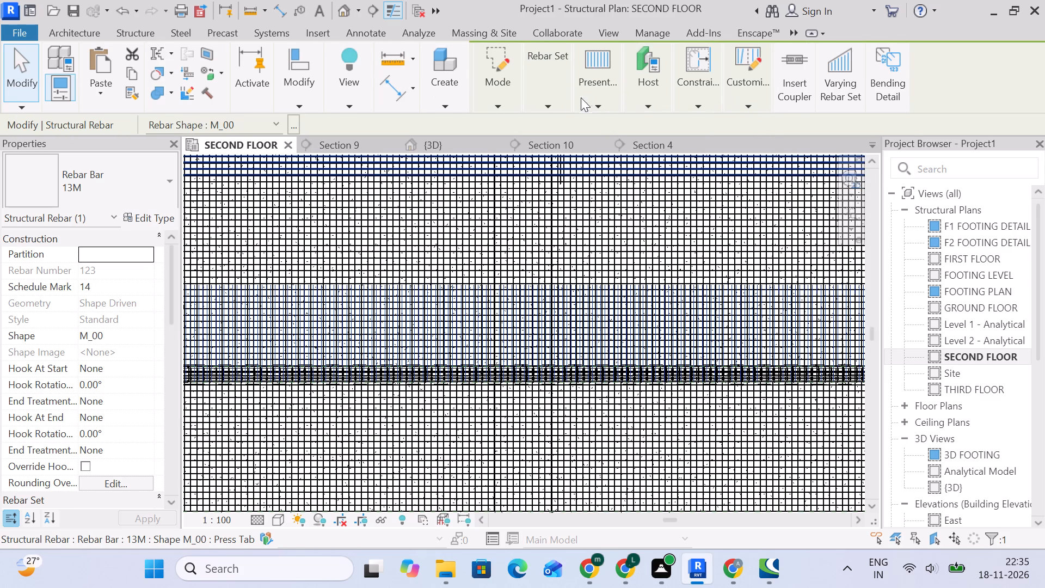
pyautogui.click(557, 101)
pyautogui.click(630, 165)
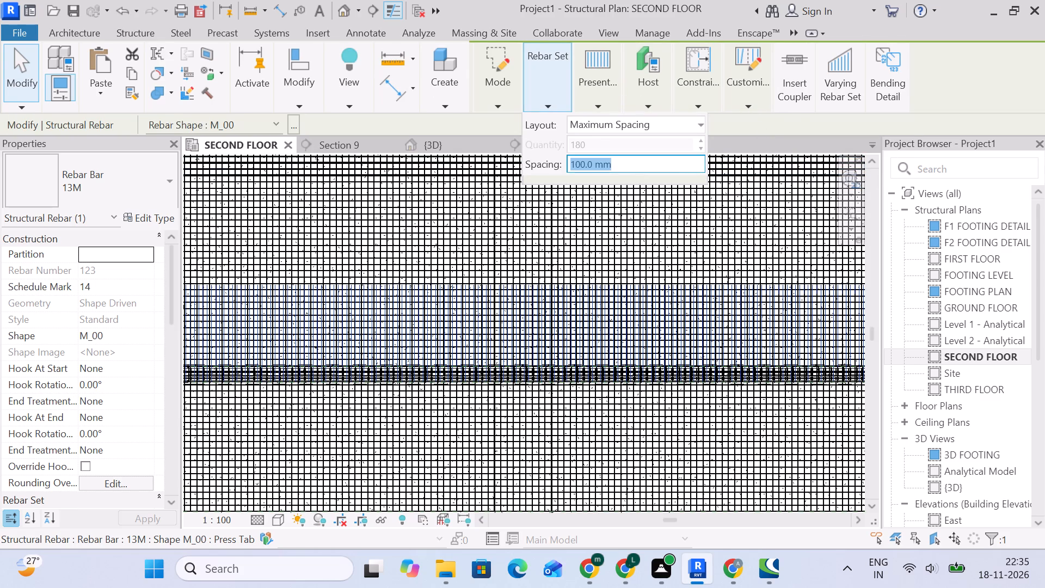
pyautogui.press('1')
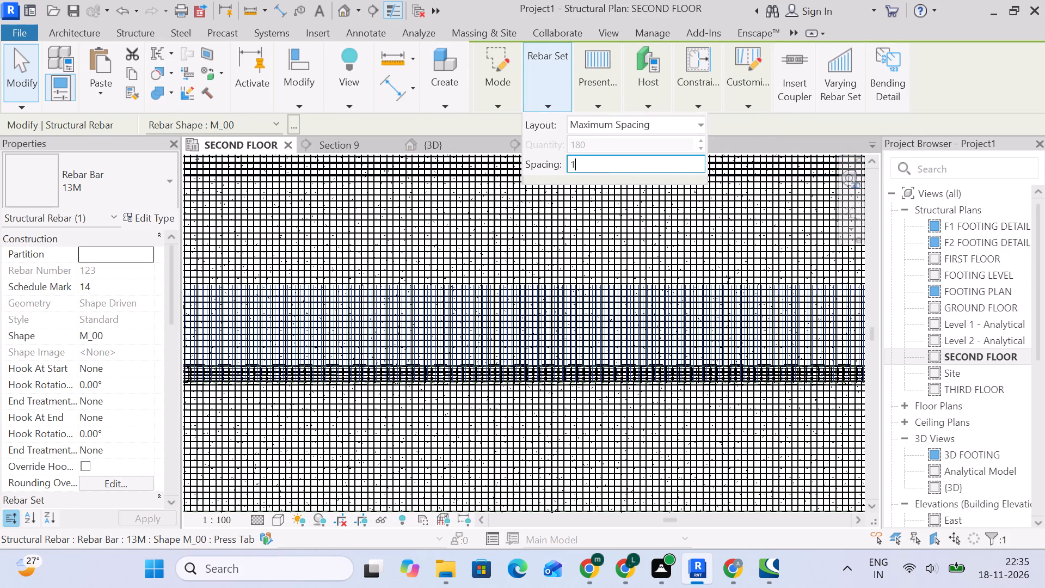
pyautogui.write('50')
pyautogui.press('Return')
# Stretch the outer ends of the selected straight 13M set between grids A and B past grid 1 to the slab's outer edge.
pyautogui.scroll(10, 488, 306)
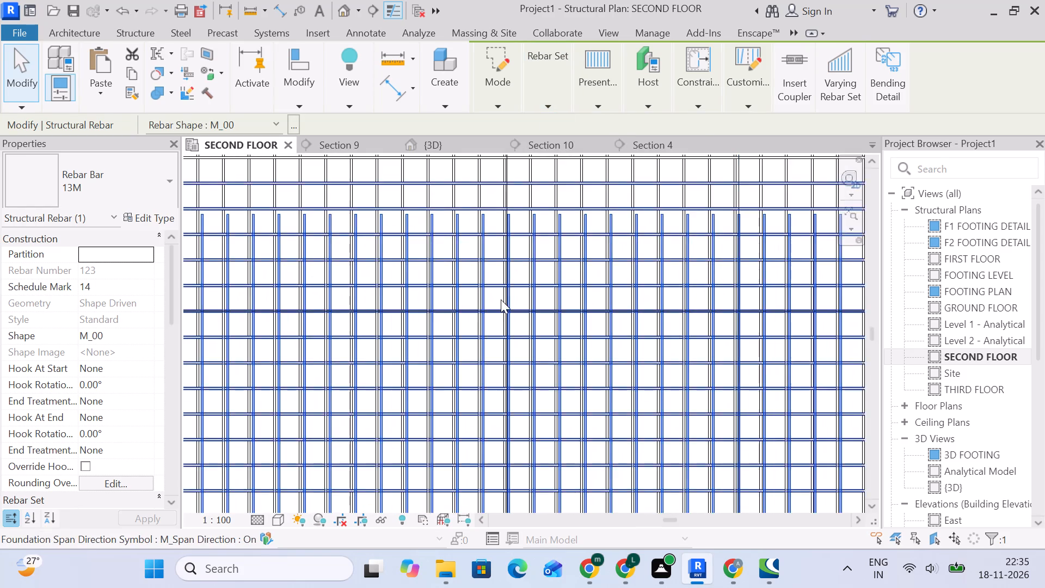
pyautogui.scroll(5, 496, 296)
pyautogui.scroll(-19, 496, 296)
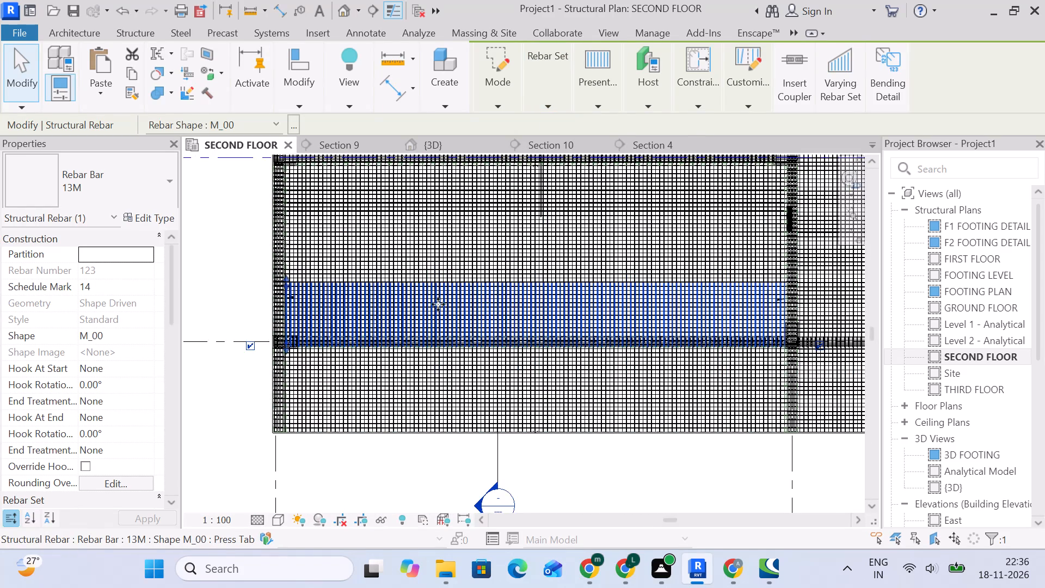
pyautogui.moveTo(438, 305); pyautogui.dragTo(538, 307, button='middle')
pyautogui.scroll(11, 420, 308)
pyautogui.moveTo(416, 312); pyautogui.dragTo(501, 311, button='middle')
pyautogui.scroll(5, 501, 311)
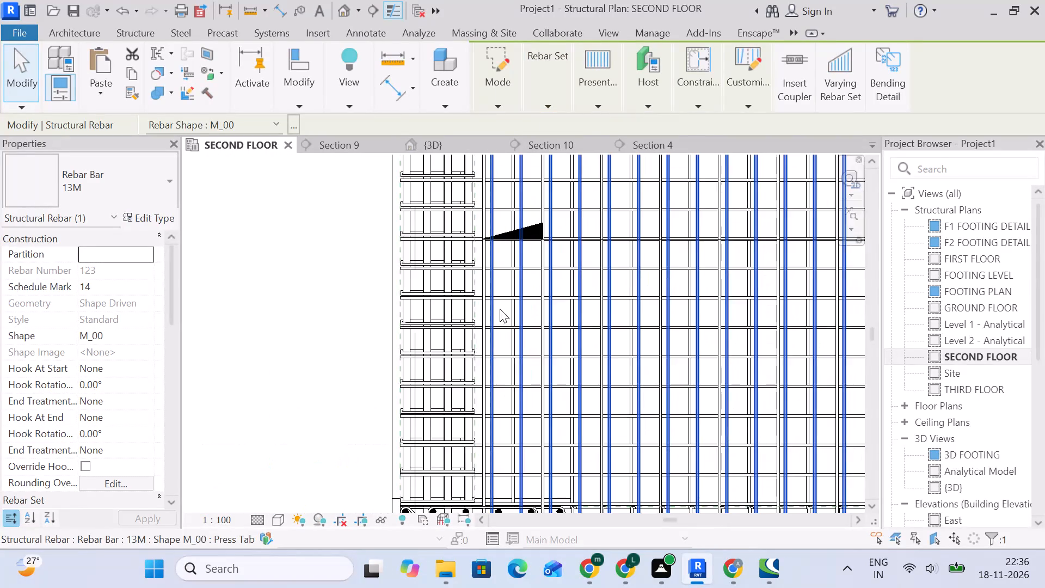
pyautogui.scroll(5, 499, 332)
pyautogui.scroll(-5, 500, 331)
pyautogui.moveTo(500, 331); pyautogui.dragTo(508, 199, button='middle')
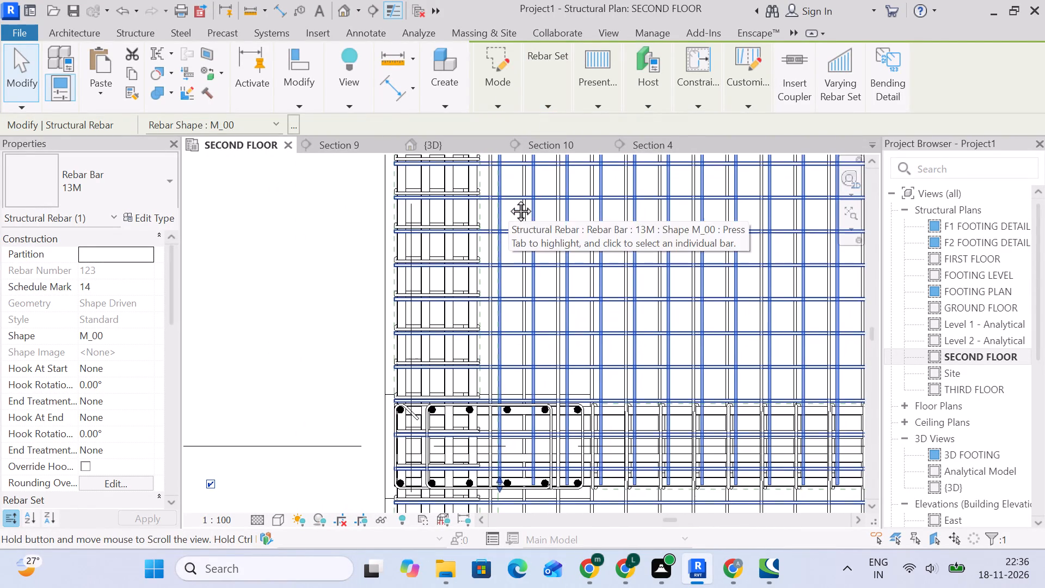
pyautogui.moveTo(508, 199); pyautogui.dragTo(480, 481, button='middle')
pyautogui.scroll(3, 457, 270)
pyautogui.scroll(-4, 459, 272)
pyautogui.scroll(-4, 489, 311)
pyautogui.moveTo(519, 423); pyautogui.dragTo(528, 351, button='middle')
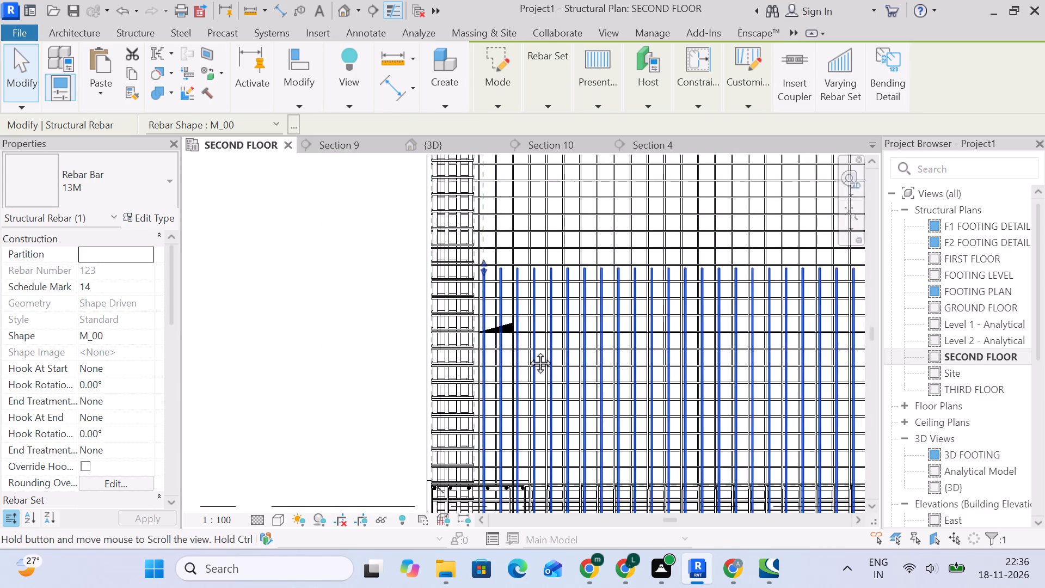
pyautogui.moveTo(528, 351); pyautogui.dragTo(534, 244, button='middle')
pyautogui.scroll(4, 517, 333)
pyautogui.scroll(11, 486, 391)
pyautogui.scroll(-5, 474, 356)
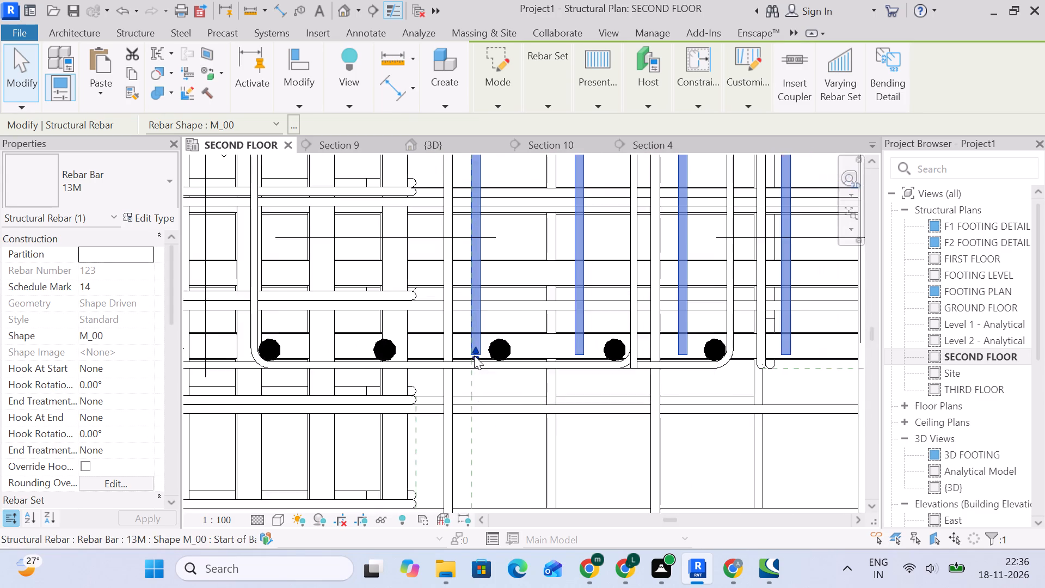
pyautogui.moveTo(474, 356); pyautogui.dragTo(484, 267, button='middle')
pyautogui.moveTo(484, 260); pyautogui.dragTo(490, 420)
pyautogui.scroll(-6, 502, 418)
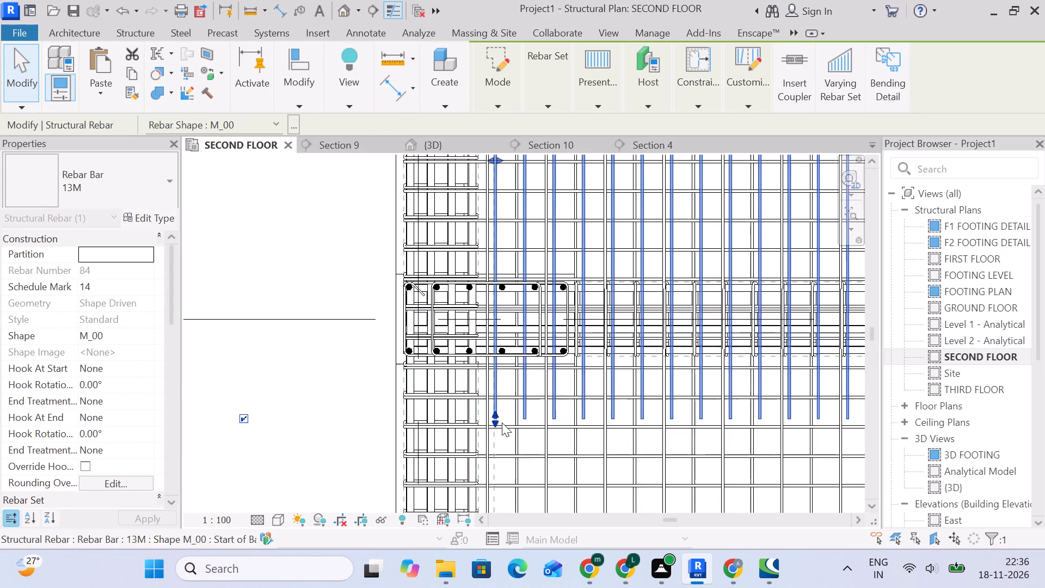
pyautogui.moveTo(511, 440); pyautogui.dragTo(507, 274, button='middle')
pyautogui.moveTo(491, 256); pyautogui.dragTo(524, 454)
pyautogui.scroll(-2, 527, 457)
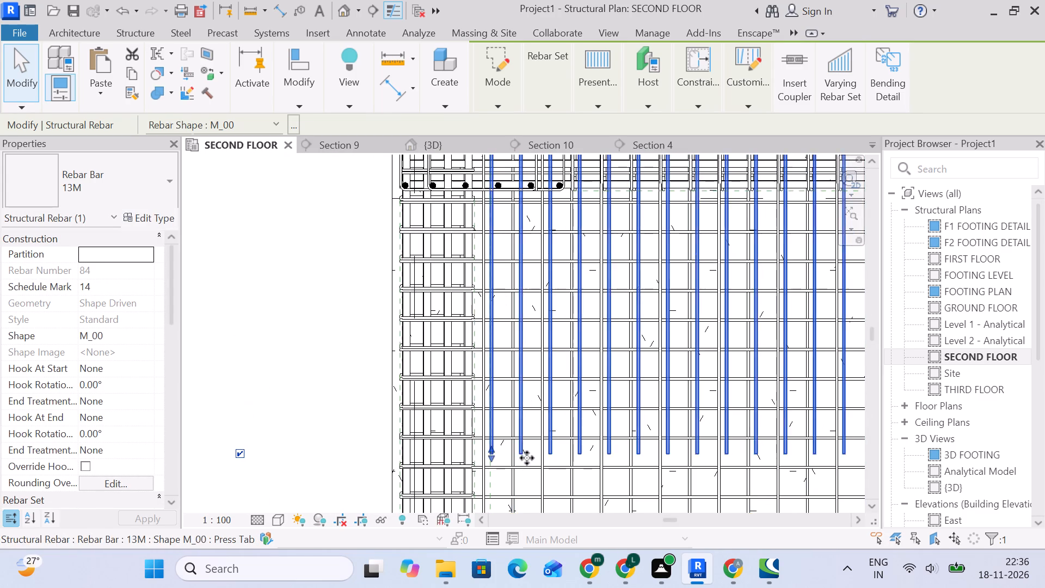
pyautogui.scroll(-3, 527, 458)
pyautogui.moveTo(526, 454); pyautogui.dragTo(517, 273, button='middle')
pyautogui.moveTo(498, 277); pyautogui.dragTo(517, 429)
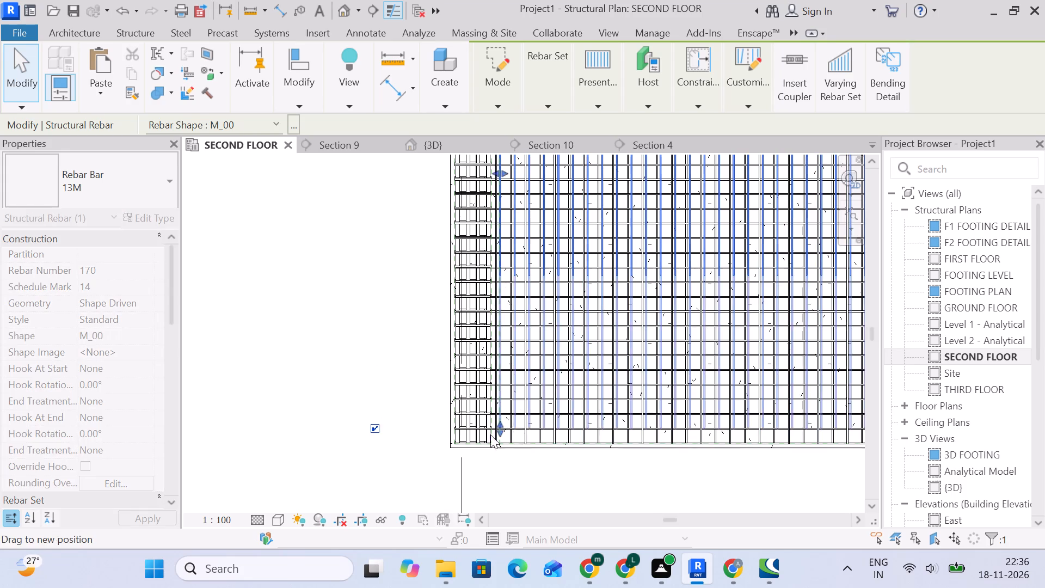
pyautogui.scroll(10, 474, 448)
pyautogui.scroll(5, 526, 418)
pyautogui.moveTo(555, 363); pyautogui.dragTo(554, 430)
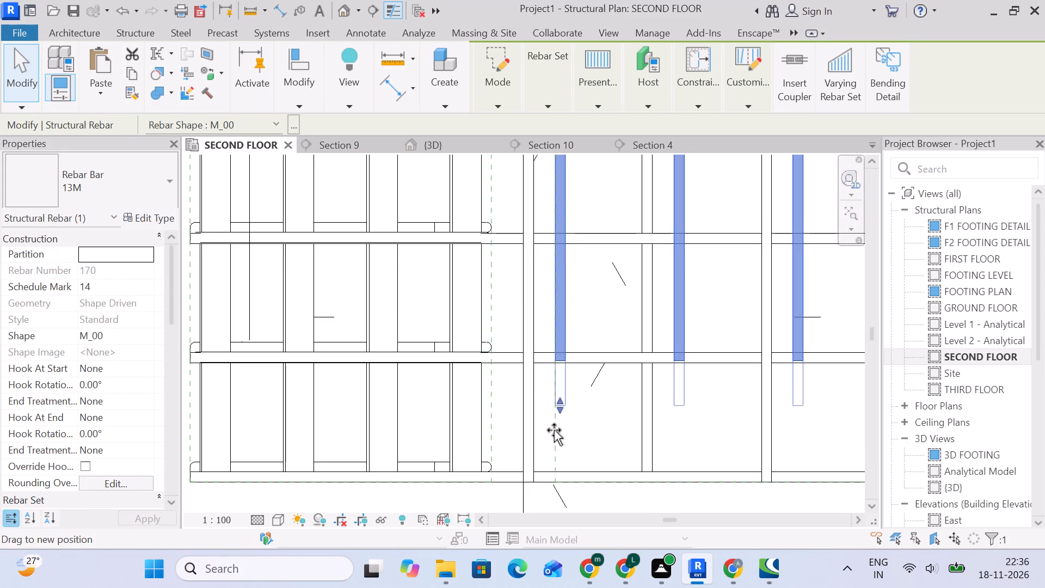
pyautogui.moveTo(554, 430); pyautogui.dragTo(550, 479)
pyautogui.scroll(-17, 561, 452)
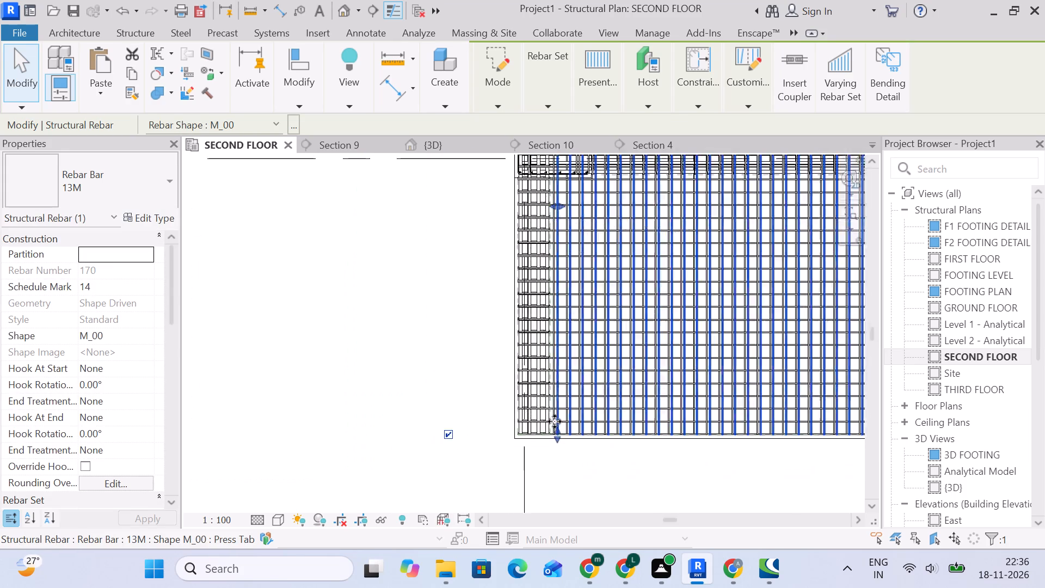
# Shift the first bar of the 13M set toward the grid A beam, close to the neighbouring parallel bar.
pyautogui.scroll(-2, 555, 421)
pyautogui.scroll(17, 556, 298)
pyautogui.moveTo(586, 265); pyautogui.dragTo(571, 265)
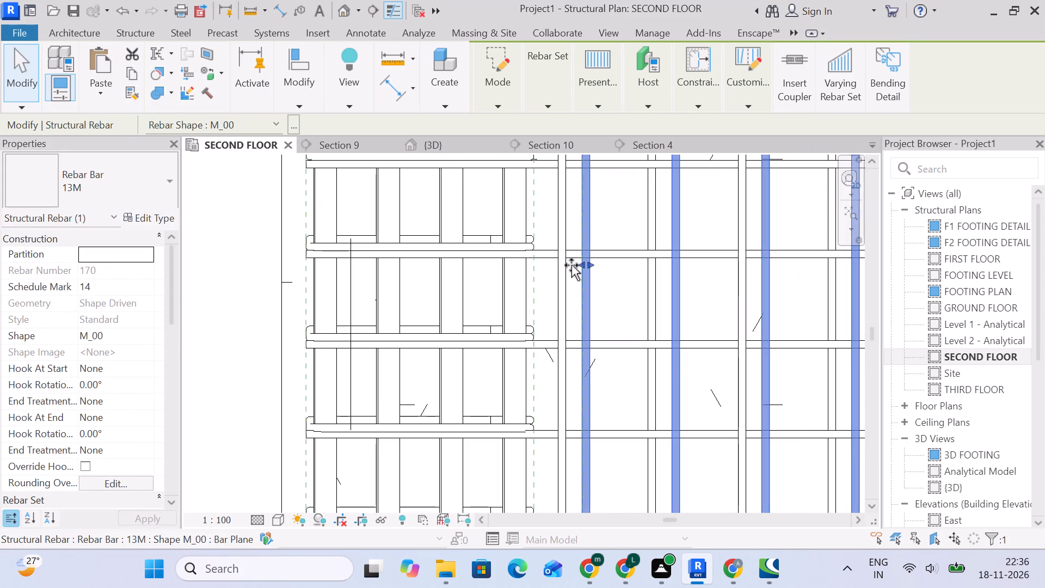
pyautogui.moveTo(571, 265); pyautogui.dragTo(561, 264)
pyautogui.moveTo(561, 264); pyautogui.dragTo(568, 263)
# Examine the 13M set's extent across the bay and its last bar's position beside the grid B beam.
pyautogui.scroll(-20, 563, 279)
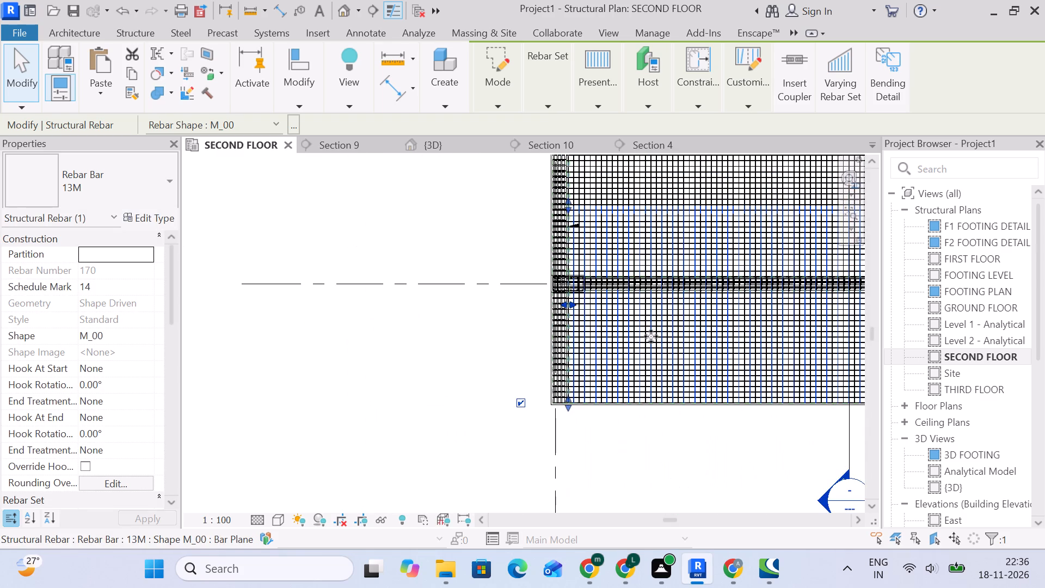
pyautogui.moveTo(651, 336); pyautogui.dragTo(575, 351, button='middle')
pyautogui.moveTo(717, 358); pyautogui.dragTo(546, 359, button='middle')
pyautogui.moveTo(708, 370); pyautogui.dragTo(562, 370, button='middle')
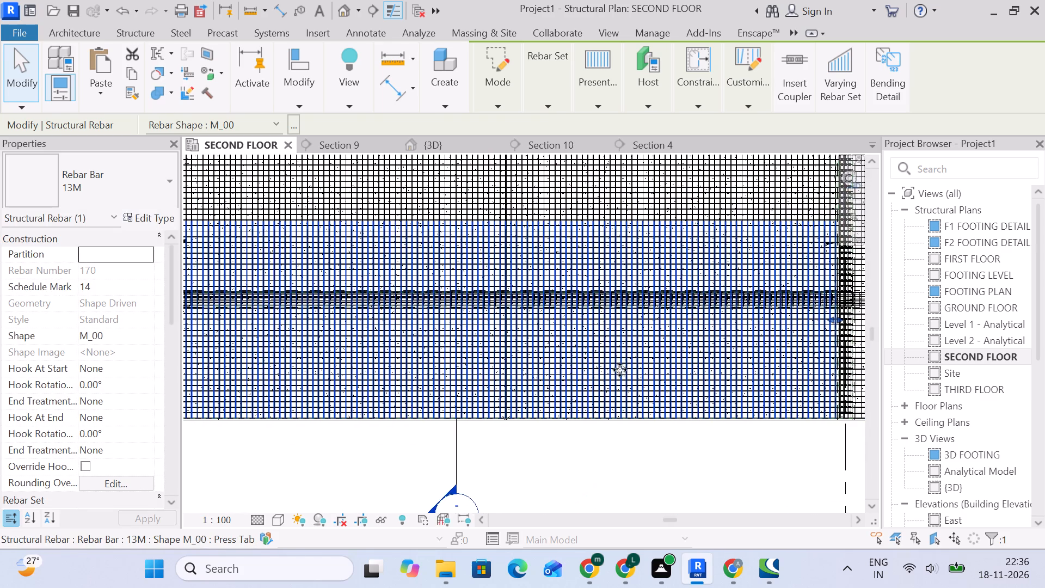
pyautogui.scroll(5, 812, 357)
pyautogui.scroll(5, 844, 316)
pyautogui.moveTo(844, 311); pyautogui.dragTo(599, 341, button='middle')
pyautogui.scroll(3, 651, 314)
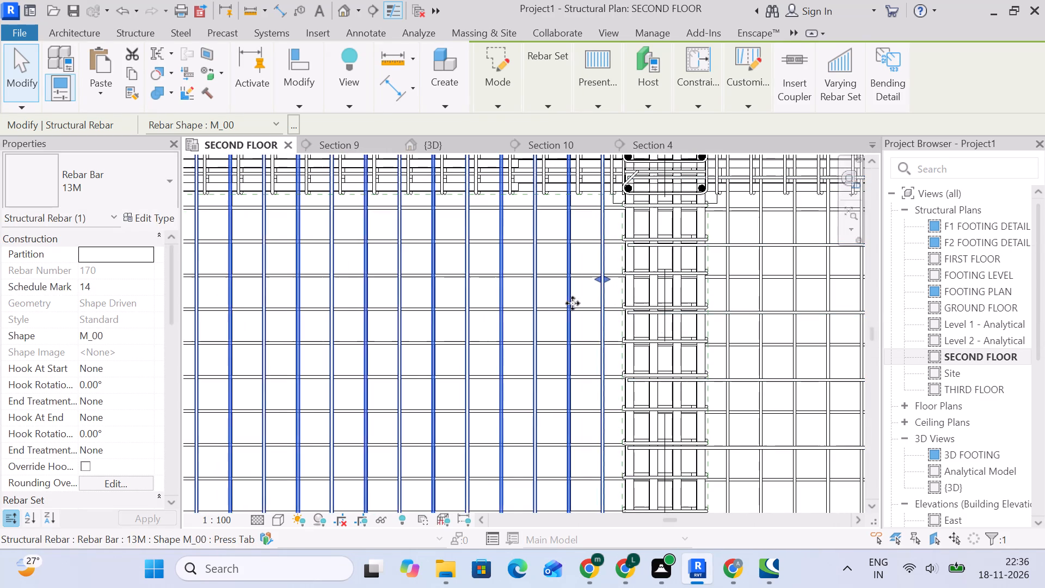
pyautogui.scroll(4, 610, 275)
pyautogui.scroll(-5, 610, 275)
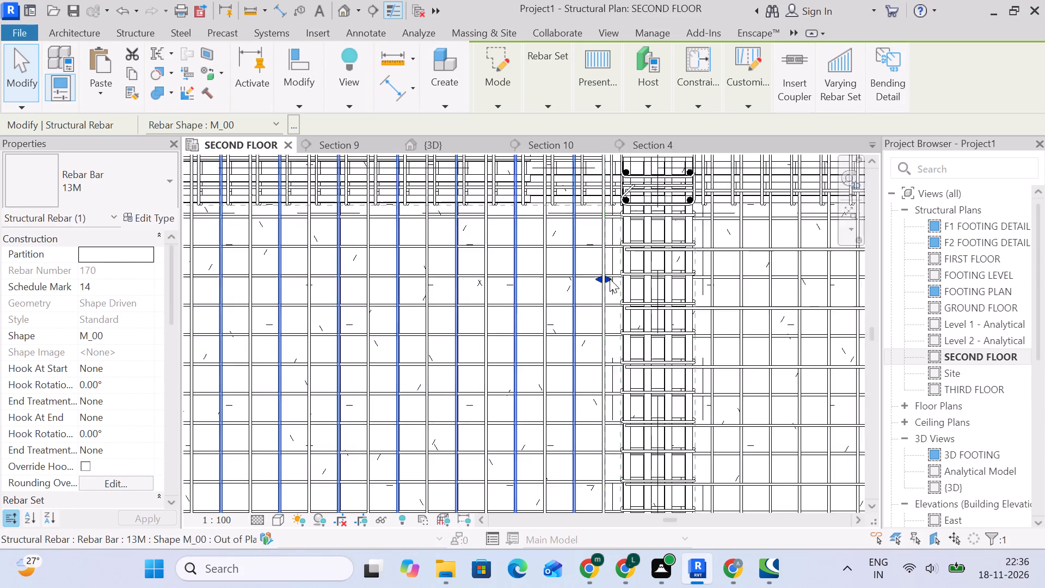
pyautogui.scroll(-17, 610, 279)
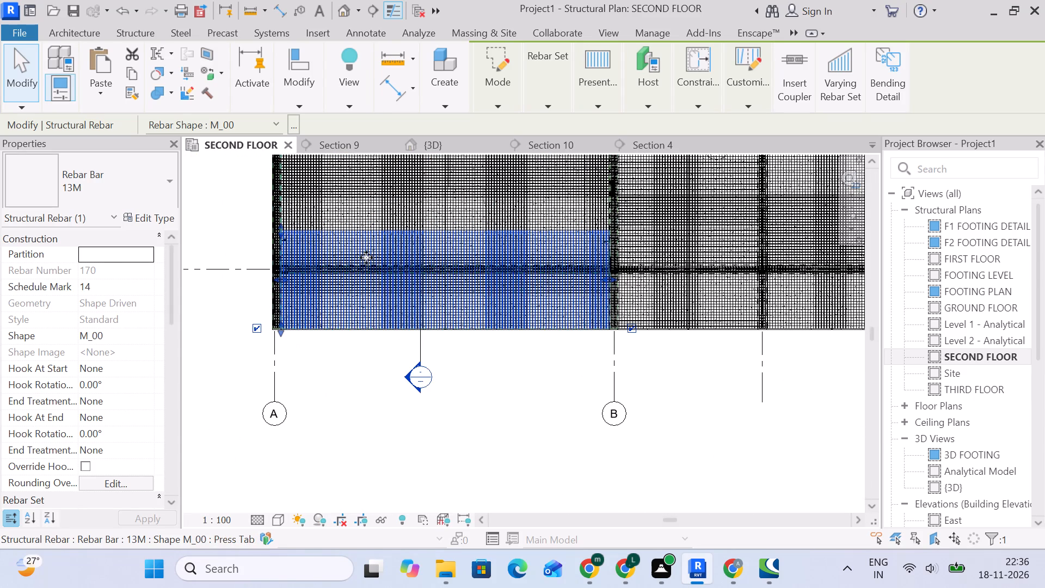
# Stretch the inner ends of the 13M set slightly farther into the slab from grid 1 and deselect it.
pyautogui.moveTo(366, 257); pyautogui.dragTo(412, 375, button='middle')
pyautogui.scroll(9, 347, 337)
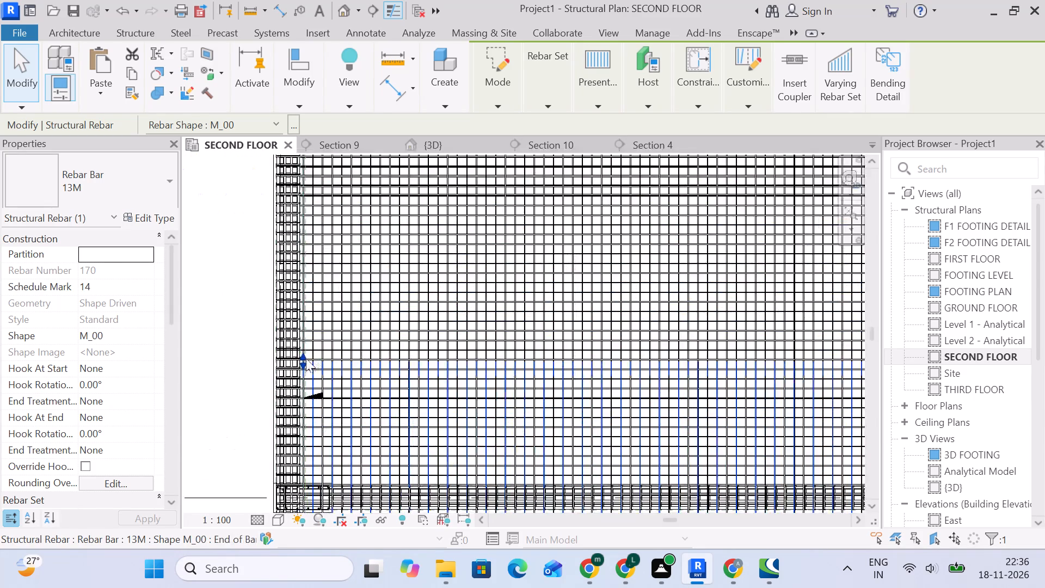
pyautogui.scroll(4, 300, 359)
pyautogui.moveTo(306, 356); pyautogui.dragTo(308, 330)
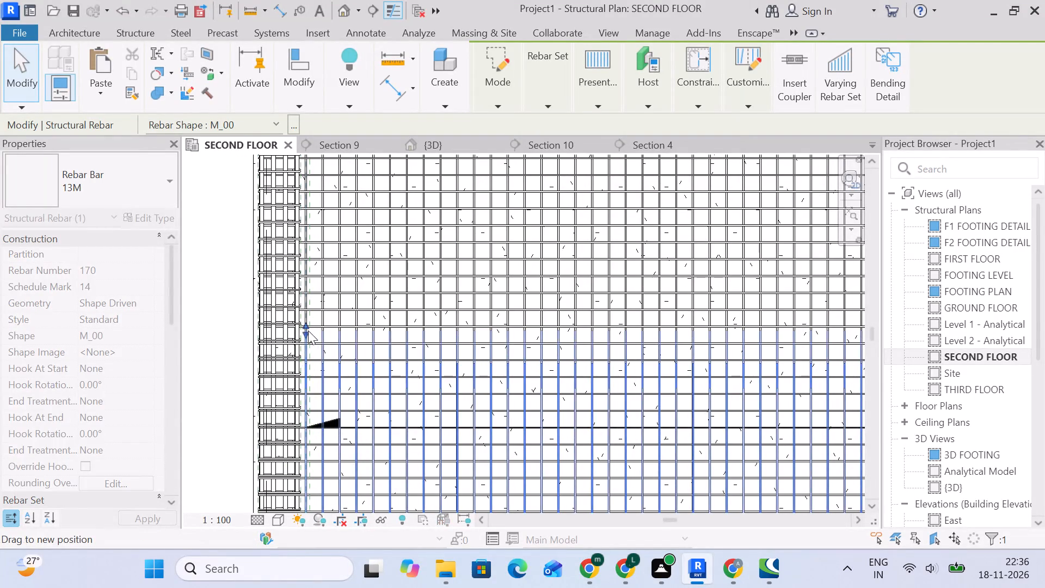
pyautogui.click(208, 279)
# Examine the slab reinforcement between grids A and B and across the whole second floor plan.
pyautogui.scroll(-5, 328, 345)
pyautogui.moveTo(452, 347); pyautogui.dragTo(402, 340, button='middle')
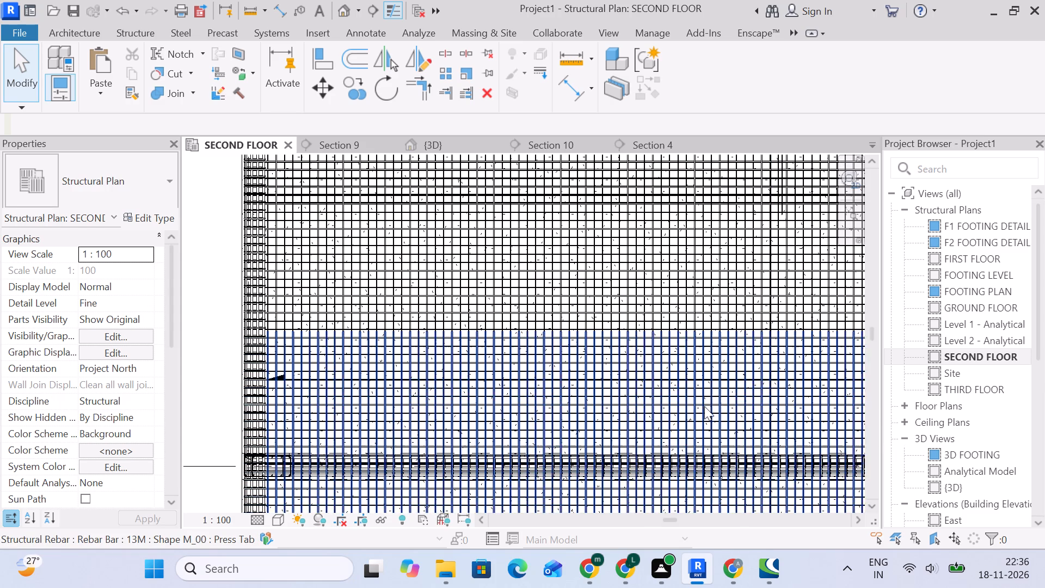
pyautogui.moveTo(700, 410); pyautogui.dragTo(558, 391, button='middle')
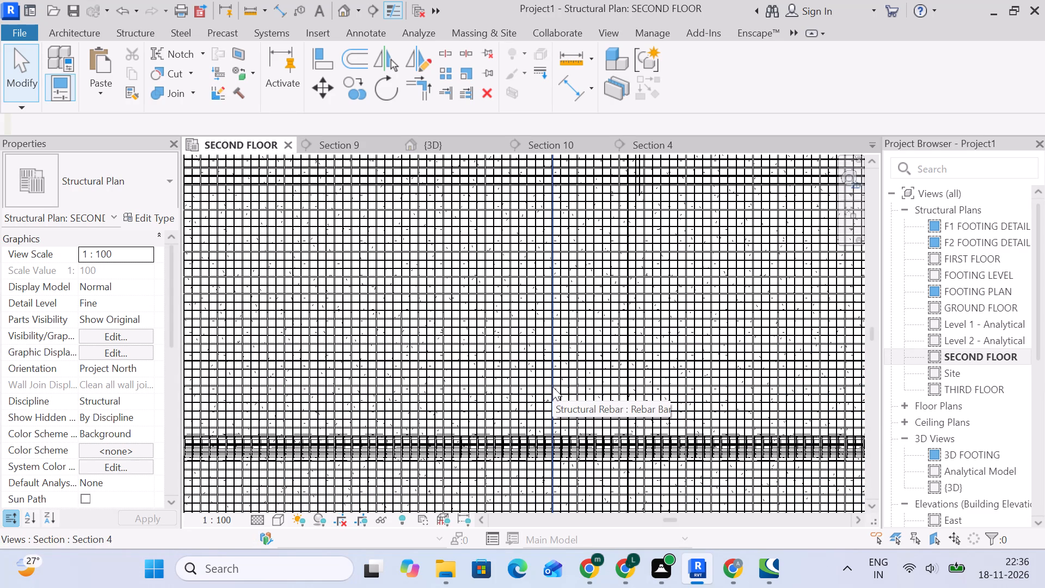
pyautogui.scroll(-10, 592, 403)
pyautogui.moveTo(653, 435); pyautogui.dragTo(570, 390, button='middle')
pyautogui.click(315, 267)
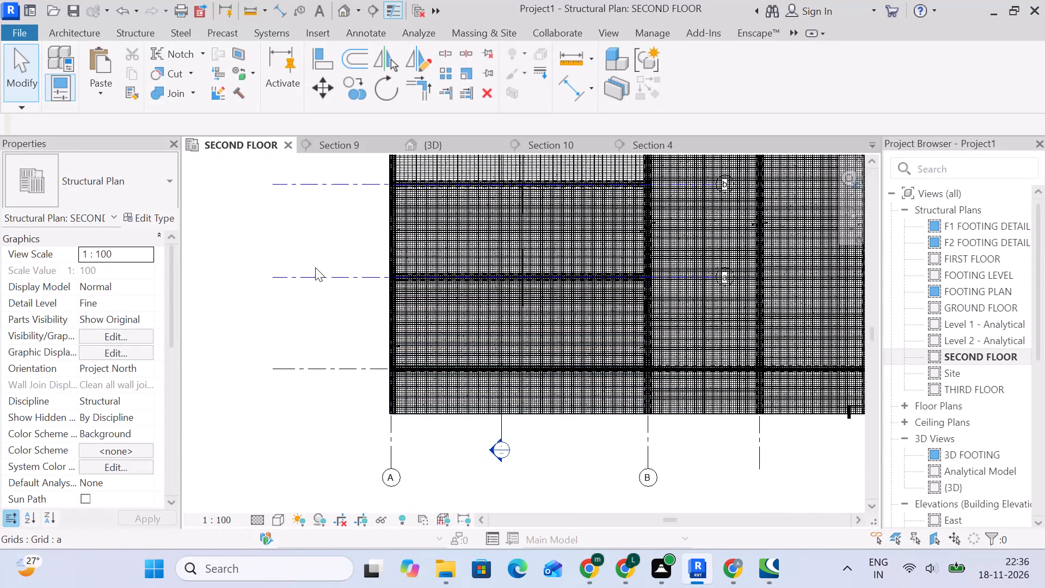
pyautogui.click(319, 243)
pyautogui.scroll(-5, 313, 276)
pyautogui.scroll(-3, 526, 326)
pyautogui.moveTo(532, 332); pyautogui.dragTo(575, 433, button='middle')
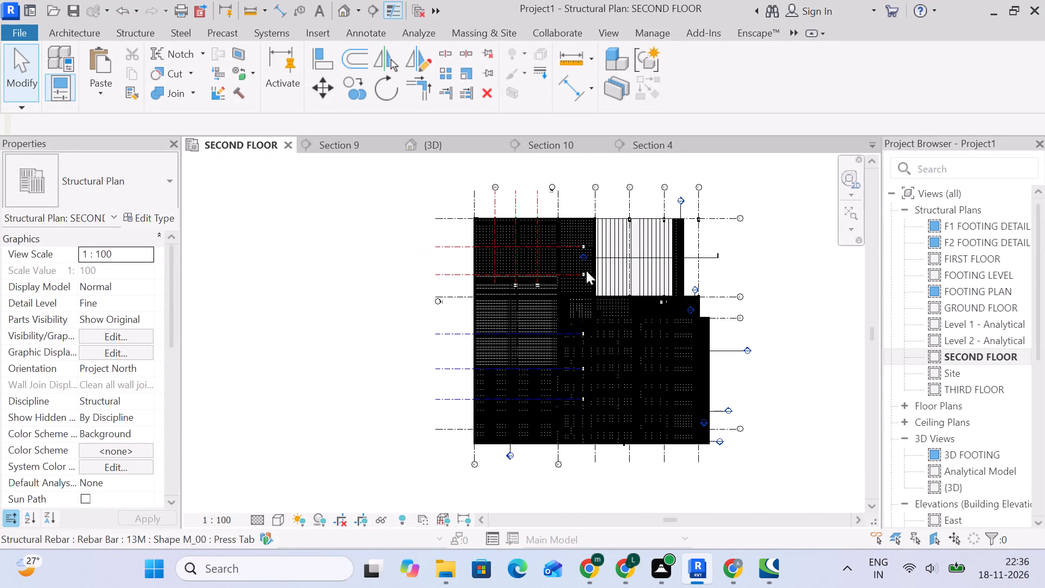
# Examine the extended second floor slab and the overall structure in the 3D view from several angles.
pyautogui.click(440, 143)
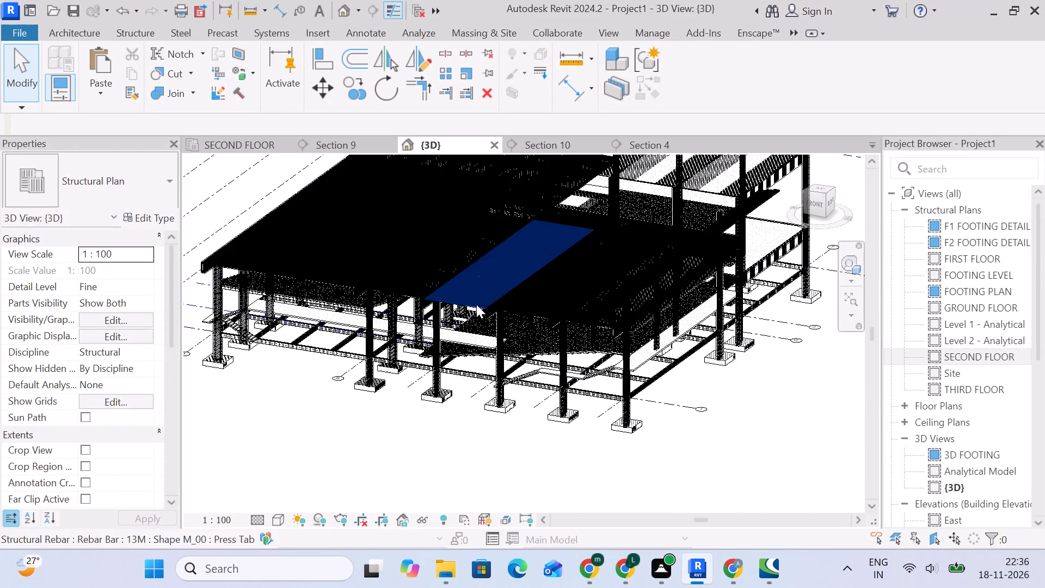
pyautogui.keyDown('shift'); pyautogui.moveTo(675, 432); pyautogui.dragTo(641, 403, button='middle'); pyautogui.keyUp('shift')
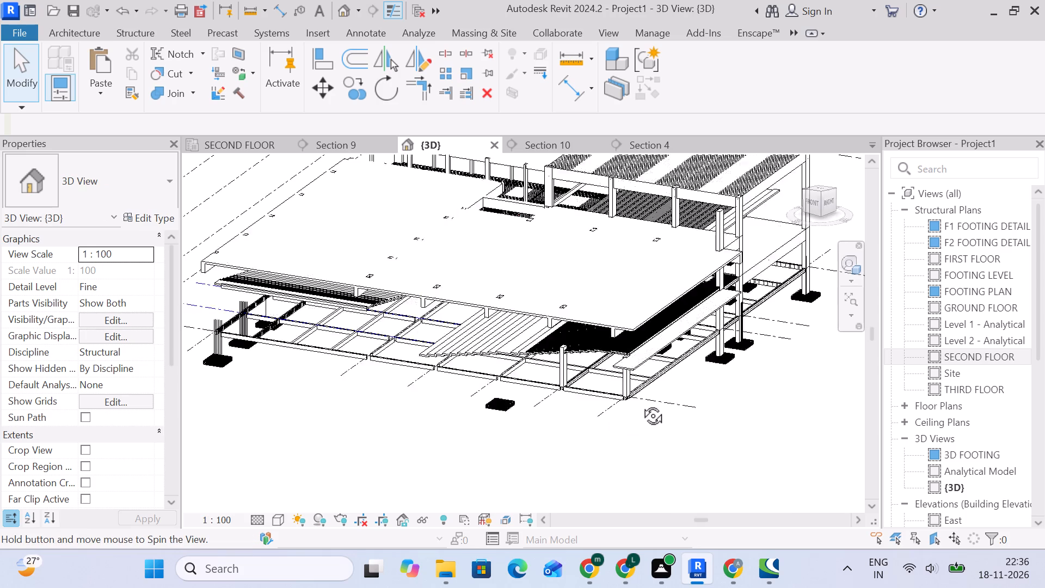
pyautogui.keyDown('shift'); pyautogui.moveTo(641, 403); pyautogui.dragTo(628, 371, button='middle'); pyautogui.keyUp('shift')
pyautogui.moveTo(536, 422); pyautogui.dragTo(650, 506, button='middle')
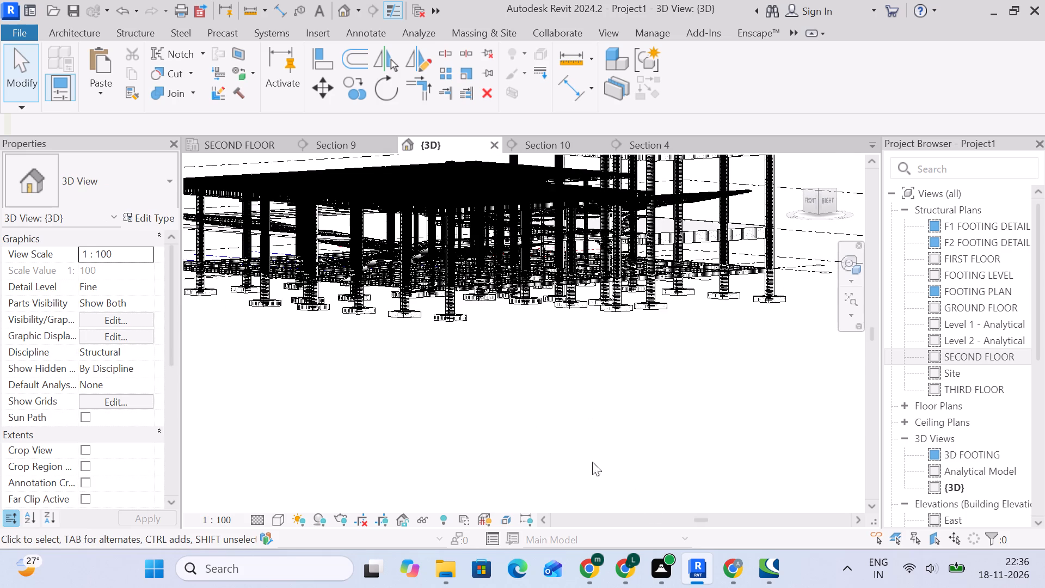
pyautogui.moveTo(674, 468); pyautogui.dragTo(709, 514, button='middle')
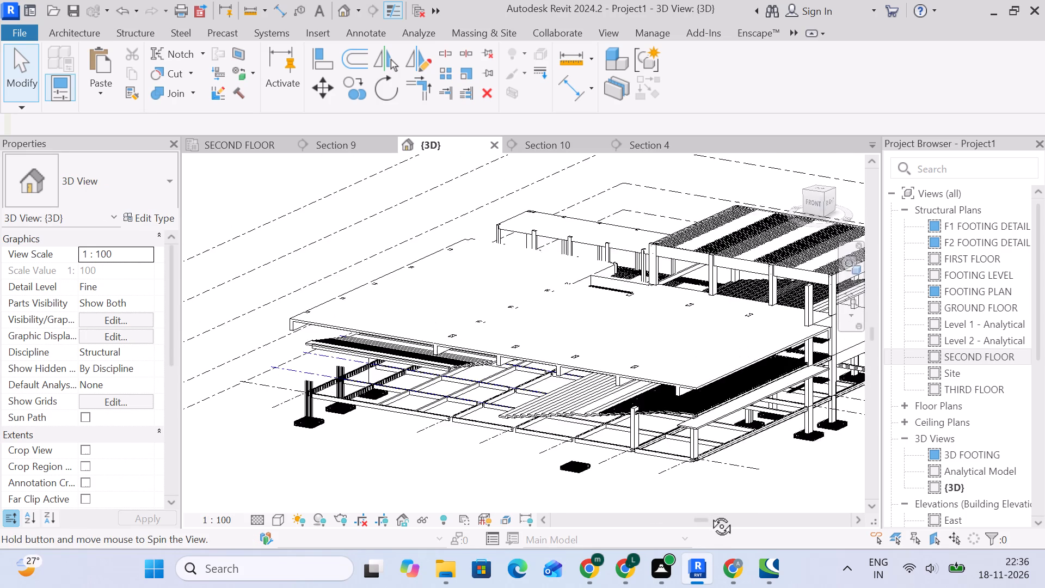
pyautogui.moveTo(709, 514); pyautogui.dragTo(699, 512, button='middle')
pyautogui.moveTo(730, 484); pyautogui.dragTo(725, 463, button='middle')
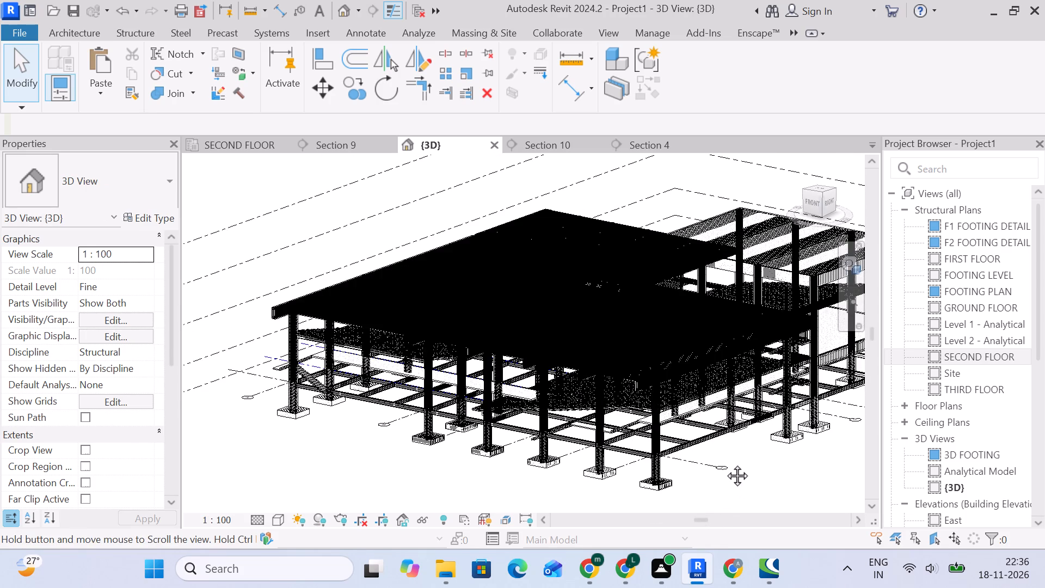
pyautogui.moveTo(725, 463); pyautogui.dragTo(711, 437, button='middle')
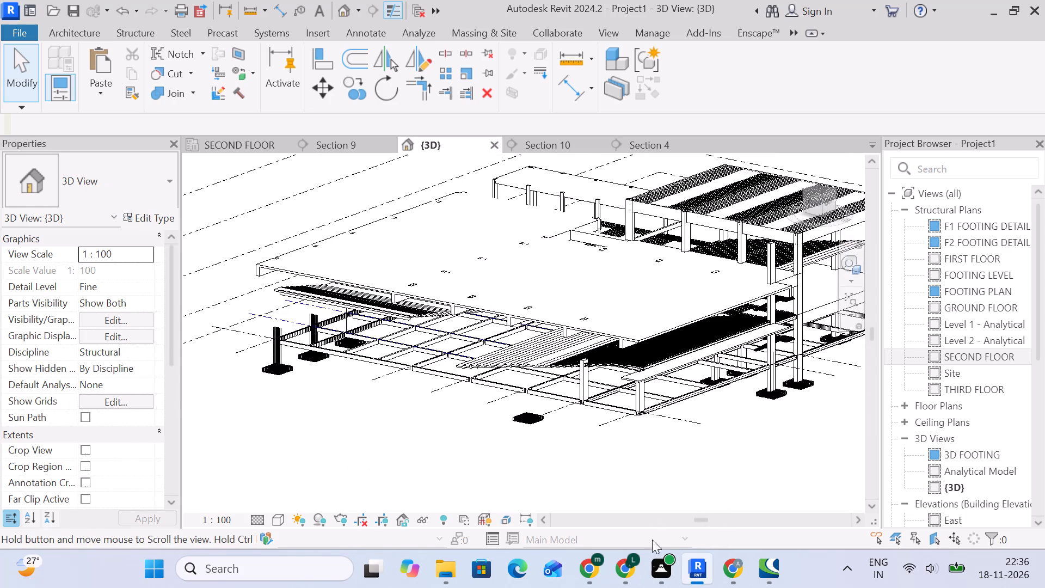
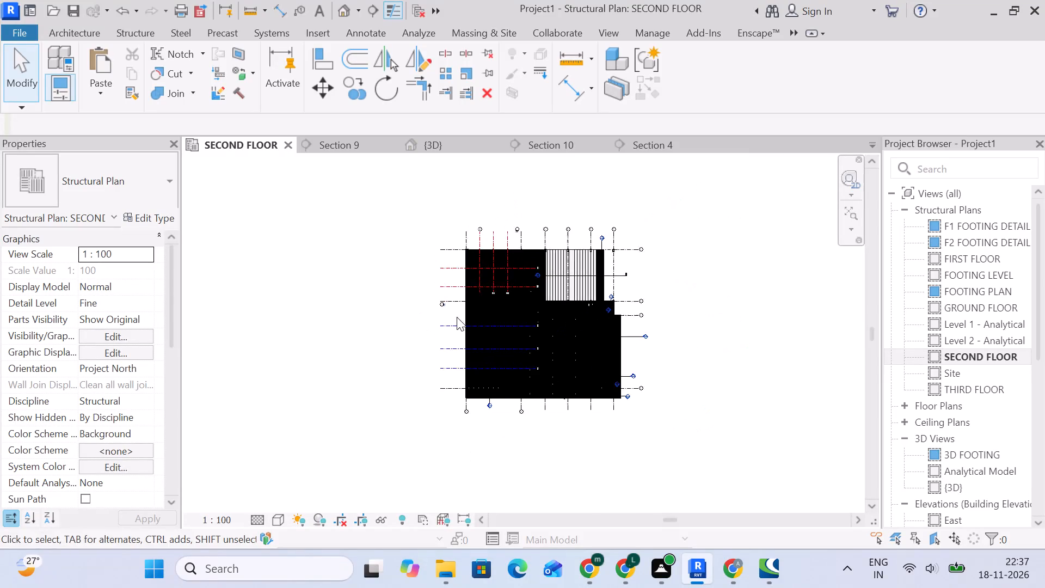
# Look over the second floor plan and Section 9, ending on the second floor plan.
pyautogui.moveTo(501, 332); pyautogui.dragTo(441, 322, button='middle')
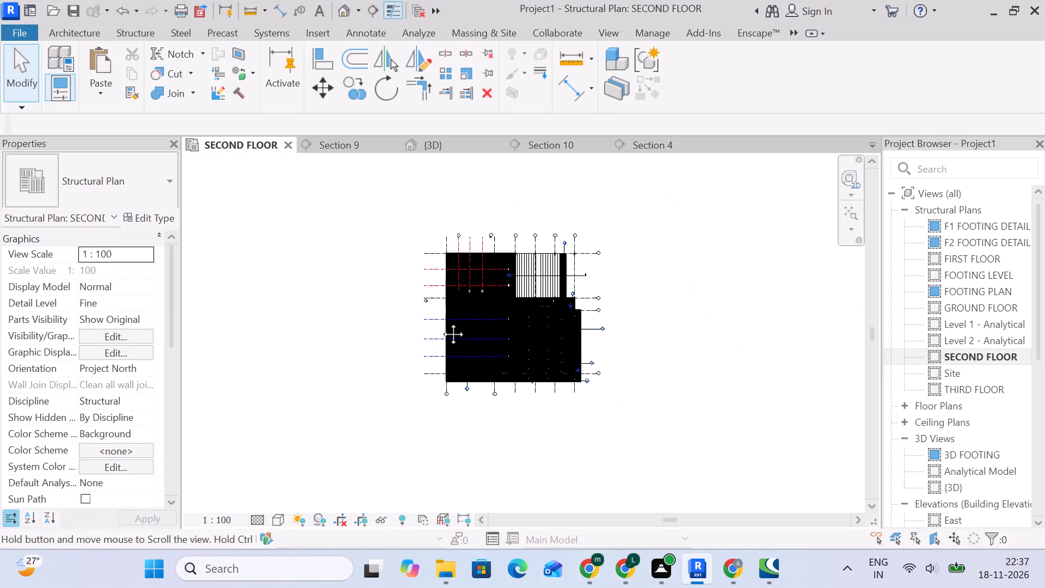
pyautogui.moveTo(441, 322); pyautogui.dragTo(438, 322, button='middle')
pyautogui.scroll(4, 476, 269)
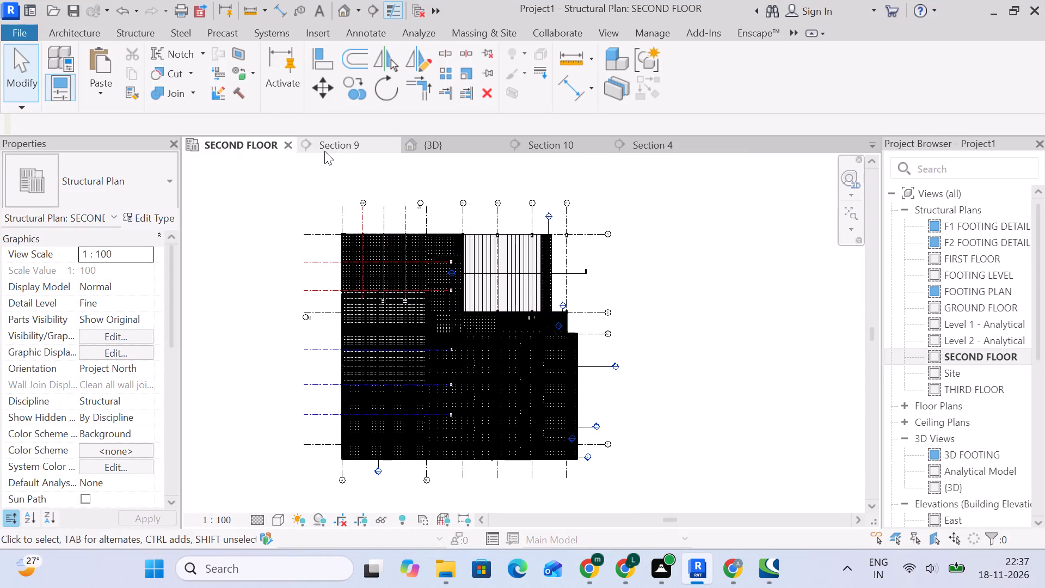
pyautogui.click(324, 151)
pyautogui.scroll(-4, 463, 273)
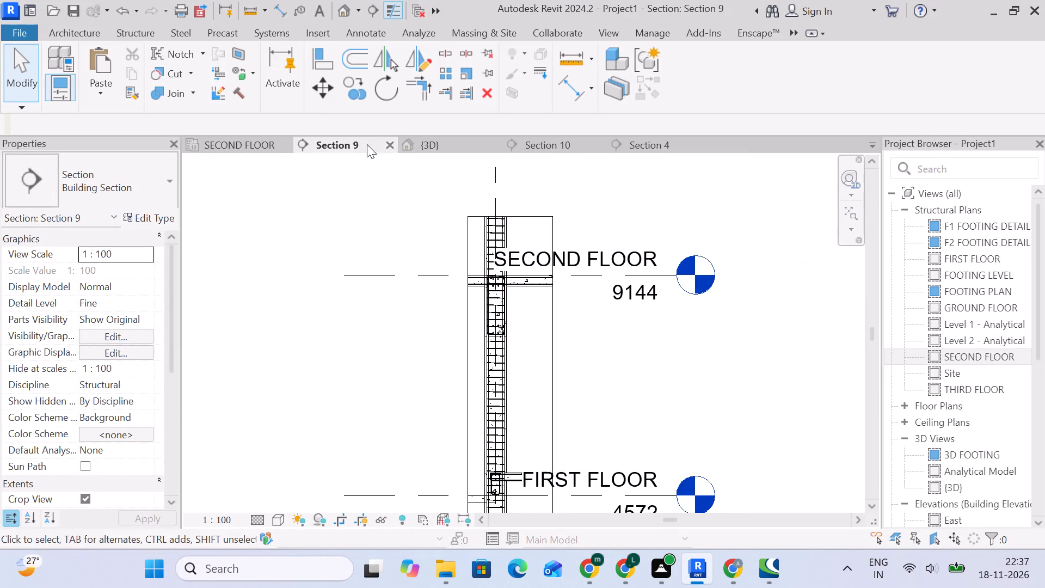
pyautogui.click(385, 136)
pyautogui.click(259, 147)
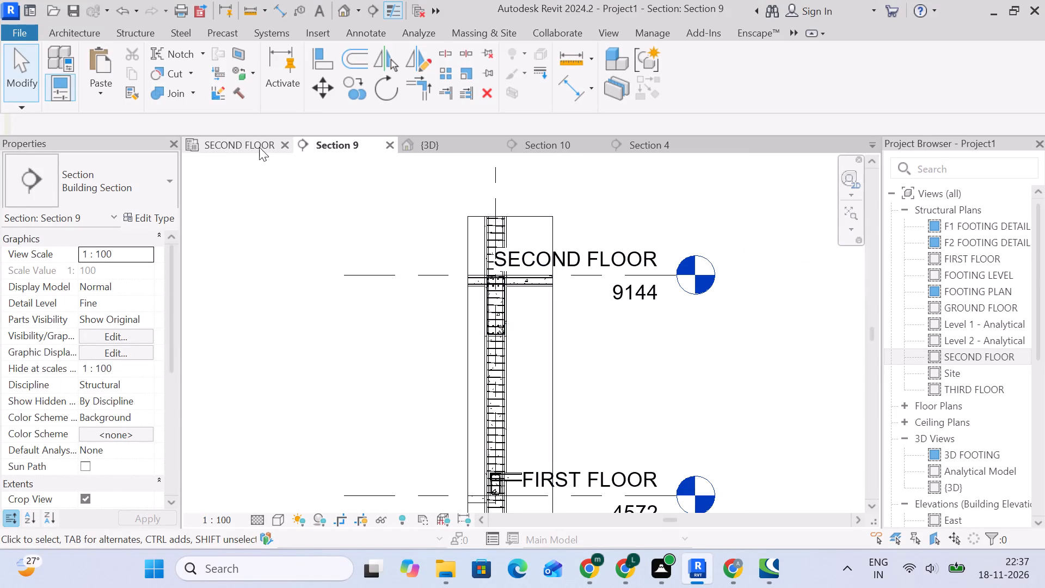
pyautogui.scroll(-4, 637, 340)
pyautogui.moveTo(706, 359); pyautogui.dragTo(598, 286, button='middle')
# Delete the building section views Section 1, Section 2, Section 3, Section 4 and Section 5 from the project.
pyautogui.scroll(-7, 989, 398)
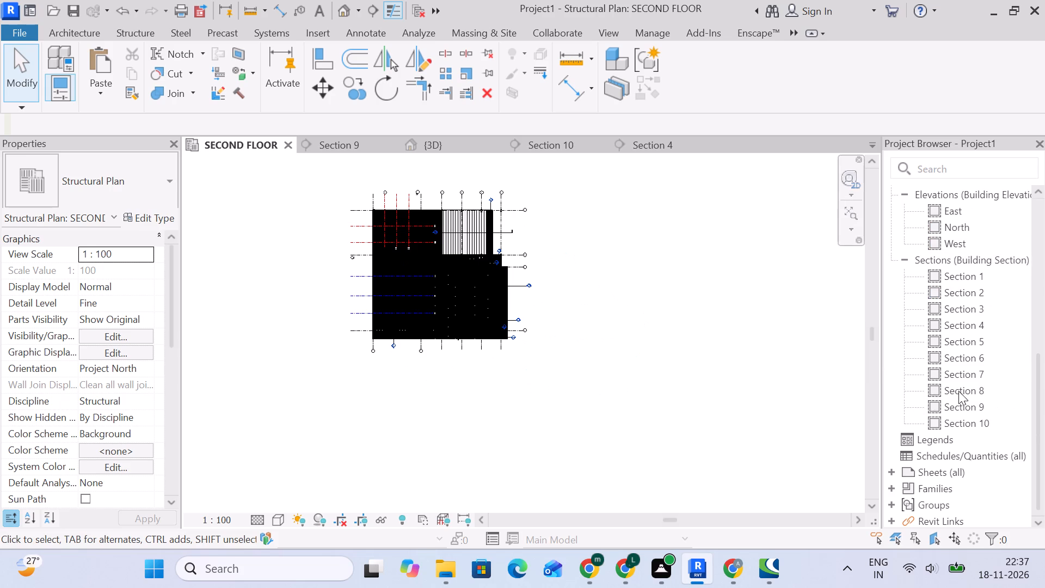
pyautogui.scroll(-3, 958, 391)
pyautogui.click(956, 279)
pyautogui.rightClick(956, 279)
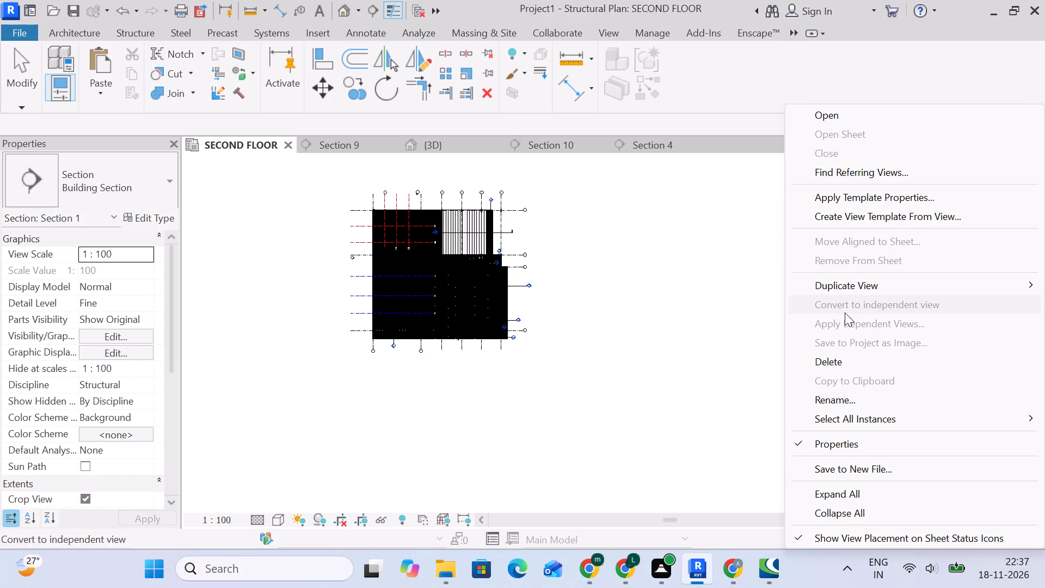
pyautogui.click(847, 356)
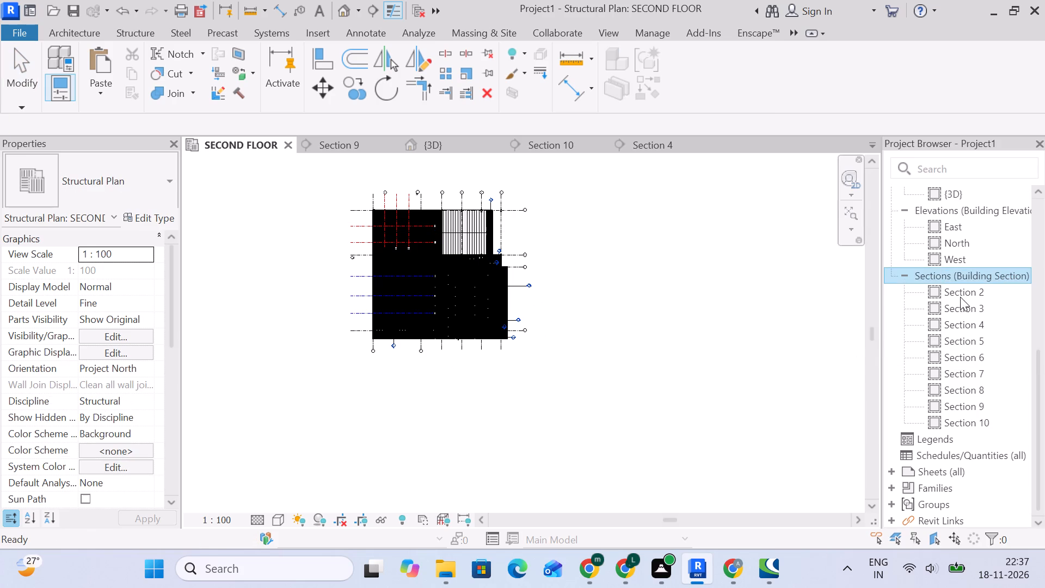
pyautogui.click(959, 293)
pyautogui.rightClick(959, 293)
pyautogui.click(845, 354)
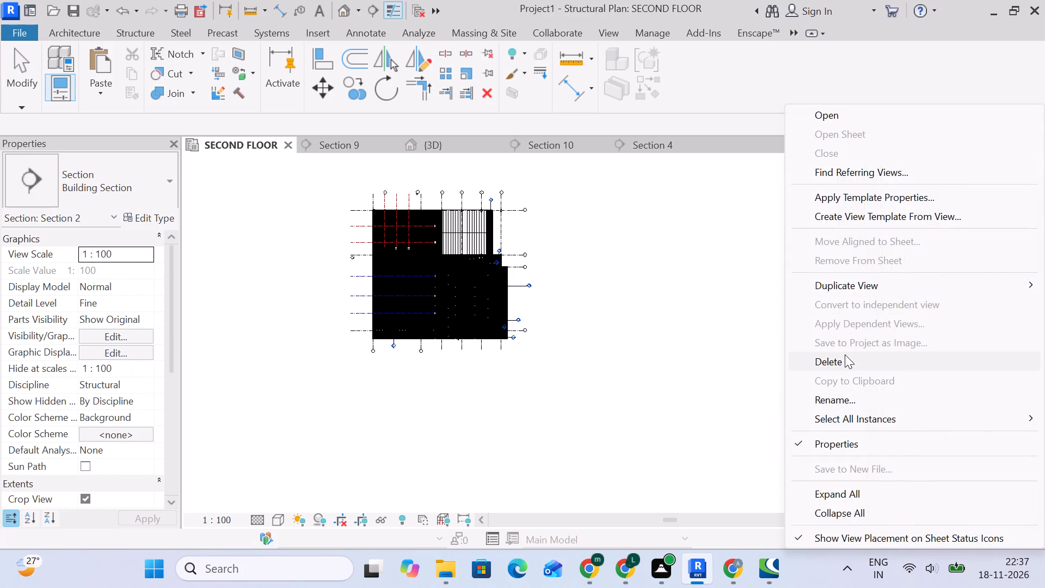
pyautogui.click(962, 305)
pyautogui.rightClick(962, 305)
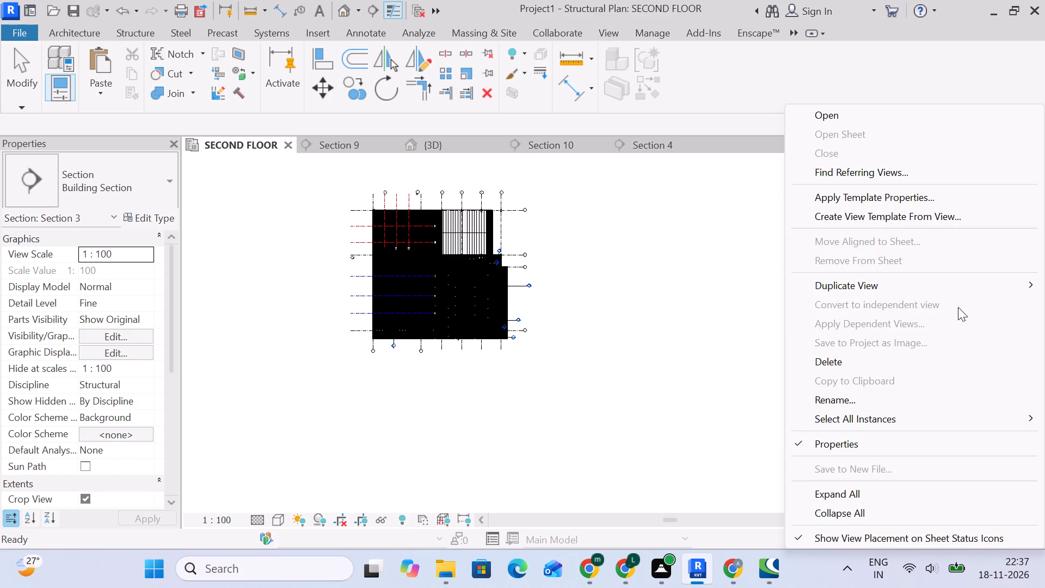
pyautogui.click(841, 366)
pyautogui.click(954, 328)
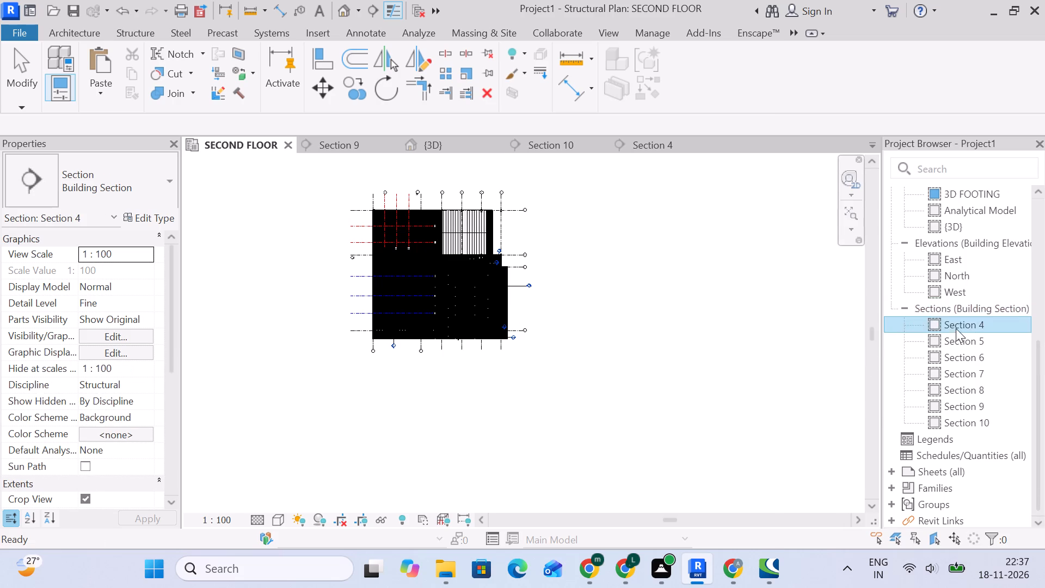
pyautogui.rightClick(956, 328)
pyautogui.click(872, 353)
pyautogui.click(980, 341)
pyautogui.rightClick(980, 341)
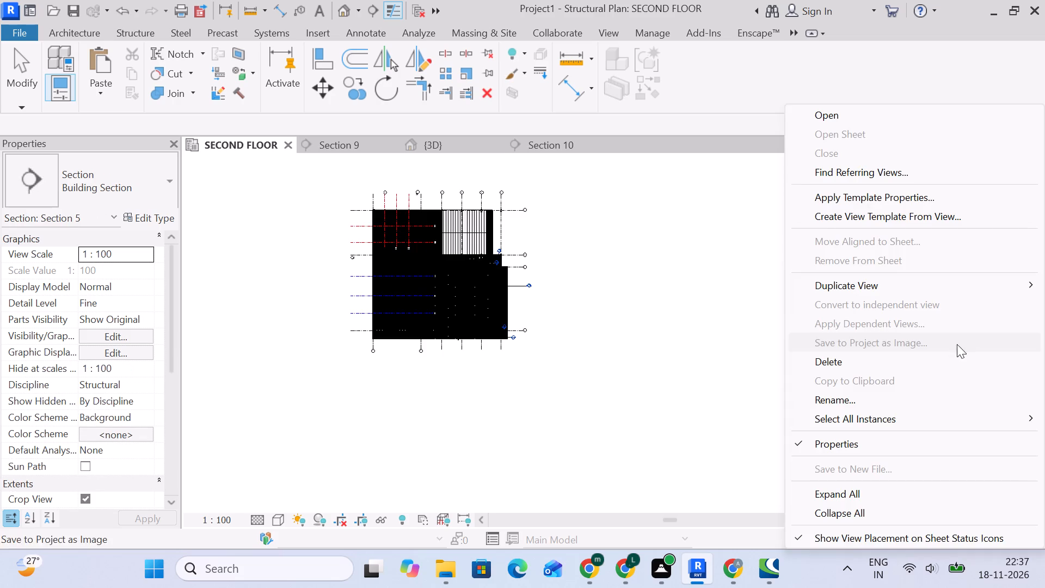
pyautogui.click(865, 363)
# Delete the remaining building section views, Section 6 through Section 10, and clear the selection.
pyautogui.click(979, 360)
pyautogui.rightClick(975, 358)
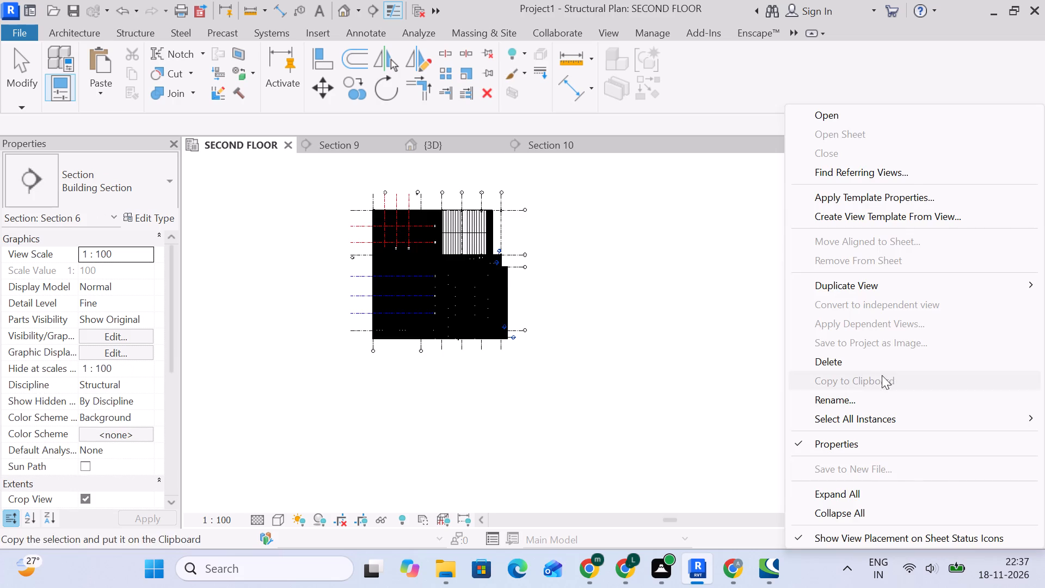
pyautogui.click(863, 363)
pyautogui.click(978, 369)
pyautogui.rightClick(975, 369)
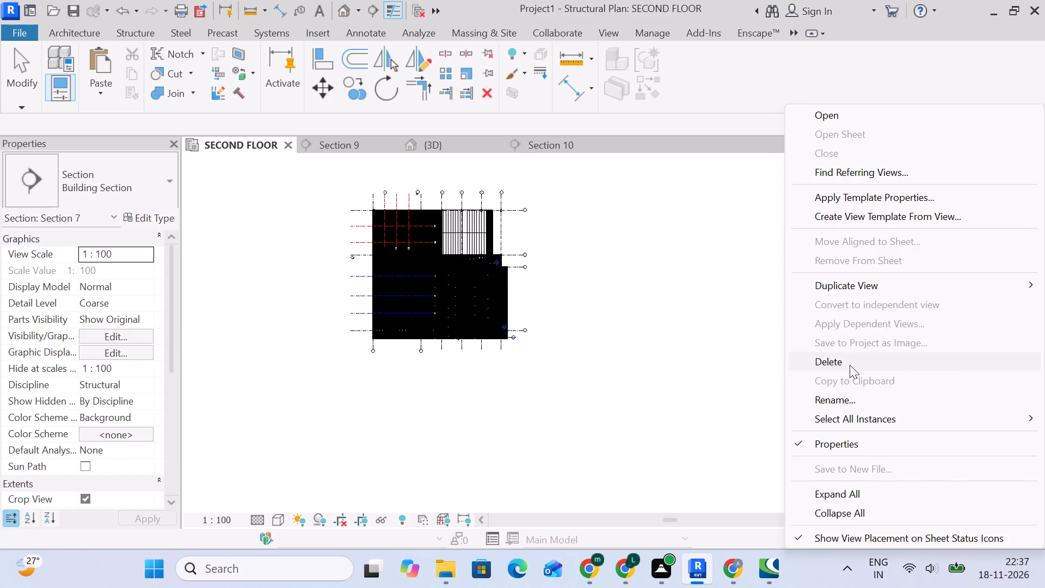
pyautogui.click(850, 364)
pyautogui.click(974, 389)
pyautogui.rightClick(974, 389)
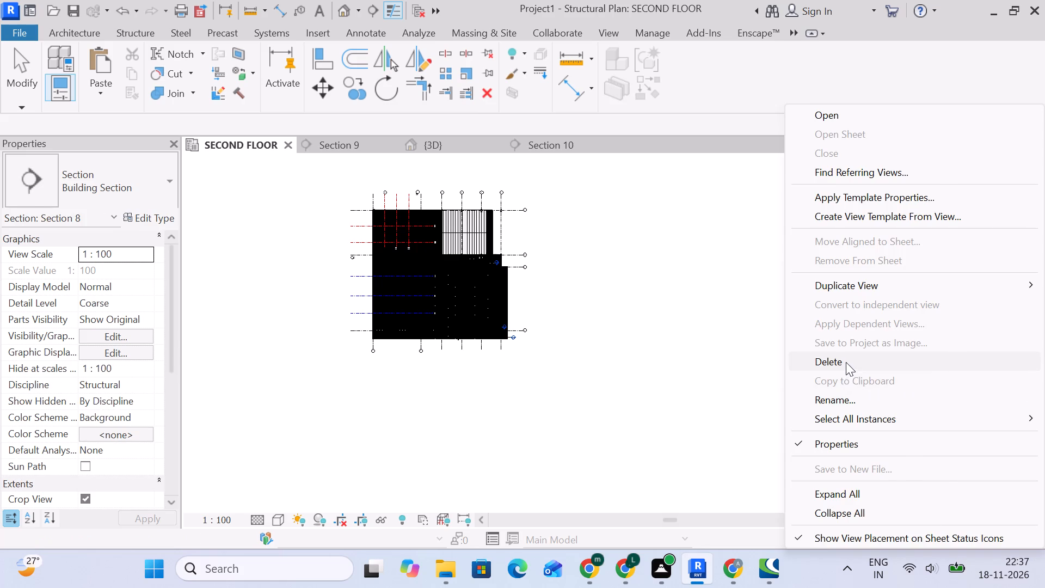
pyautogui.click(846, 362)
pyautogui.click(961, 409)
pyautogui.rightClick(955, 406)
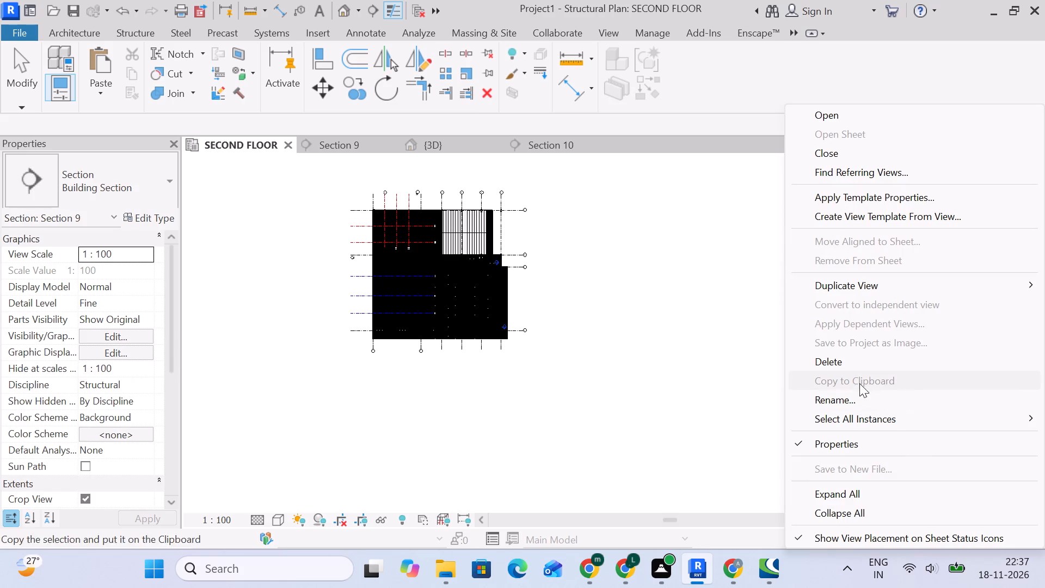
pyautogui.click(858, 366)
pyautogui.click(964, 428)
pyautogui.moveTo(966, 425); pyautogui.dragTo(961, 424, button='right')
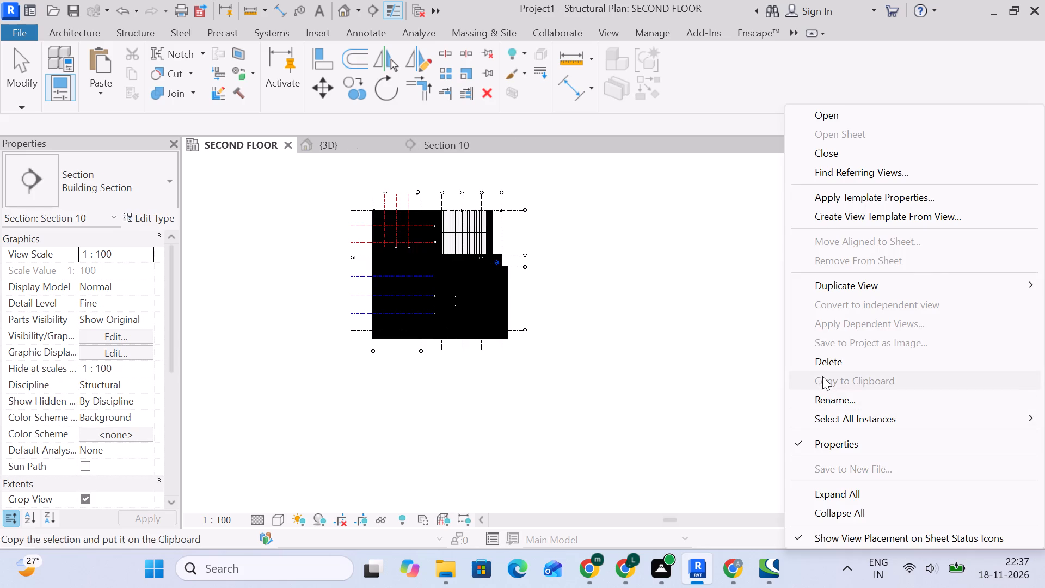
pyautogui.click(826, 371)
pyautogui.click(728, 335)
# Examine the second floor reinforcement in plan, and the slabs, beams, stairs and columns along grid 1 in the 3D view.
pyautogui.scroll(5, 521, 297)
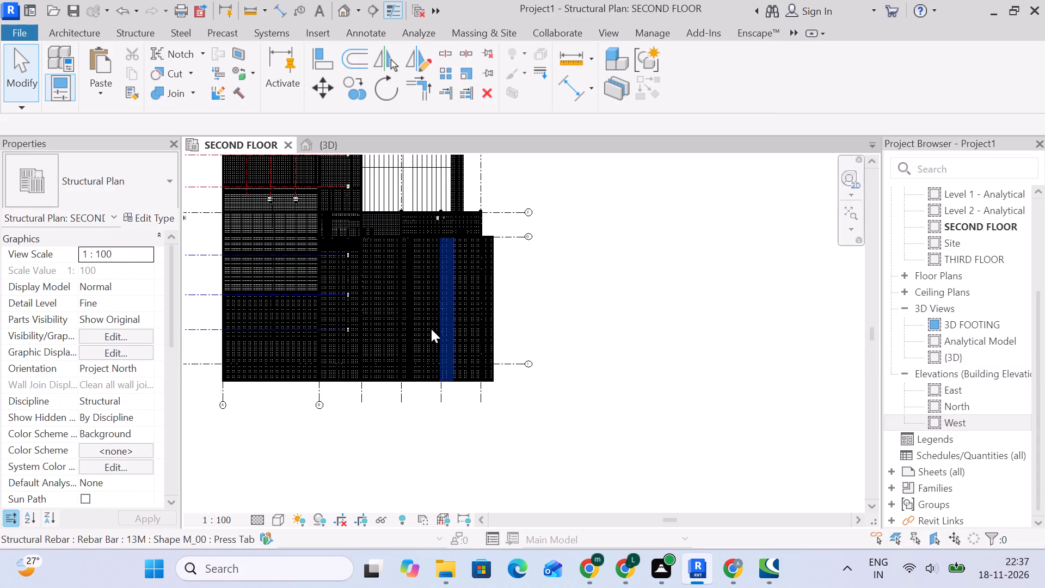
pyautogui.scroll(1, 411, 381)
pyautogui.moveTo(435, 383); pyautogui.dragTo(530, 377, button='middle')
pyautogui.scroll(2, 487, 309)
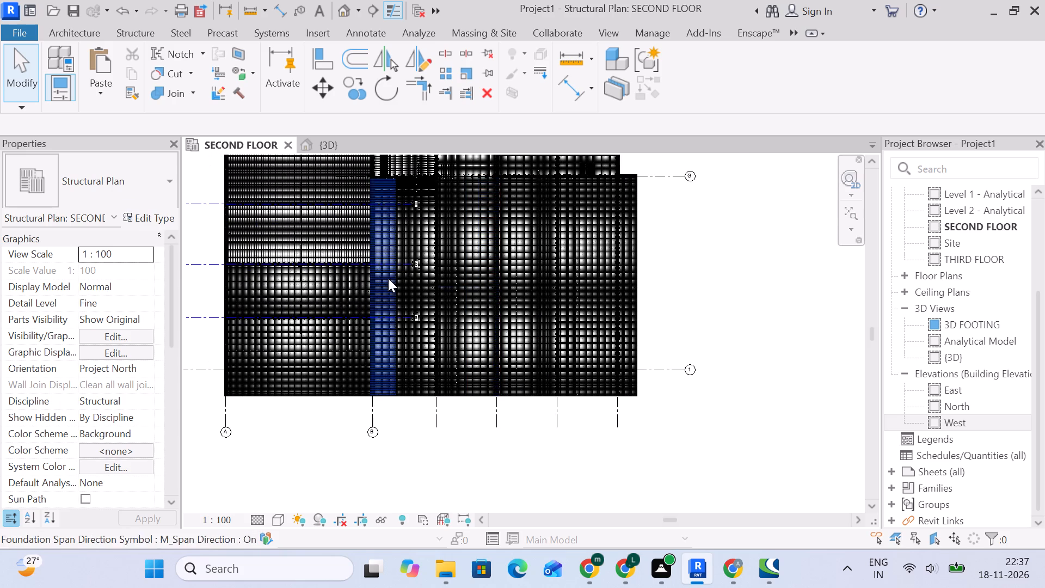
pyautogui.scroll(1, 388, 278)
pyautogui.scroll(-4, 394, 274)
pyautogui.click(333, 146)
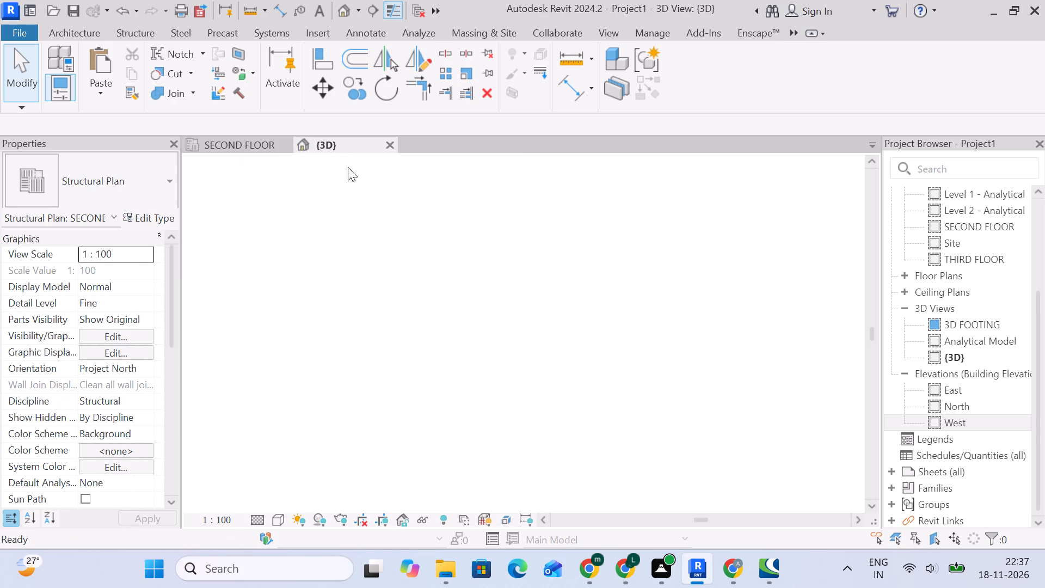
pyautogui.moveTo(692, 461); pyautogui.dragTo(655, 471, button='middle')
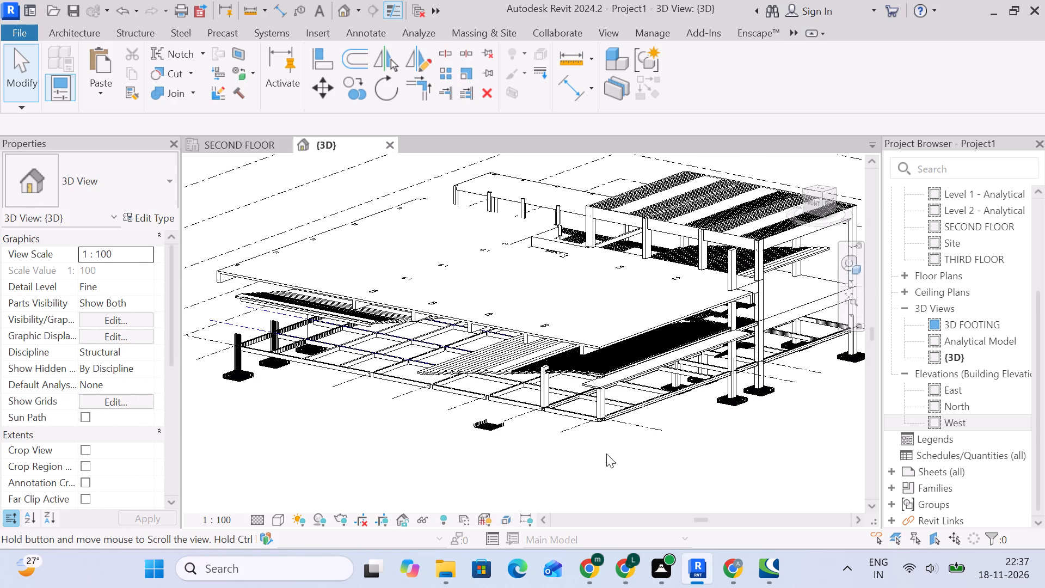
pyautogui.scroll(5, 595, 442)
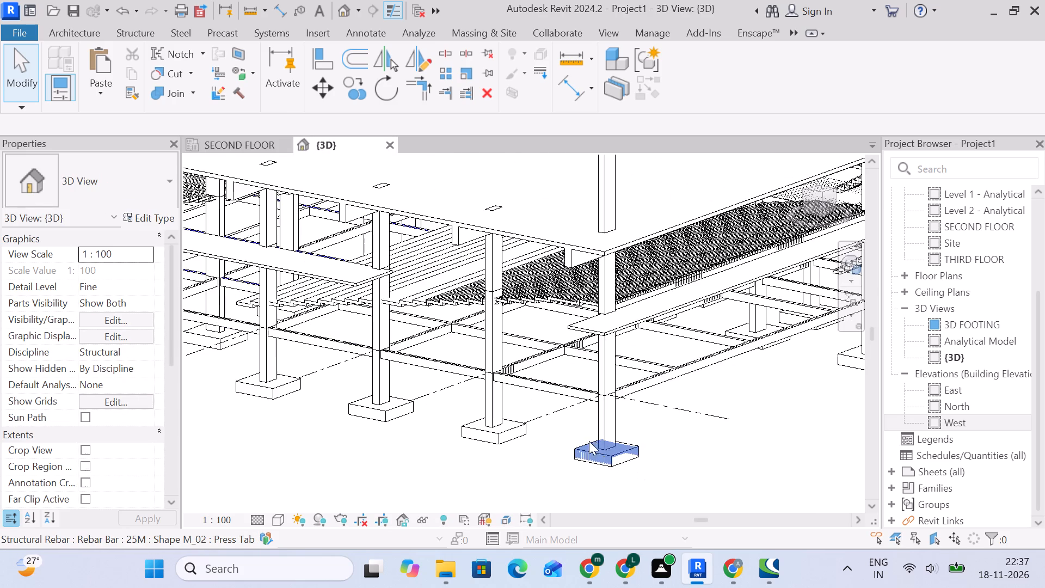
pyautogui.scroll(2, 540, 353)
pyautogui.moveTo(542, 353); pyautogui.dragTo(674, 442, button='middle')
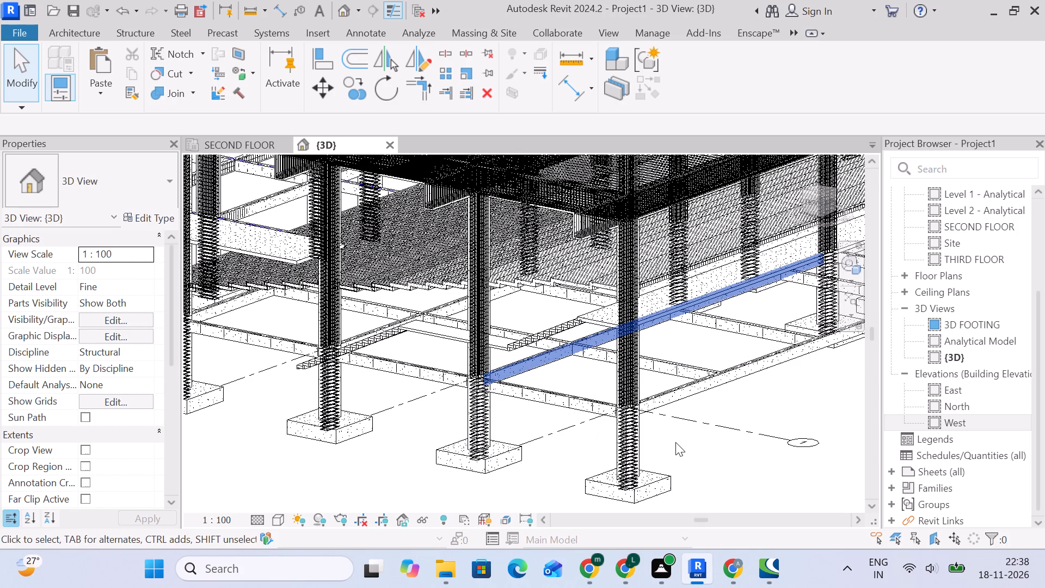
pyautogui.moveTo(606, 414); pyautogui.dragTo(747, 436, button='middle')
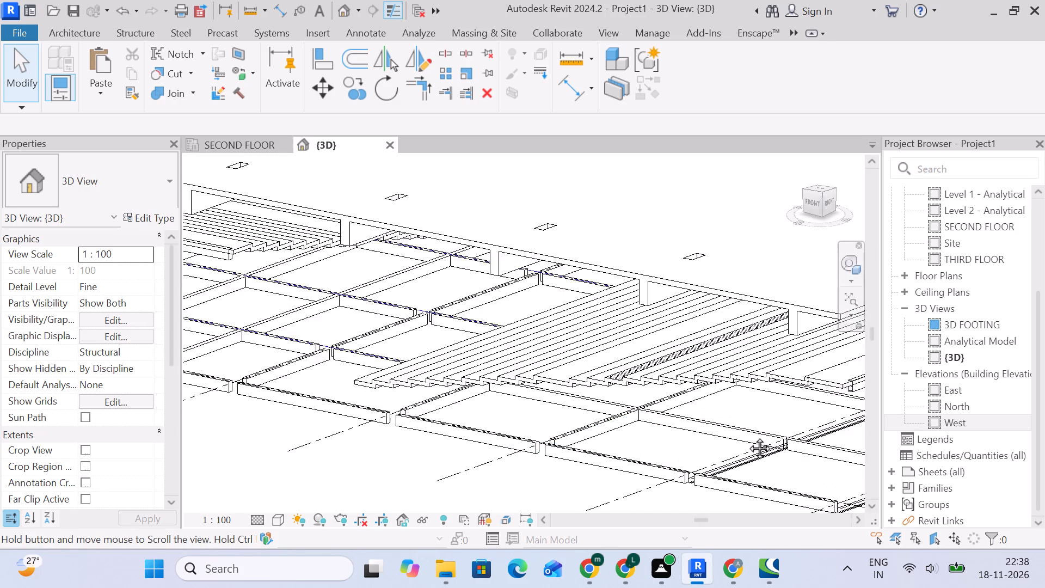
pyautogui.moveTo(747, 436); pyautogui.dragTo(789, 448, button='middle')
pyautogui.moveTo(406, 403); pyautogui.dragTo(437, 403, button='middle')
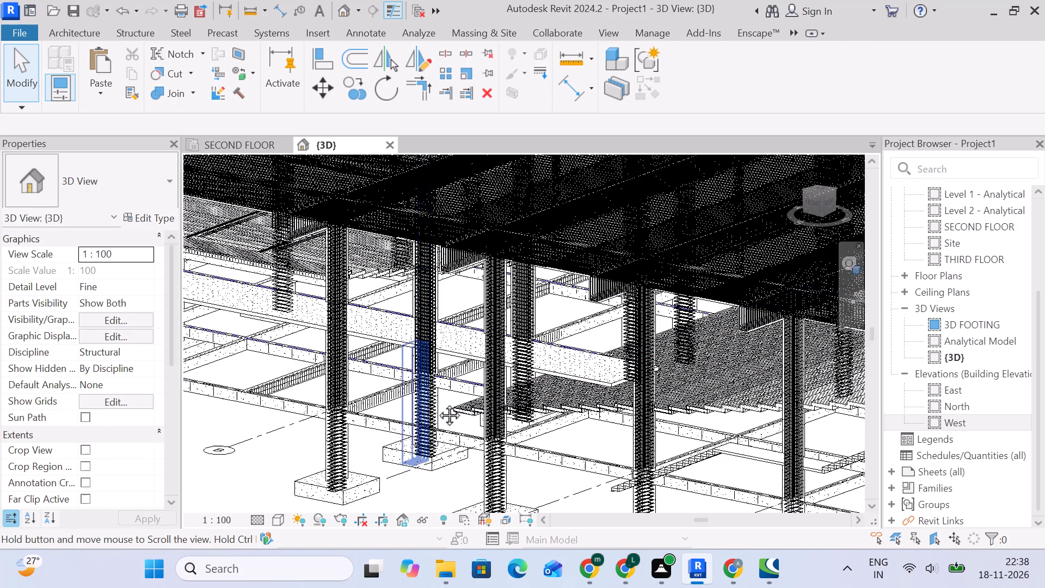
pyautogui.moveTo(437, 403); pyautogui.dragTo(640, 439, button='middle')
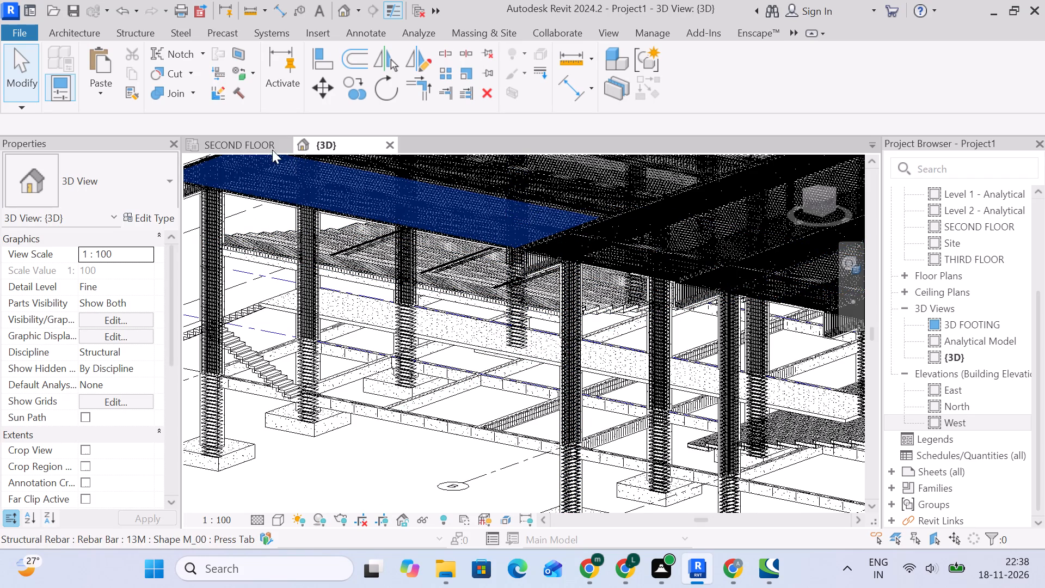
# On the first floor plan, delete the two 6" foundation slabs beyond grid 1, between grid B and the straight stair.
pyautogui.scroll(4, 969, 255)
pyautogui.click(964, 256)
pyautogui.doubleClick(964, 256)
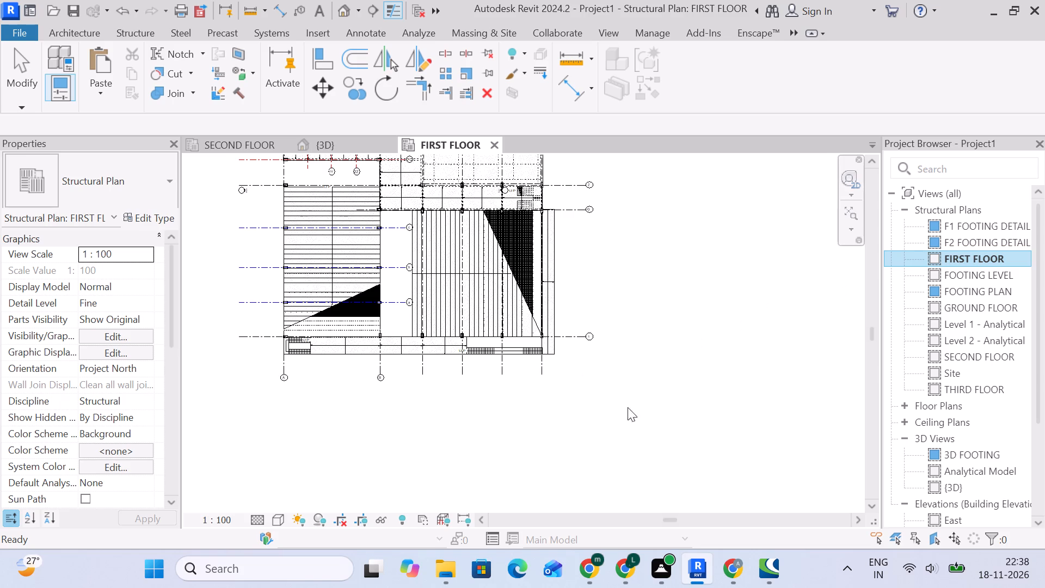
pyautogui.click(637, 407)
pyautogui.scroll(11, 407, 355)
pyautogui.moveTo(390, 381); pyautogui.dragTo(731, 408, button='middle')
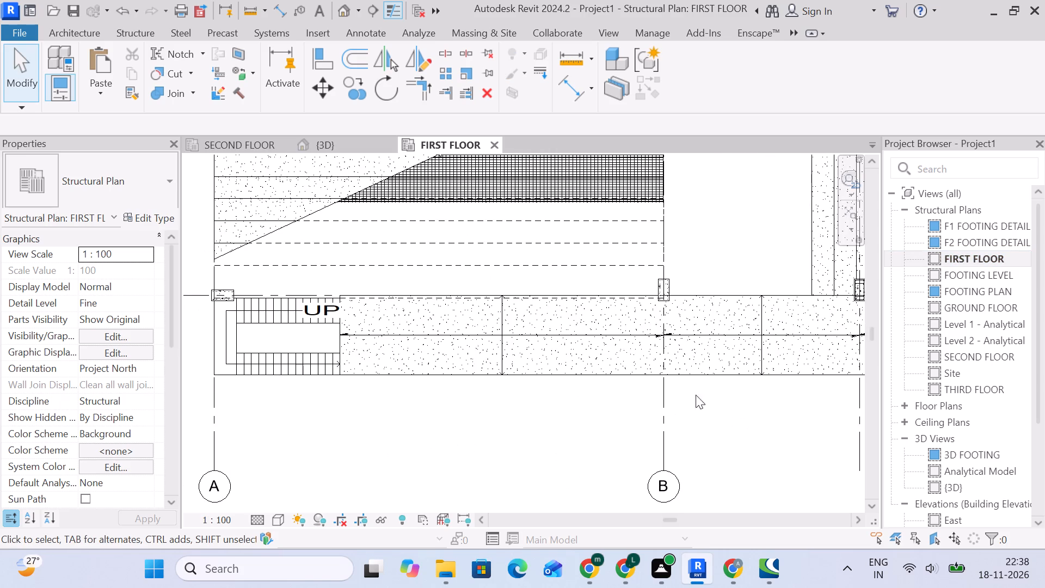
pyautogui.click(636, 372)
pyautogui.scroll(-2, 743, 406)
pyautogui.moveTo(739, 406); pyautogui.dragTo(501, 373, button='middle')
pyautogui.click(521, 374)
pyautogui.click(529, 343)
pyautogui.scroll(-2, 576, 359)
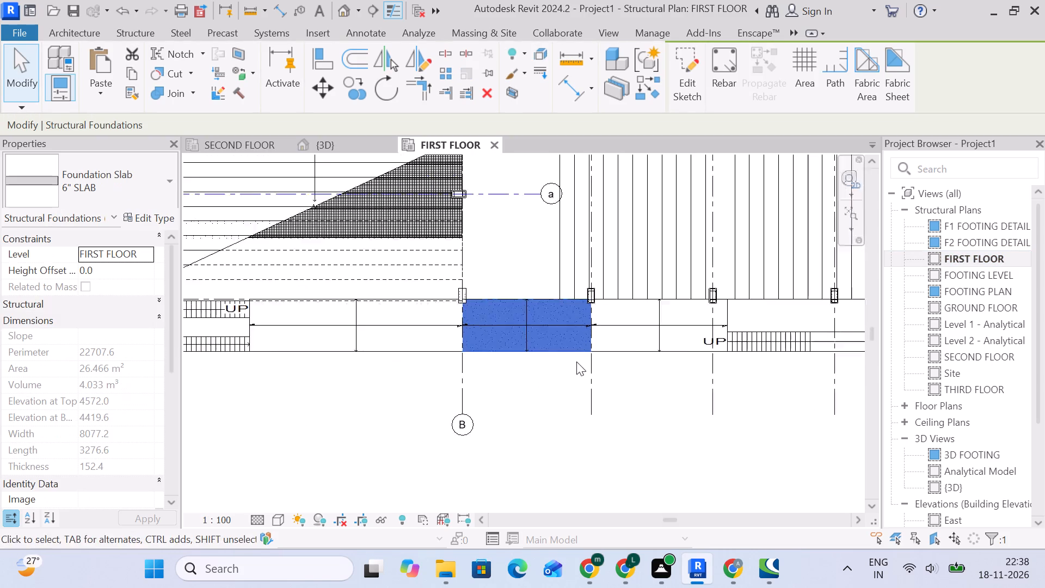
pyautogui.scroll(-1, 576, 362)
pyautogui.moveTo(563, 364); pyautogui.dragTo(493, 366, button='middle')
pyautogui.press('Delete')
pyautogui.click(578, 356)
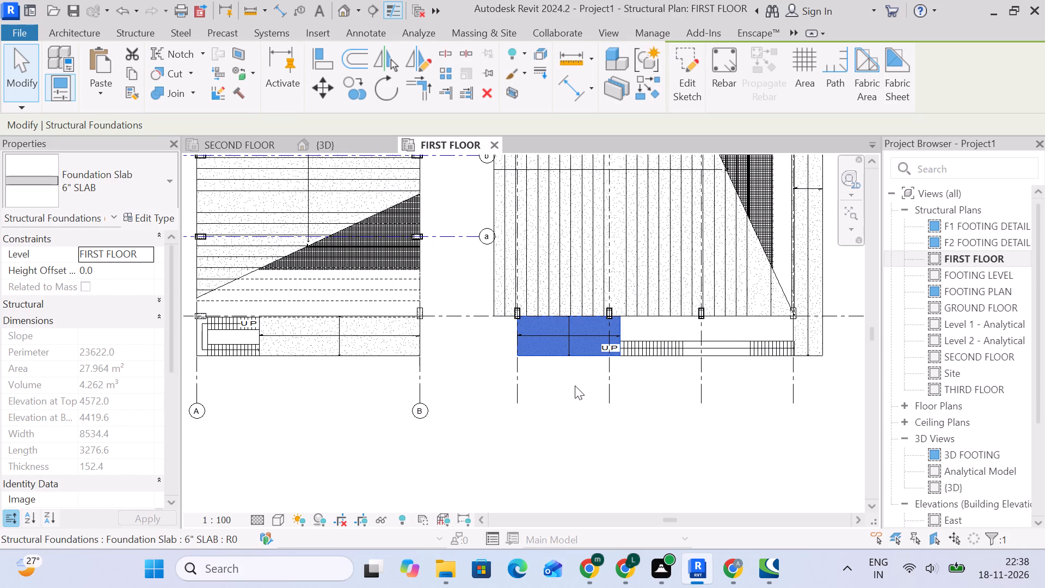
pyautogui.press('Delete')
# Examine the first floor's remaining 6" slab beyond grid 1, between the U-shaped stair and grid B, in plan.
pyautogui.moveTo(666, 376); pyautogui.dragTo(635, 377, button='middle')
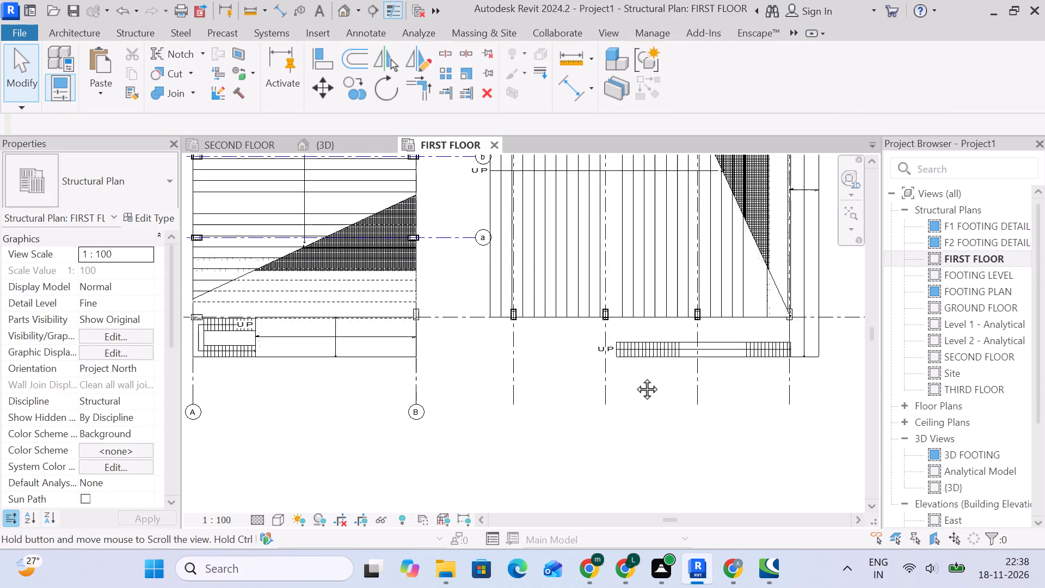
pyautogui.moveTo(635, 377); pyautogui.dragTo(581, 372, button='middle')
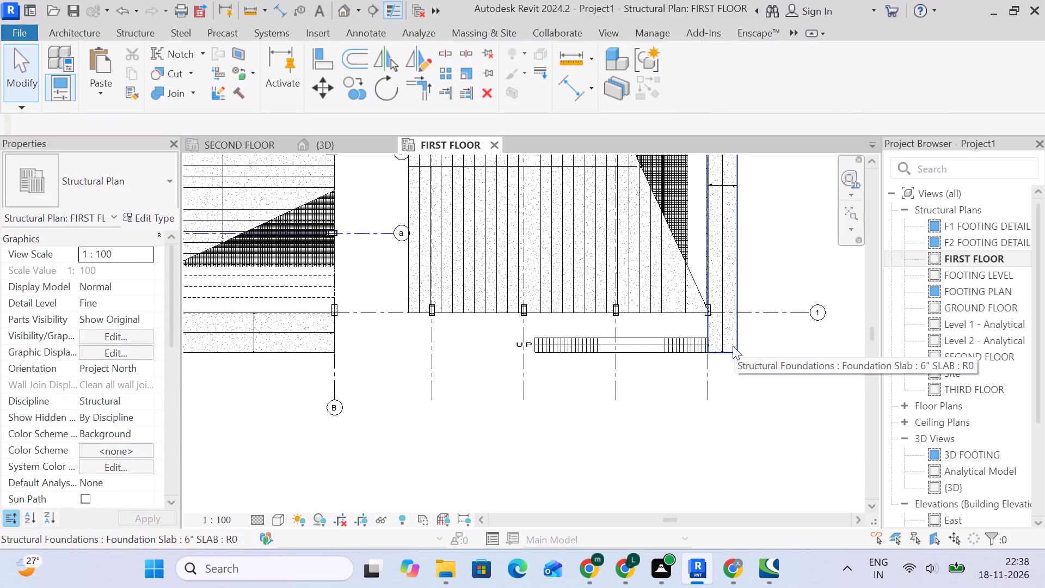
pyautogui.moveTo(474, 365); pyautogui.dragTo(623, 344, button='middle')
pyautogui.click(465, 326)
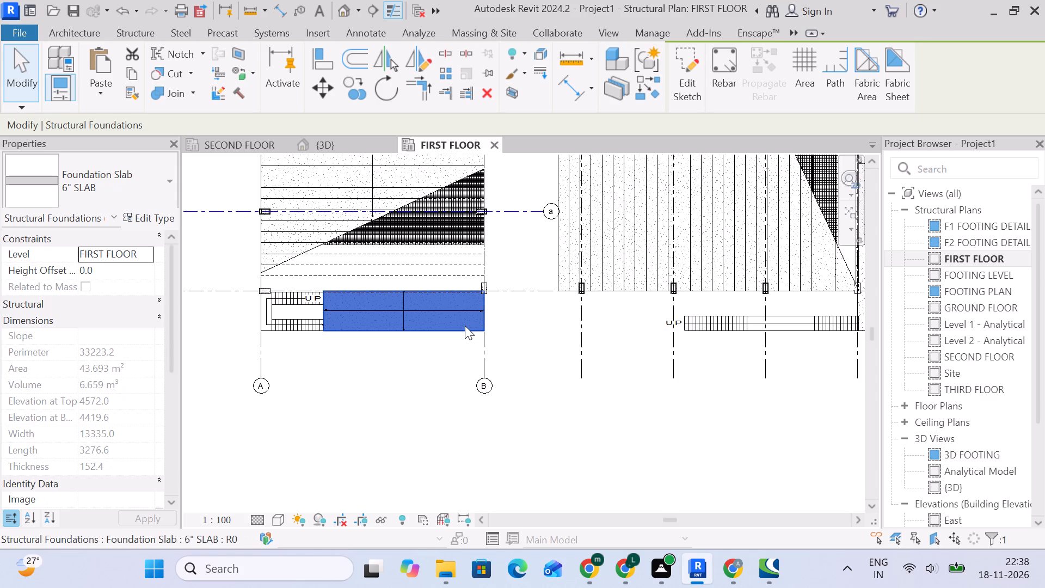
pyautogui.scroll(-4, 465, 326)
pyautogui.click(509, 342)
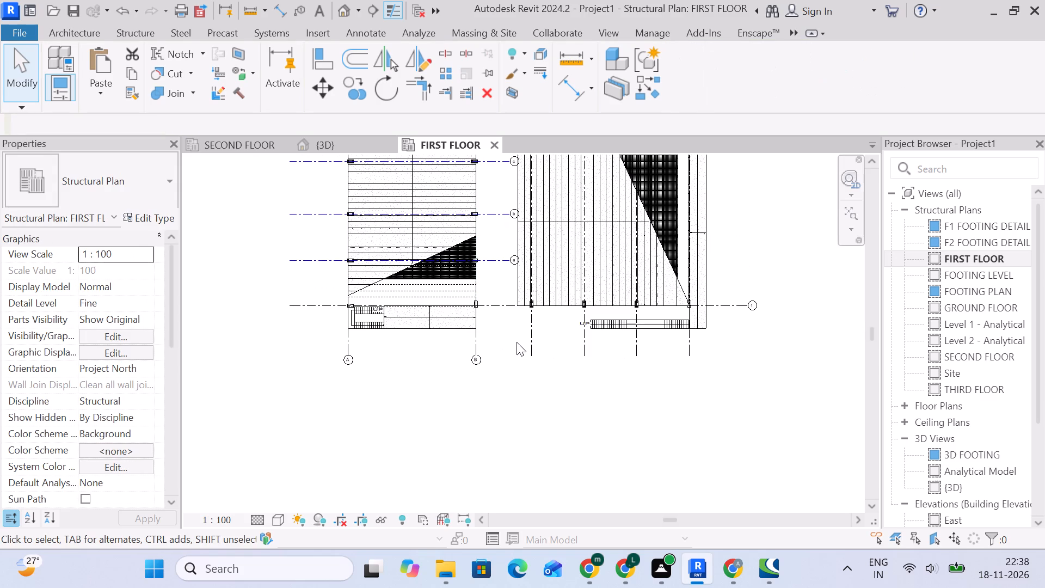
pyautogui.scroll(5, 469, 327)
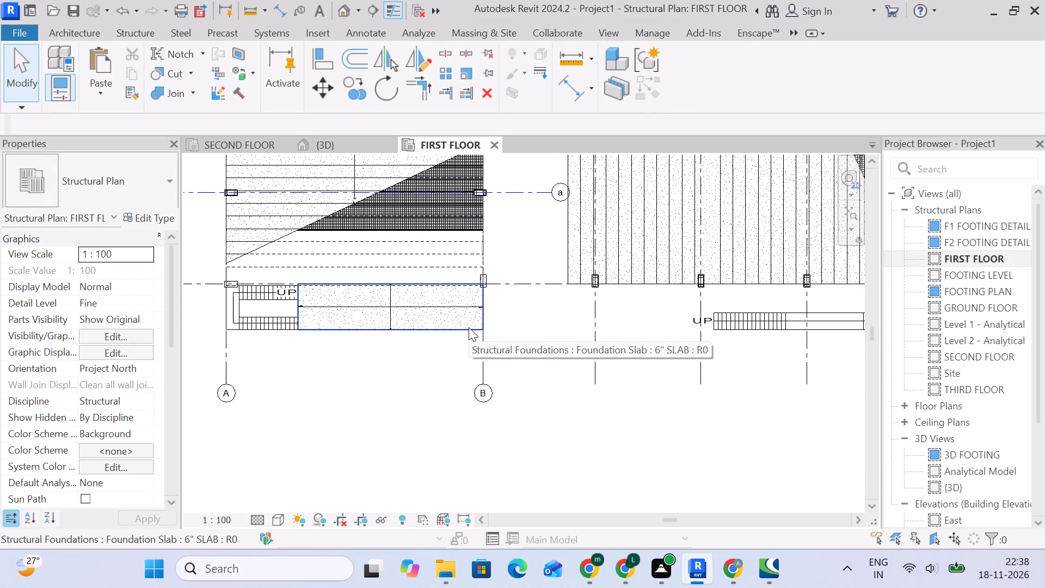
pyautogui.scroll(6, 471, 279)
pyautogui.moveTo(439, 328); pyautogui.dragTo(538, 303, button='middle')
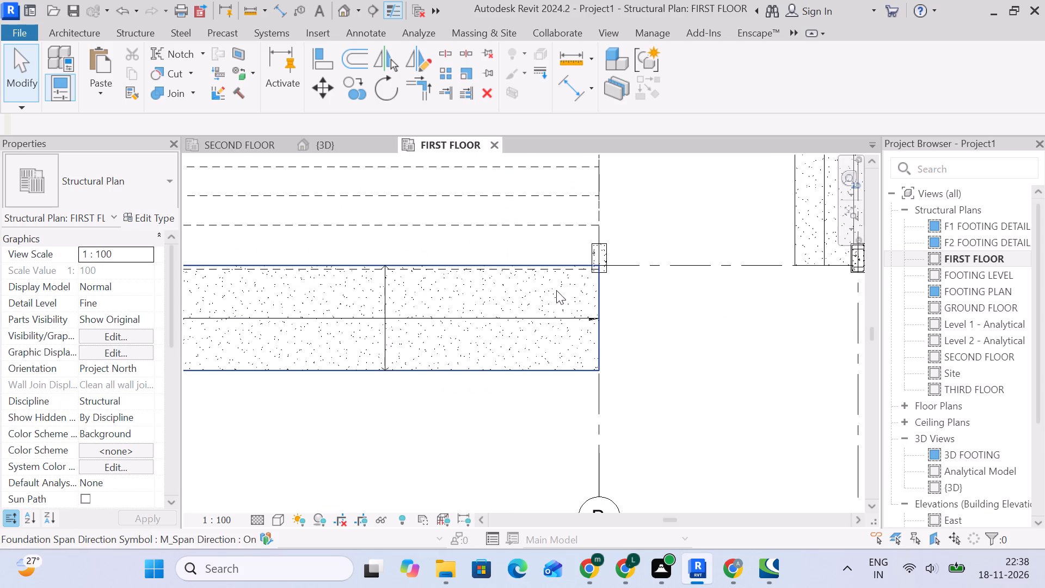
pyautogui.scroll(-5, 618, 292)
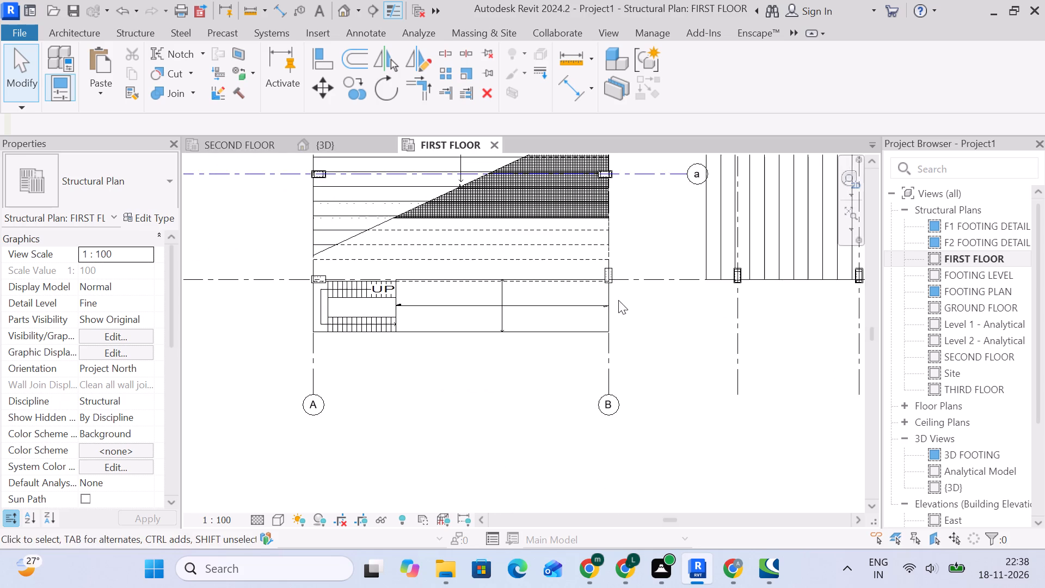
pyautogui.moveTo(618, 300); pyautogui.dragTo(673, 279, button='middle')
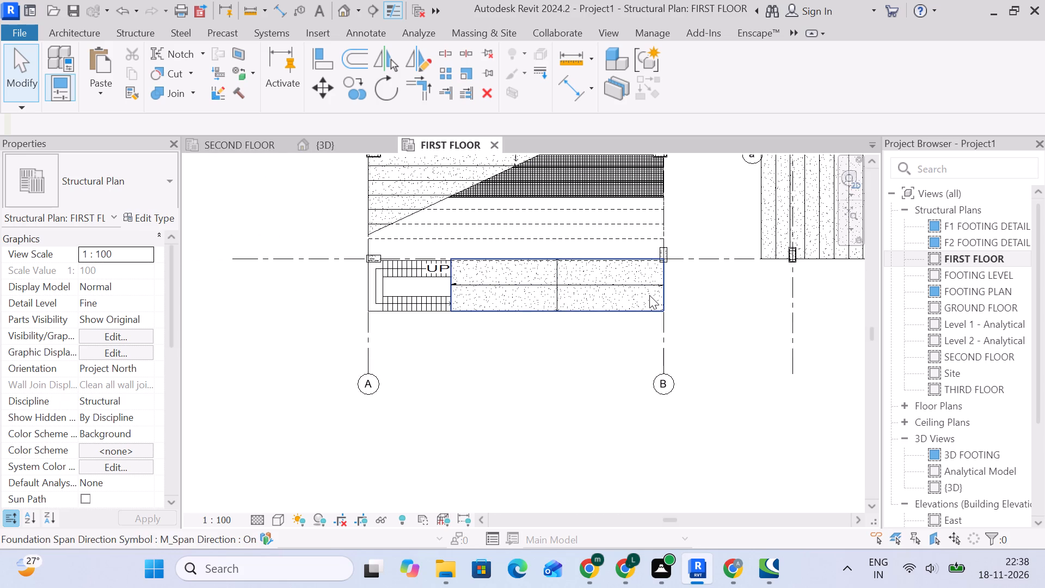
pyautogui.scroll(6, 662, 273)
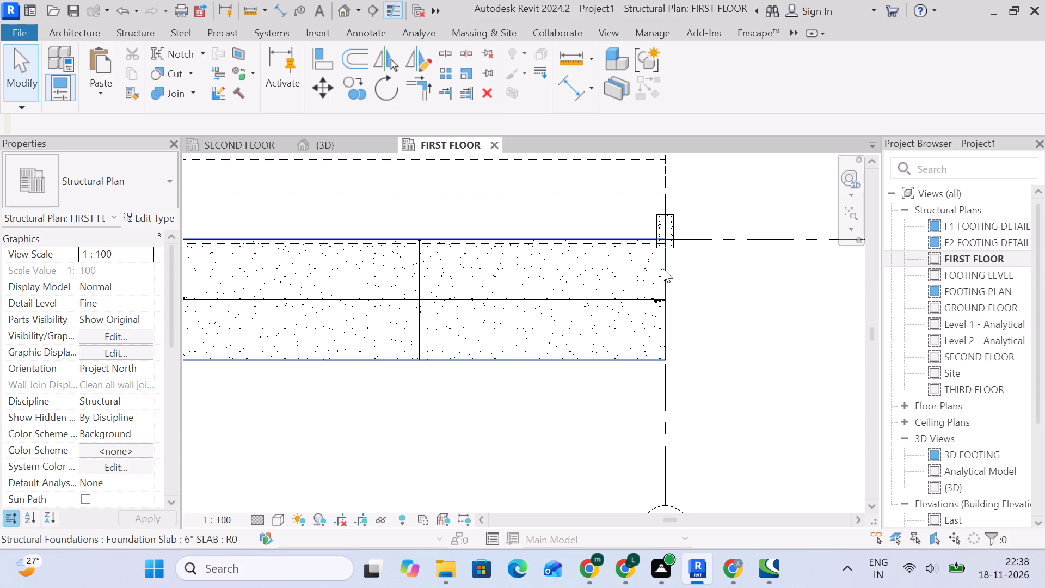
pyautogui.scroll(-4, 668, 271)
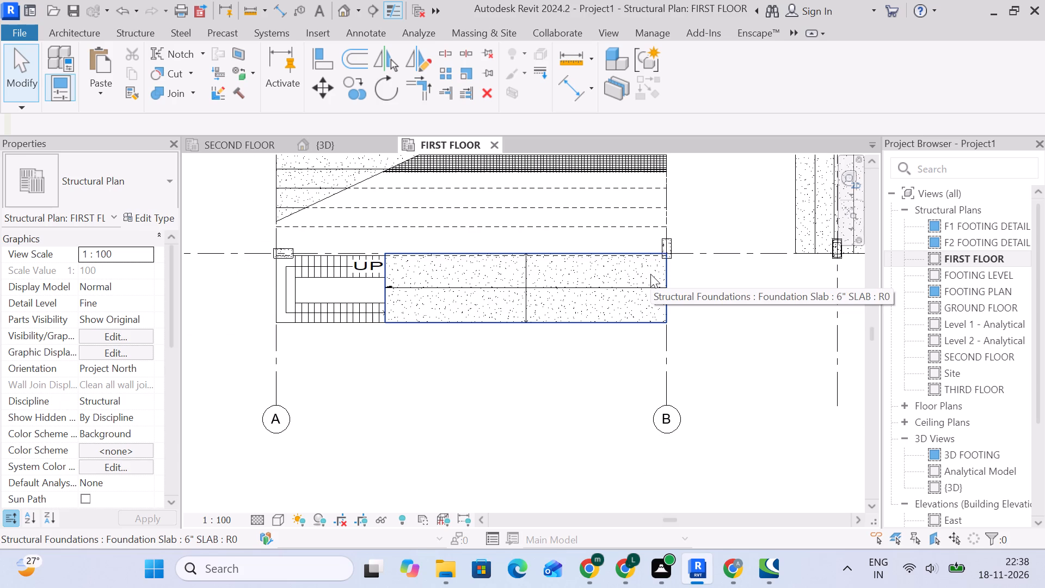
pyautogui.click(698, 328)
pyautogui.scroll(-2, 703, 326)
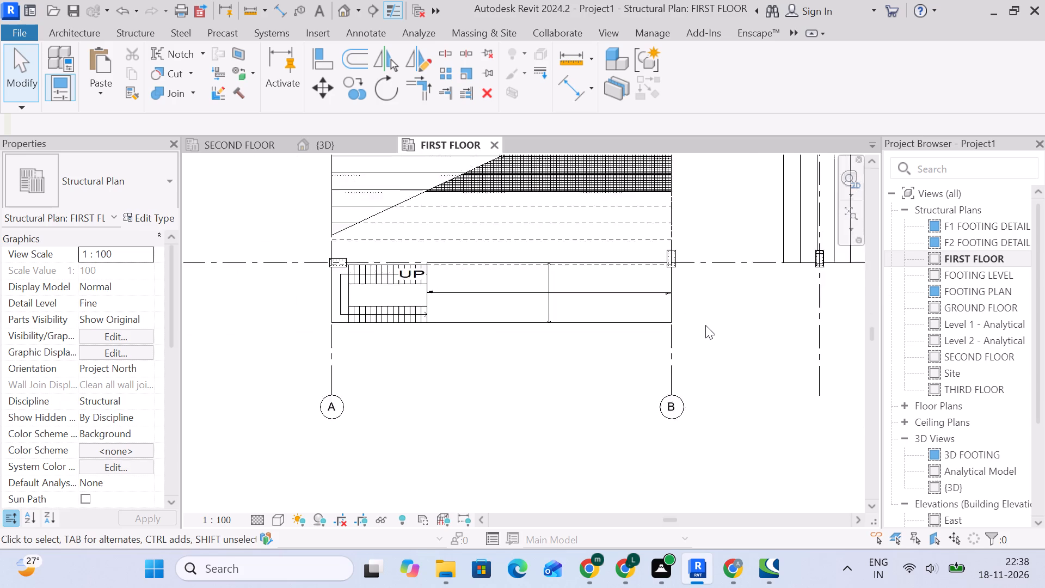
pyautogui.scroll(-2, 705, 325)
pyautogui.moveTo(705, 325); pyautogui.dragTo(628, 325, button='middle')
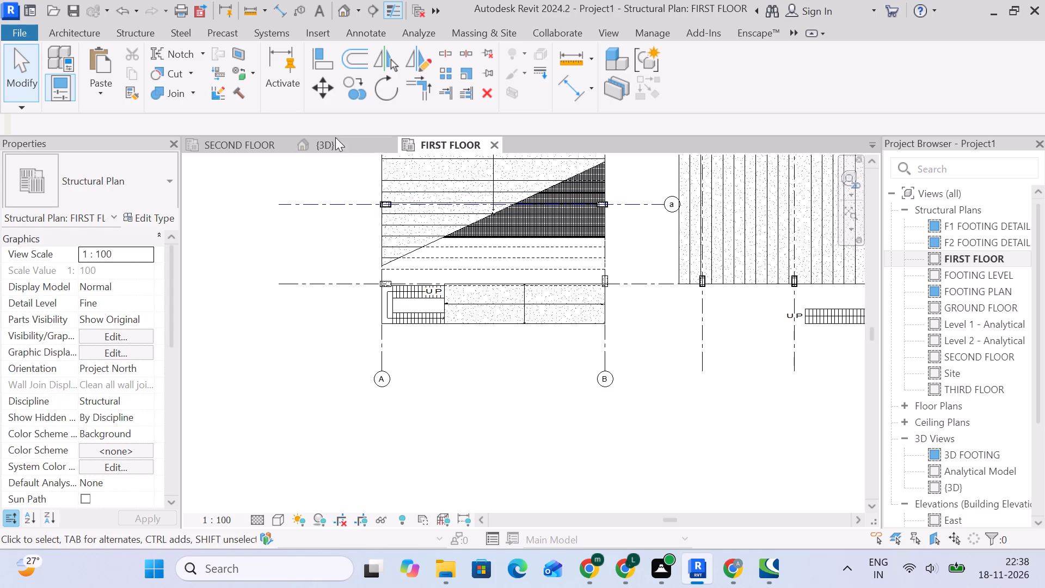
# Examine the slabs, stairs, beams and columns along grid 1 in the 3D view.
pyautogui.click(225, 145)
pyautogui.click(344, 146)
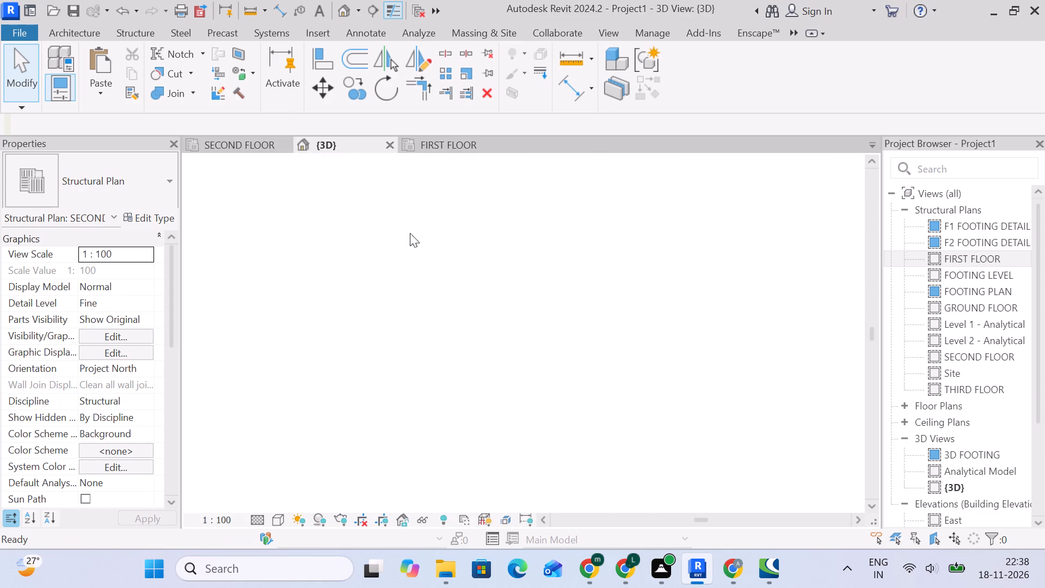
pyautogui.scroll(-3, 565, 357)
pyautogui.scroll(-1, 583, 415)
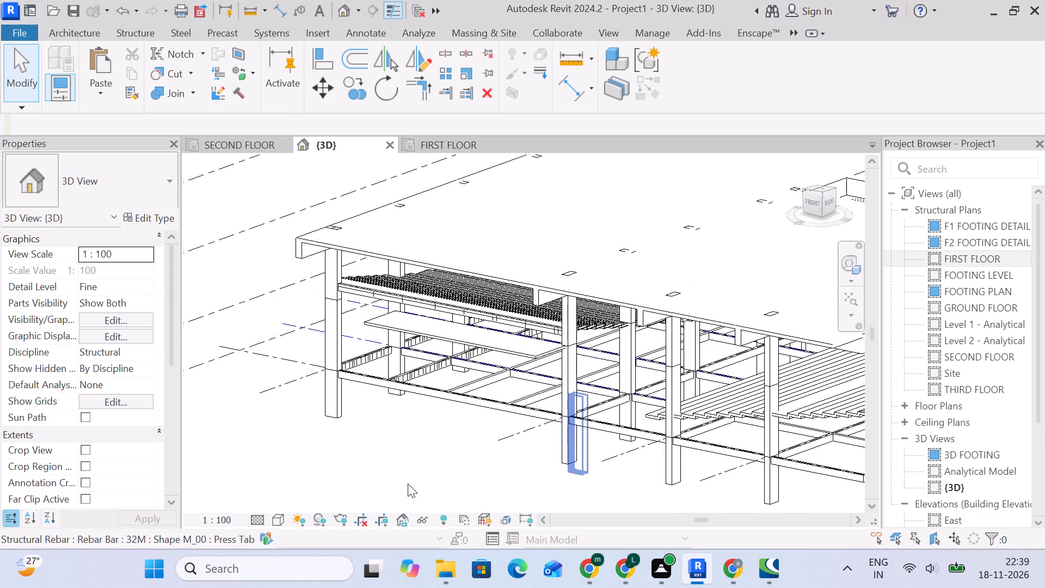
pyautogui.click(433, 481)
pyautogui.keyDown('shift'); pyautogui.moveTo(498, 471); pyautogui.dragTo(447, 461, button='middle'); pyautogui.keyUp('shift')
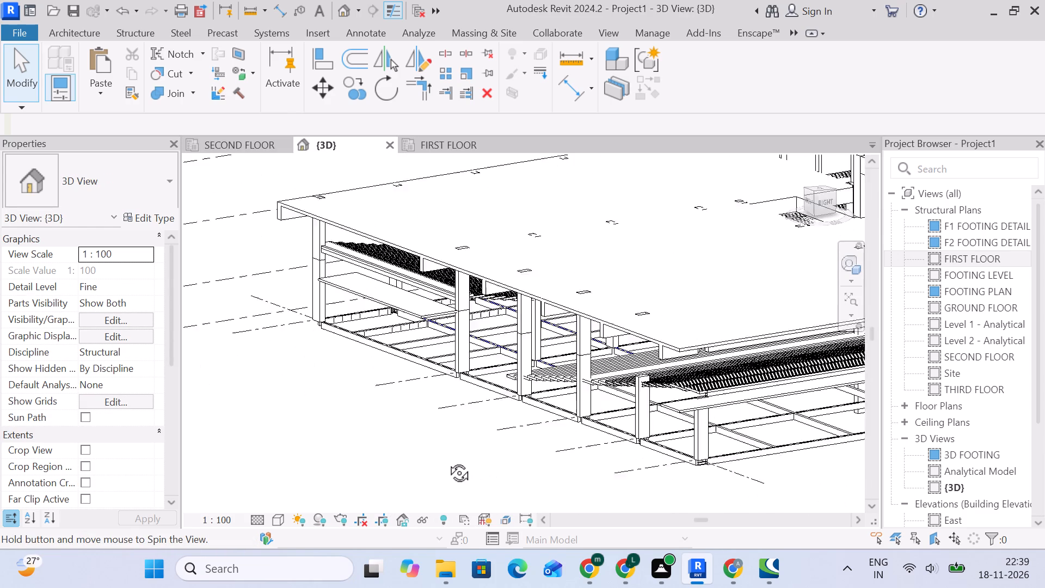
pyautogui.keyDown('shift'); pyautogui.moveTo(447, 461); pyautogui.dragTo(443, 459, button='middle'); pyautogui.keyUp('shift')
pyautogui.scroll(-4, 736, 482)
pyautogui.moveTo(740, 487); pyautogui.dragTo(733, 487, button='middle')
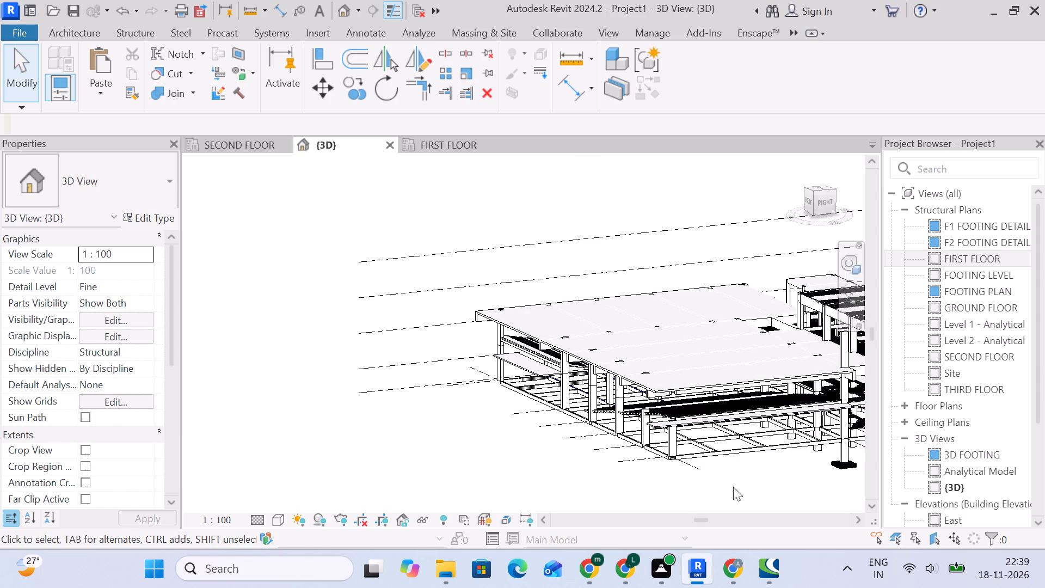
pyautogui.moveTo(733, 487); pyautogui.dragTo(600, 456, button='middle')
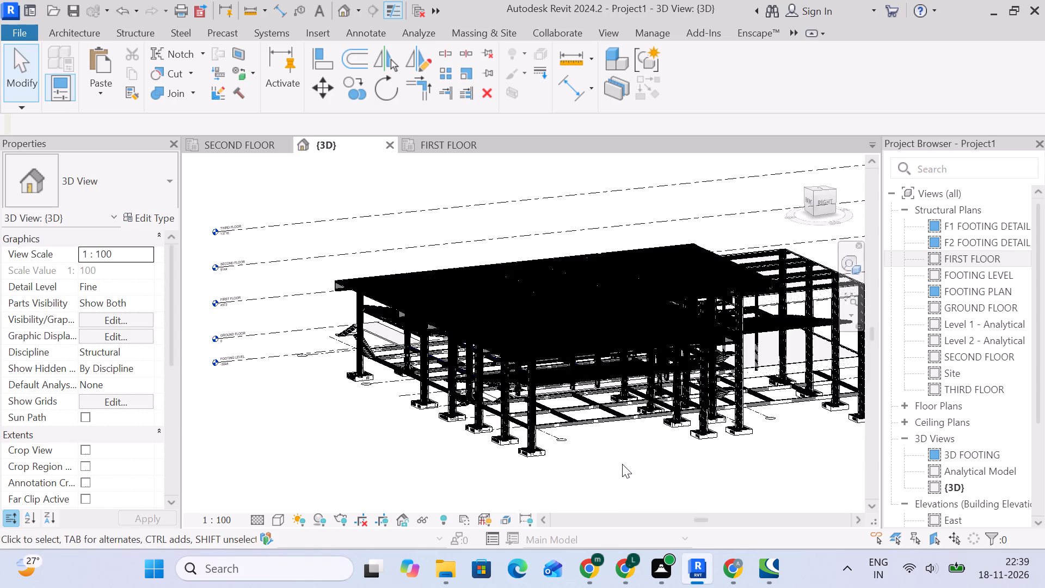
pyautogui.scroll(13, 489, 410)
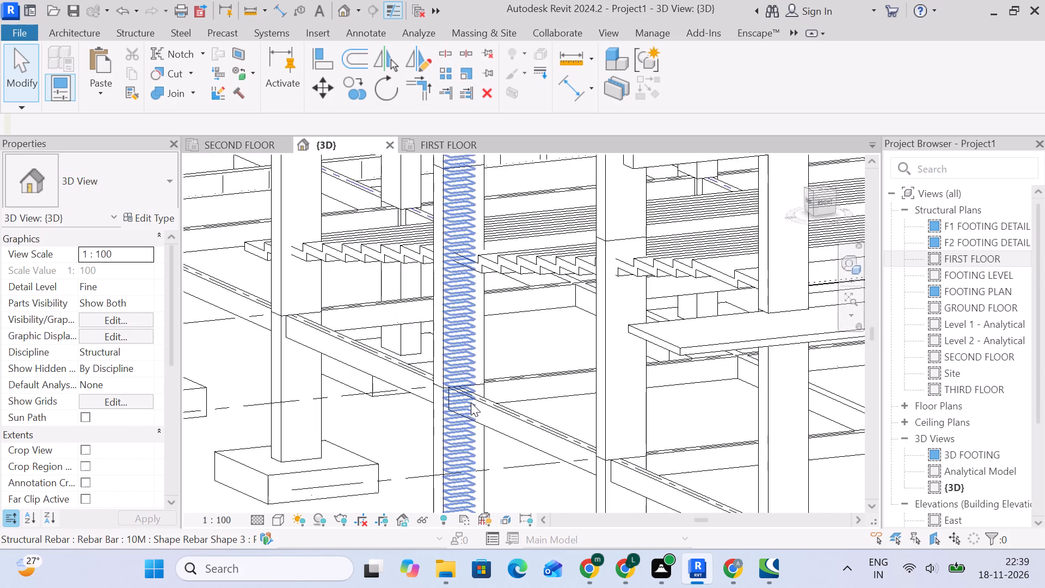
pyautogui.scroll(-9, 470, 409)
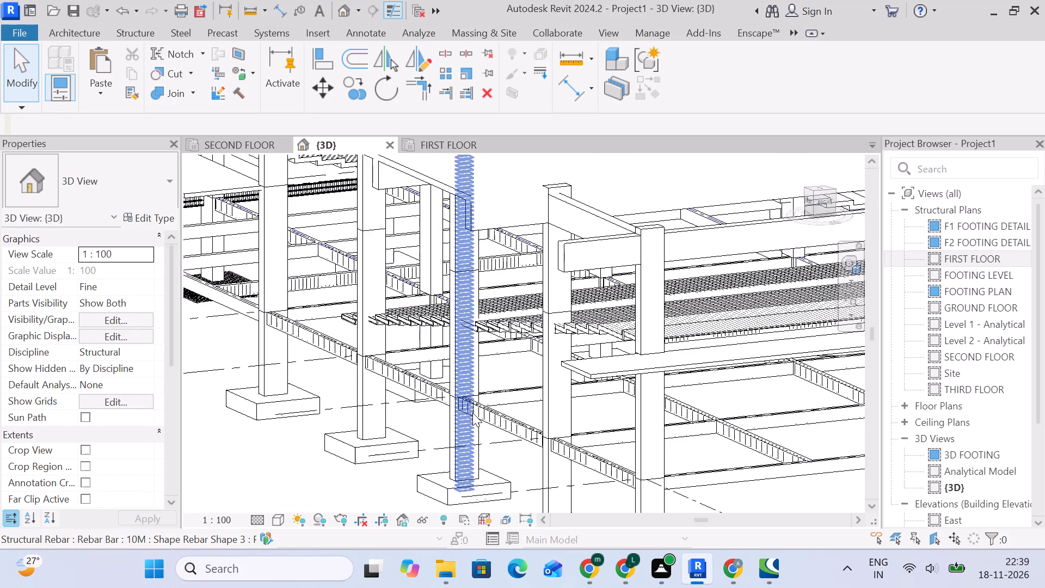
pyautogui.scroll(-4, 472, 413)
# On the first floor plan, draw a building section along the U-shaped stair's flight farthest from grid 1, starting outside grid A.
pyautogui.click(446, 140)
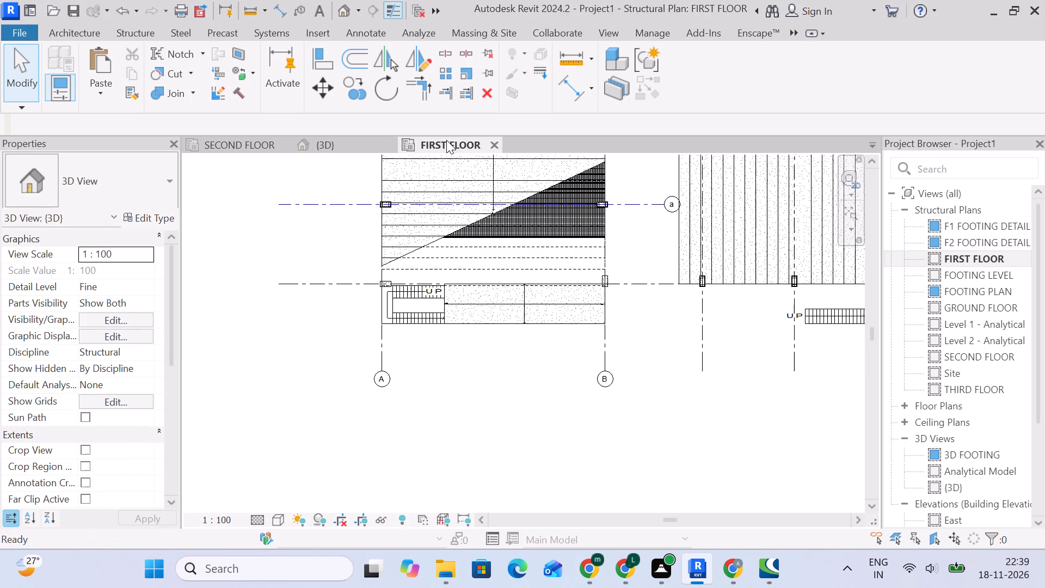
pyautogui.scroll(10, 419, 293)
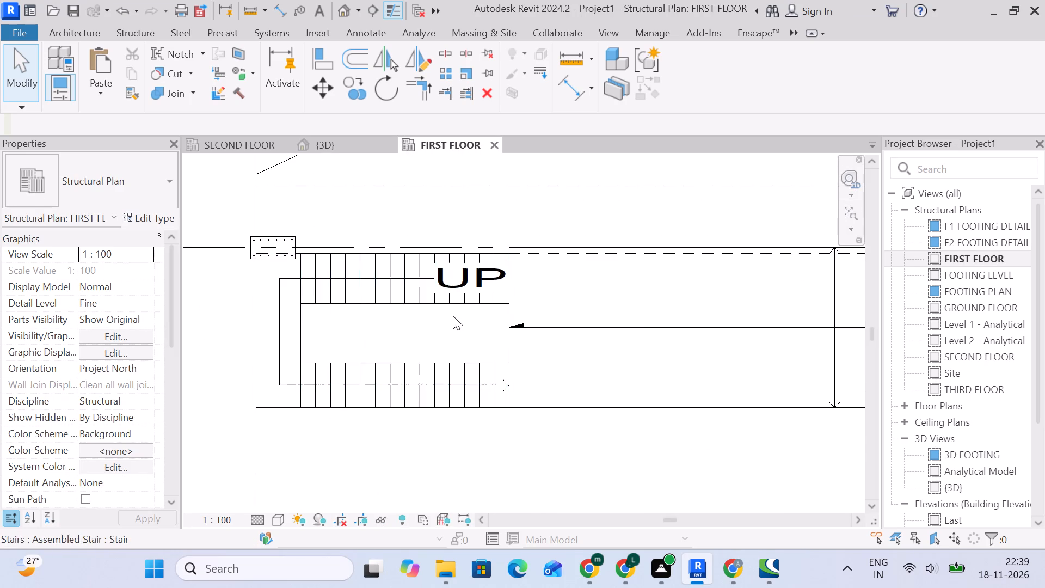
pyautogui.moveTo(457, 322); pyautogui.dragTo(448, 304, button='middle')
pyautogui.scroll(-2, 391, 319)
pyautogui.middleClick(395, 321)
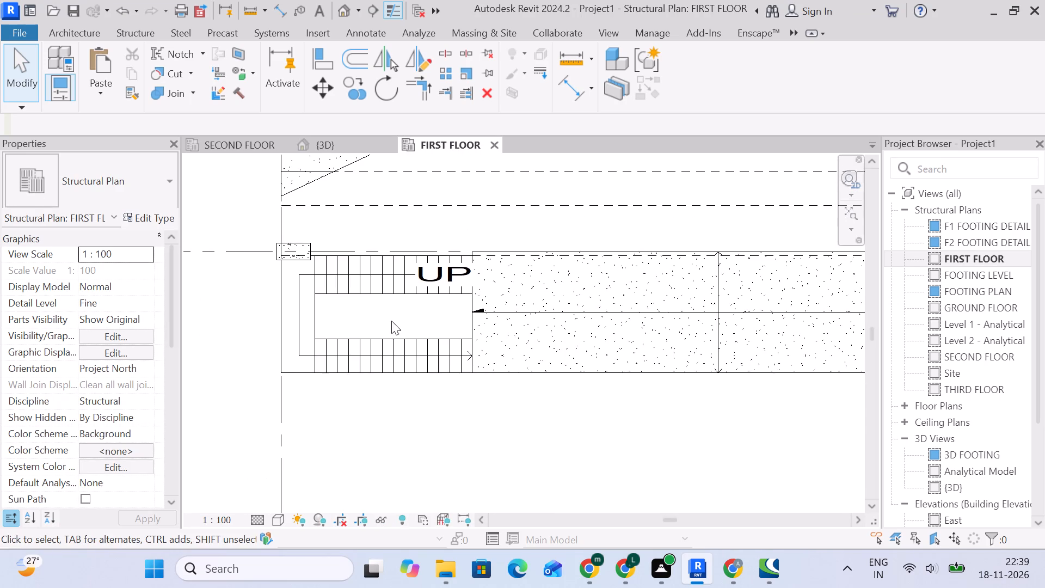
pyautogui.click(373, 12)
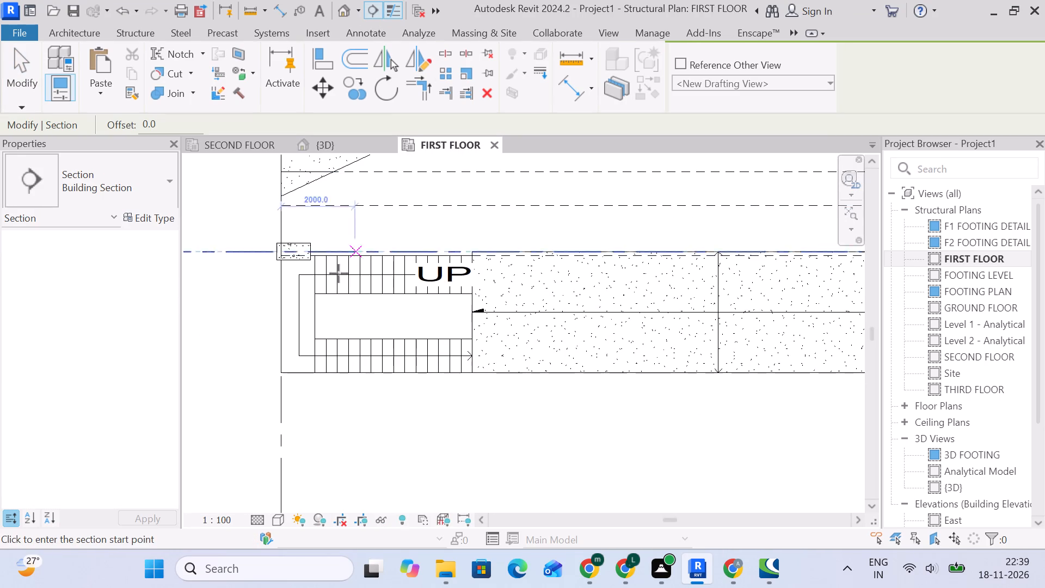
pyautogui.click(250, 358)
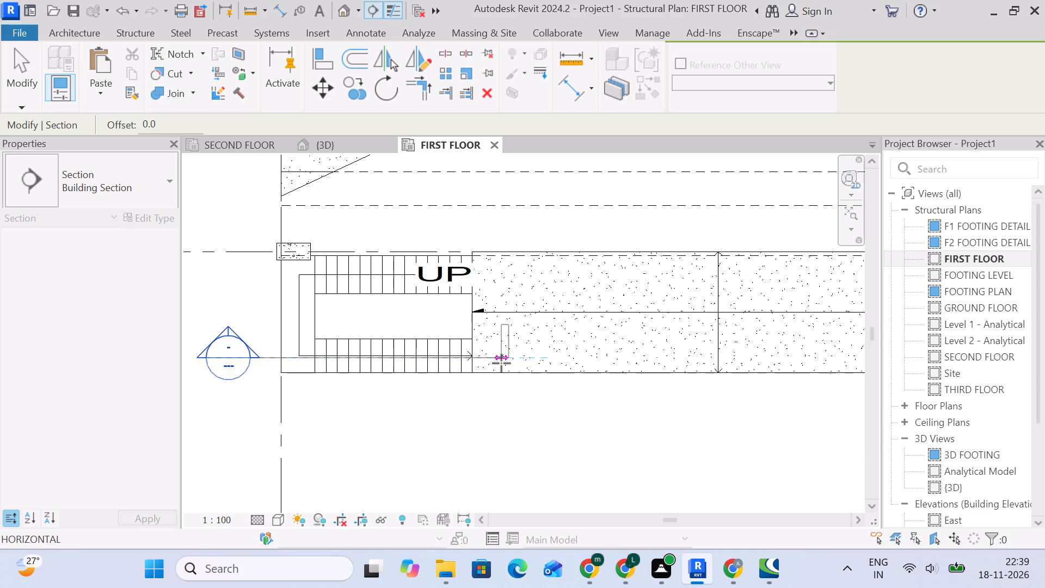
pyautogui.click(501, 363)
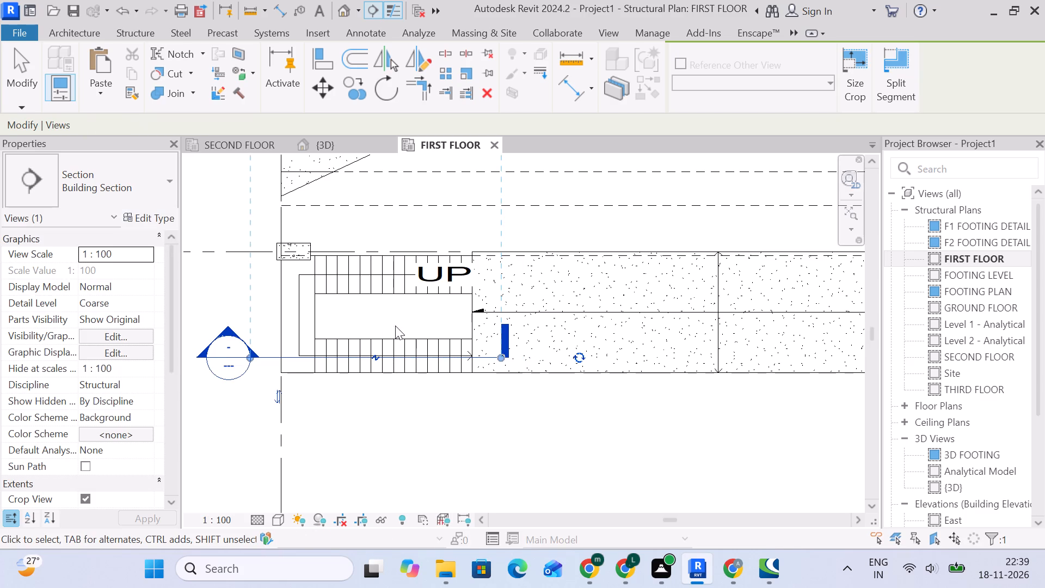
# Flip the stair section to face away from grid 1 and pull its far clip close to the section line.
pyautogui.scroll(-13, 406, 323)
pyautogui.scroll(11, 384, 354)
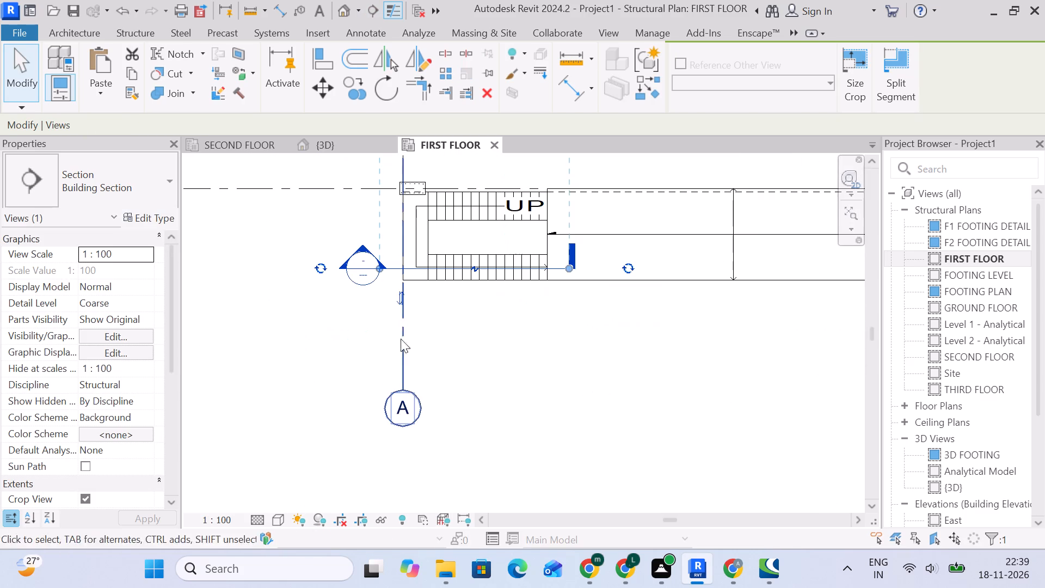
pyautogui.click(396, 297)
pyautogui.scroll(-12, 459, 409)
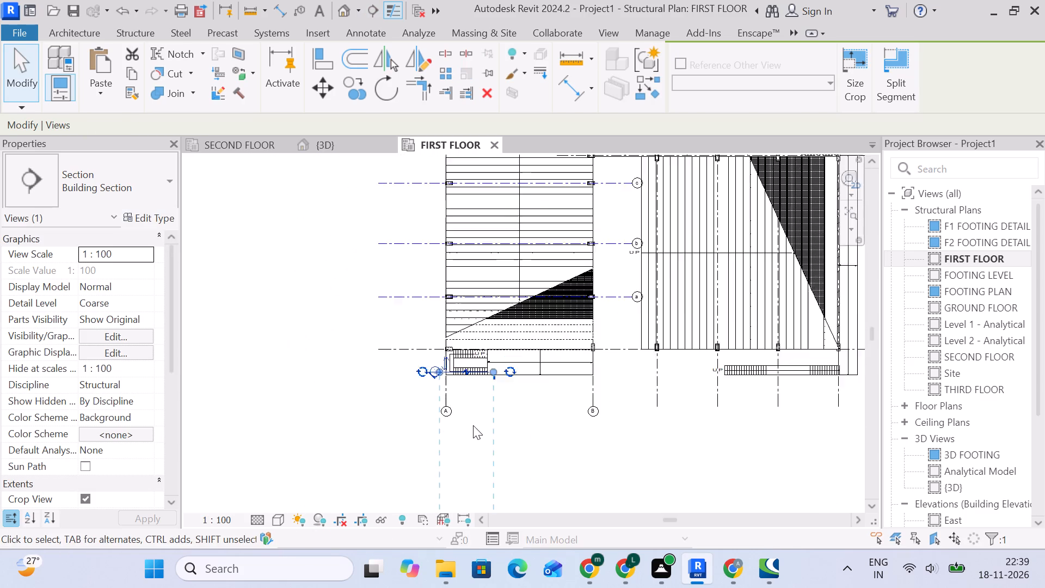
pyautogui.moveTo(475, 427); pyautogui.dragTo(476, 209, button='middle')
pyautogui.scroll(1, 468, 434)
pyautogui.moveTo(465, 434); pyautogui.dragTo(494, 177)
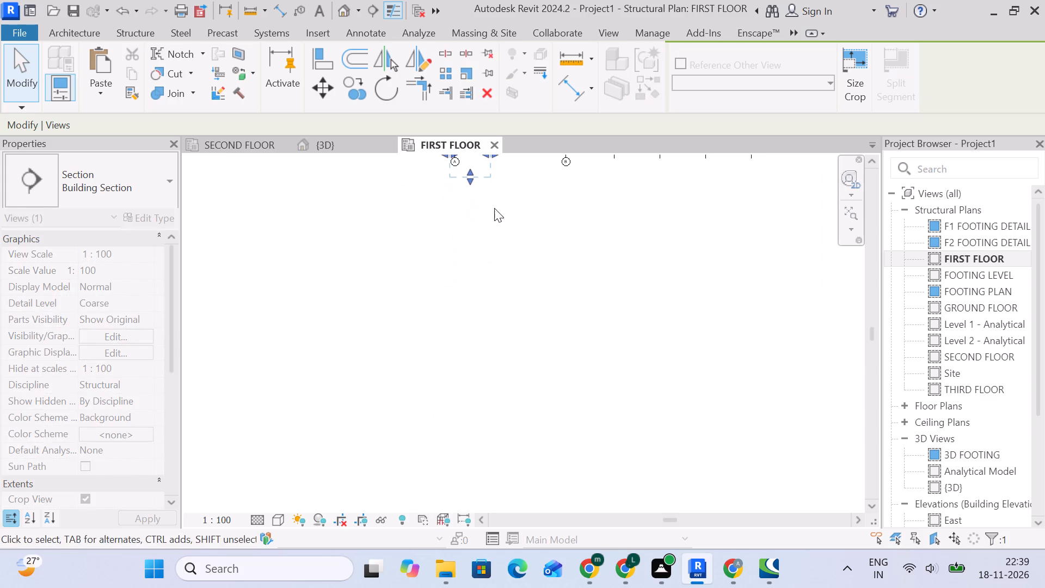
pyautogui.moveTo(494, 221); pyautogui.dragTo(513, 458, button='middle')
pyautogui.scroll(13, 500, 436)
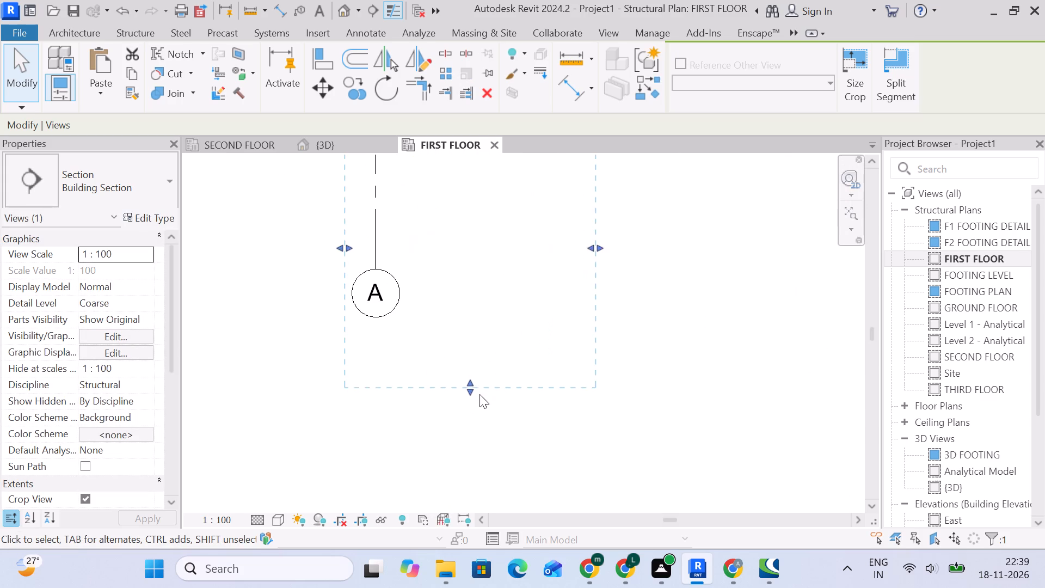
pyautogui.moveTo(472, 389); pyautogui.dragTo(526, 181)
pyautogui.moveTo(507, 265); pyautogui.dragTo(533, 477, button='middle')
pyautogui.scroll(6, 500, 414)
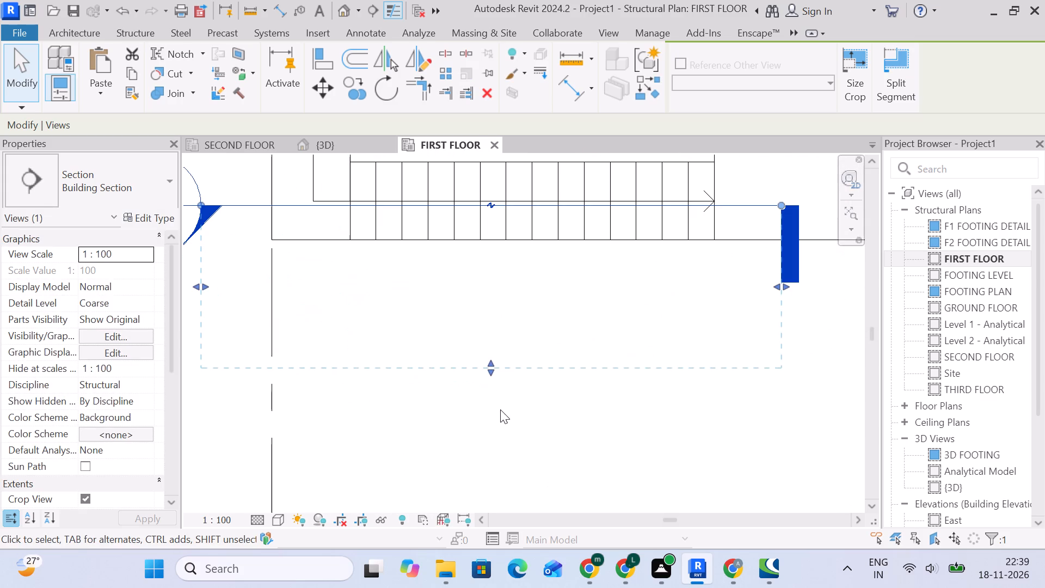
pyautogui.moveTo(485, 364); pyautogui.dragTo(513, 225)
pyautogui.scroll(-4, 494, 335)
pyautogui.moveTo(495, 340); pyautogui.dragTo(513, 442, button='middle')
# Flip the section back toward grid 1 and extend its view depth to the stair flight nearest grid 1.
pyautogui.click(383, 314)
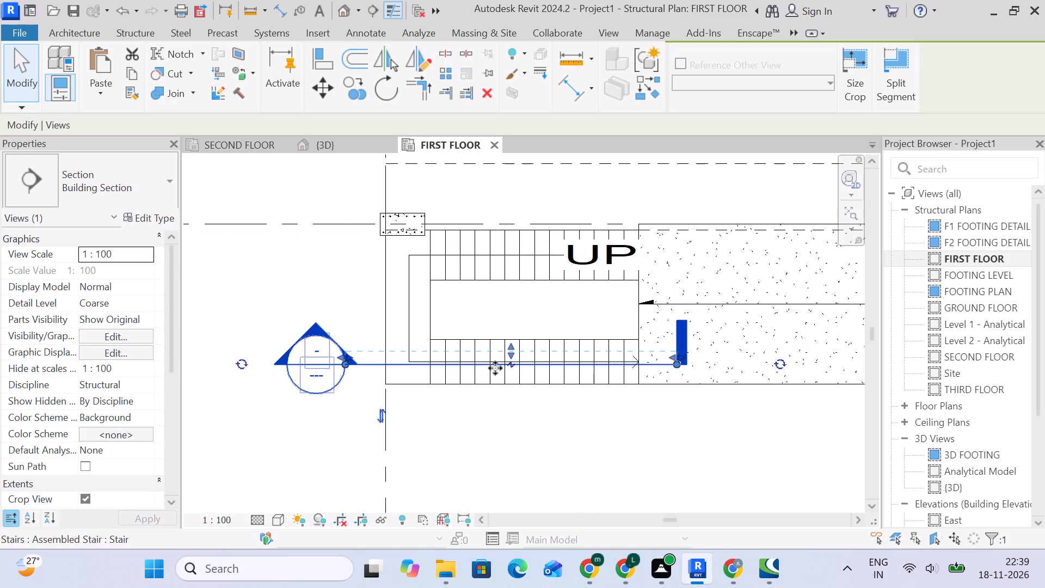
pyautogui.moveTo(507, 349); pyautogui.dragTo(520, 252)
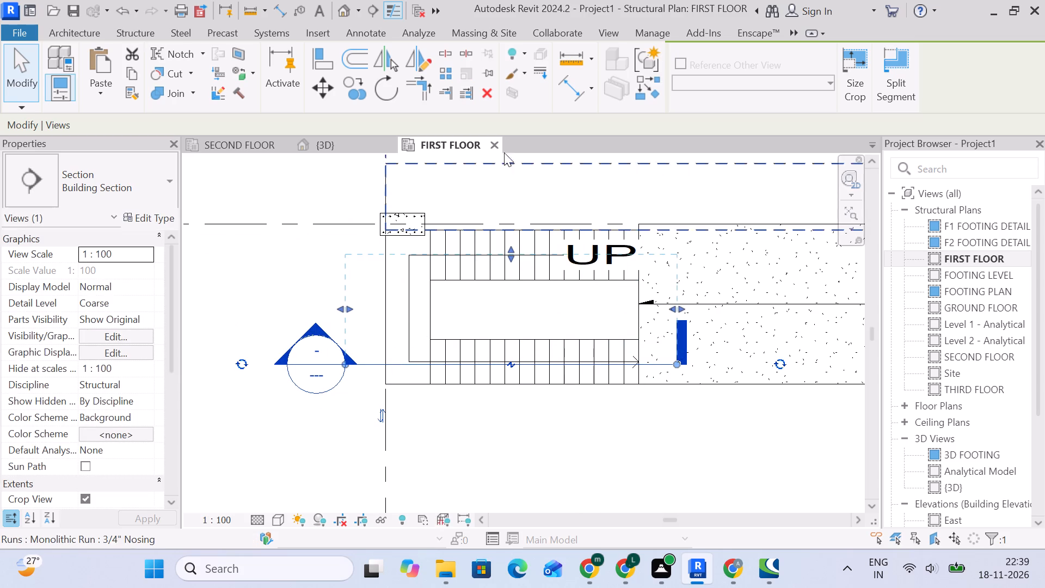
# Open the stair's section view and extend its crop region downward past the ground floor level to include the lower flight.
pyautogui.rightClick(302, 280)
pyautogui.click(439, 149)
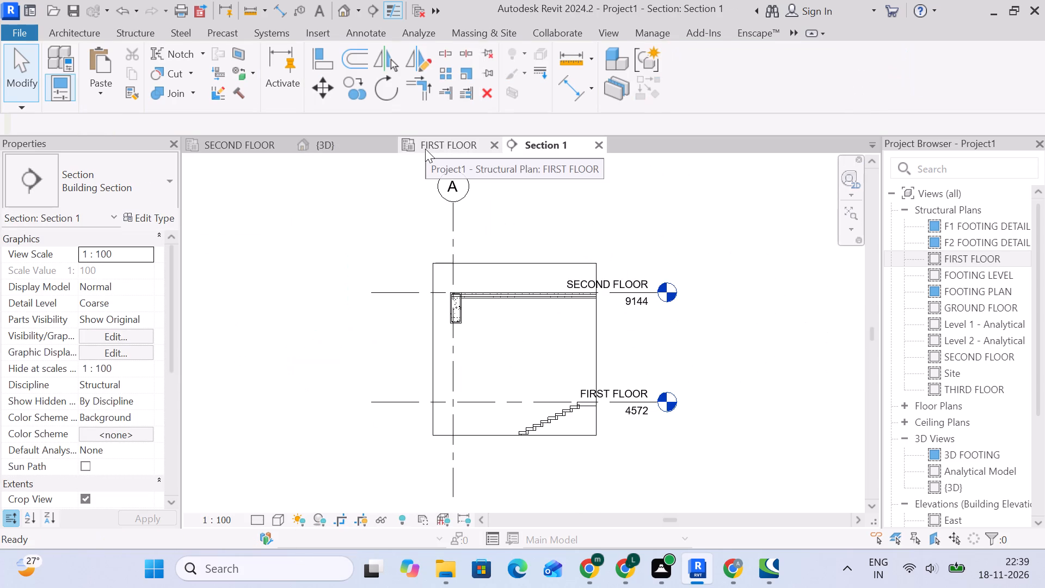
pyautogui.click(470, 426)
pyautogui.click(476, 432)
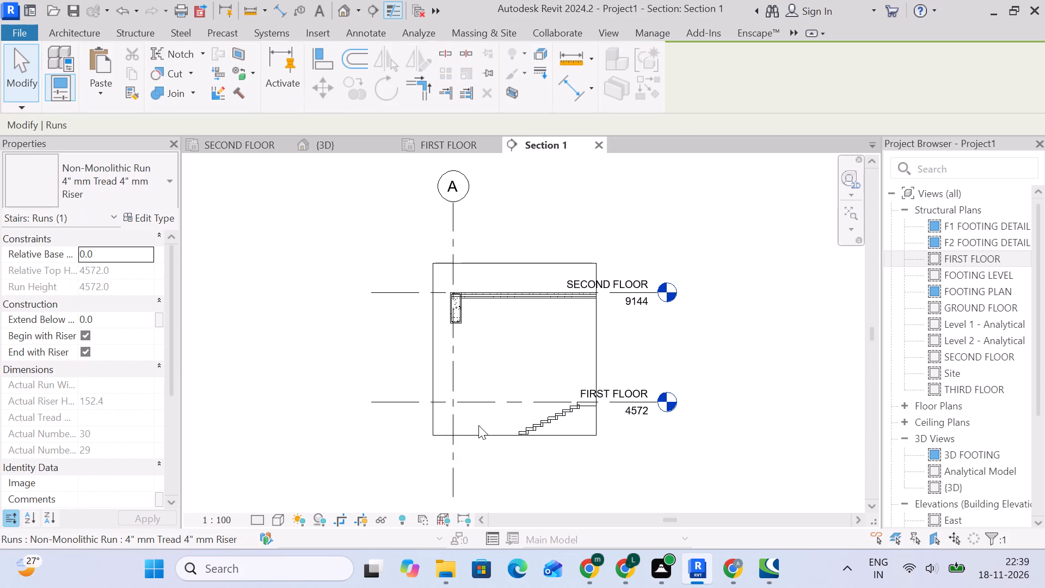
pyautogui.scroll(-4, 497, 430)
pyautogui.moveTo(536, 448); pyautogui.dragTo(540, 407, button='middle')
pyautogui.scroll(1, 537, 448)
pyautogui.click(544, 399)
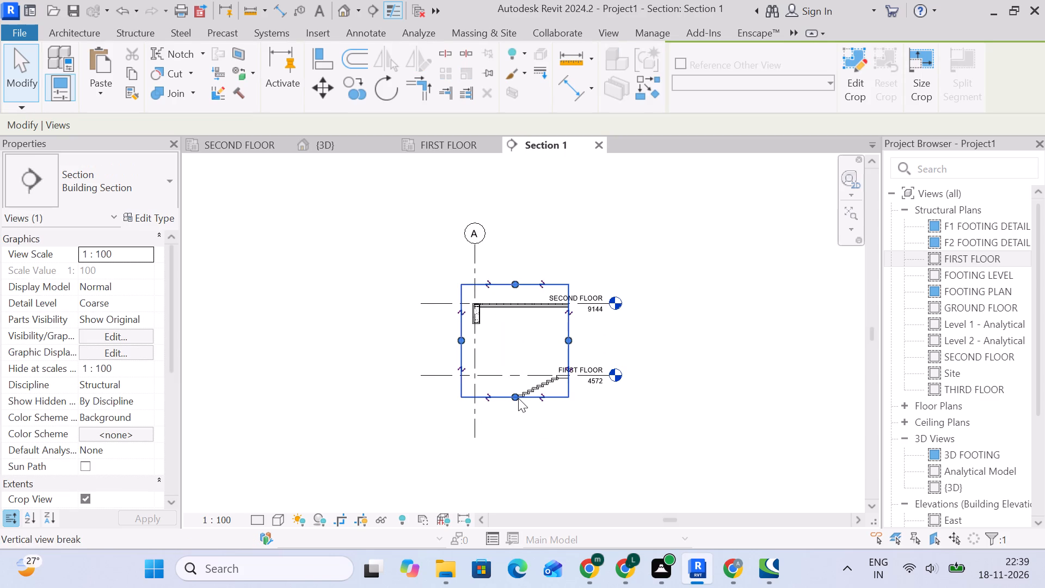
pyautogui.moveTo(514, 397); pyautogui.dragTo(514, 471)
pyautogui.moveTo(549, 486); pyautogui.dragTo(552, 458, button='middle')
pyautogui.scroll(2, 552, 458)
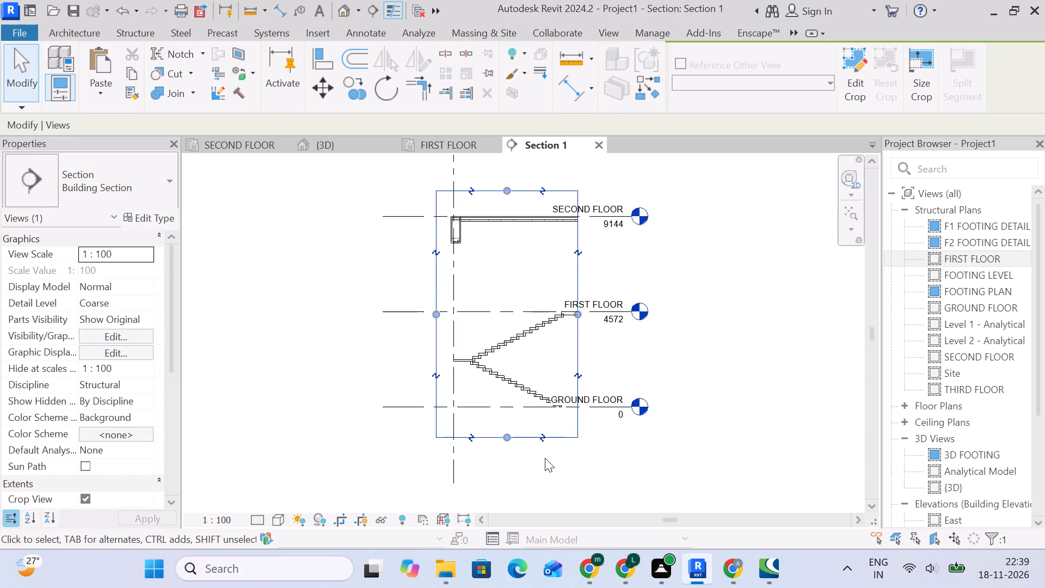
# Widen the section's crop region away from grid A to take in more of the first floor slab.
pyautogui.scroll(1, 545, 458)
pyautogui.scroll(3, 657, 425)
pyautogui.moveTo(542, 222); pyautogui.dragTo(676, 226)
pyautogui.moveTo(675, 225); pyautogui.dragTo(648, 225)
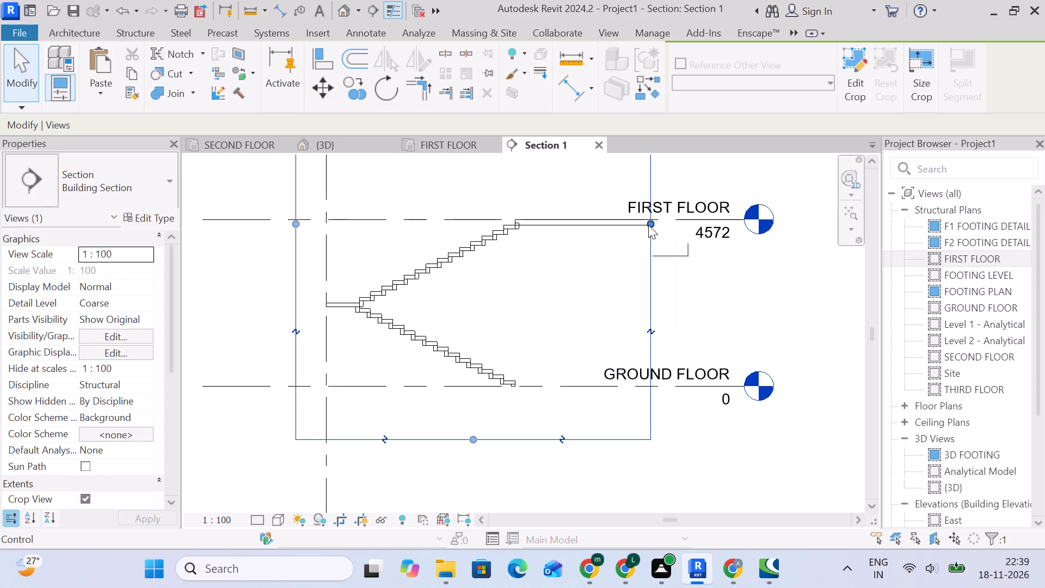
# Examine the treads and risers of the stair's lower flight down to the ground floor level in the section.
pyautogui.scroll(4, 314, 324)
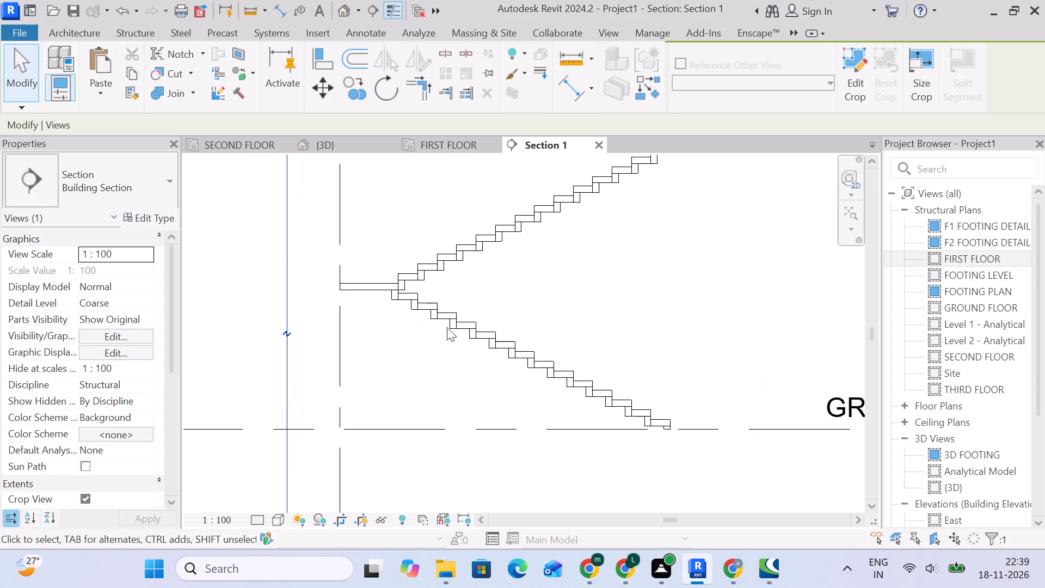
pyautogui.scroll(4, 459, 309)
pyautogui.moveTo(523, 350); pyautogui.dragTo(389, 296, button='middle')
pyautogui.scroll(6, 337, 299)
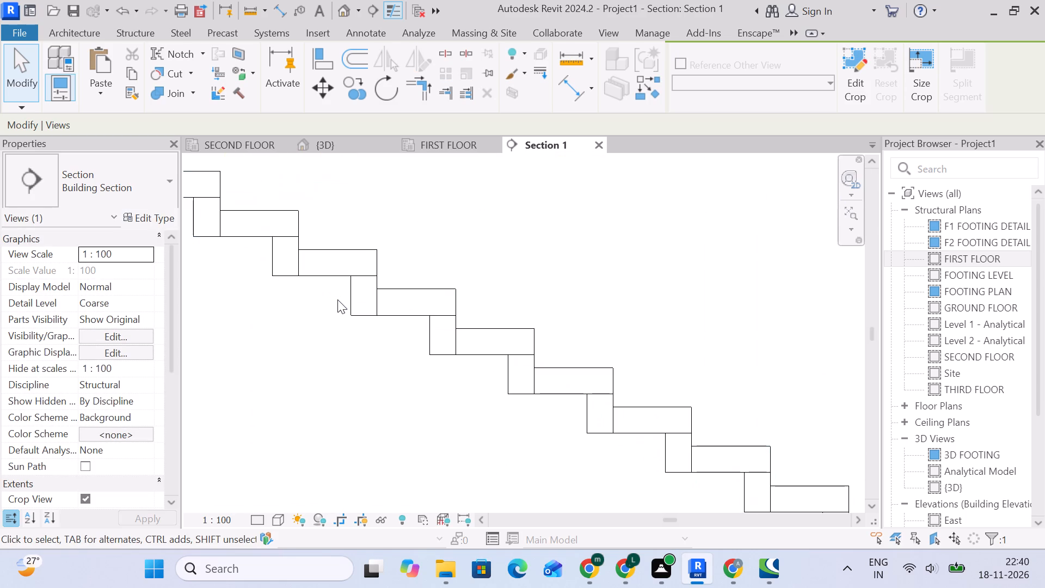
pyautogui.scroll(-5, 341, 301)
pyautogui.moveTo(465, 330); pyautogui.dragTo(395, 294, button='middle')
pyautogui.scroll(-4, 511, 330)
pyautogui.moveTo(534, 342); pyautogui.dragTo(440, 299, button='middle')
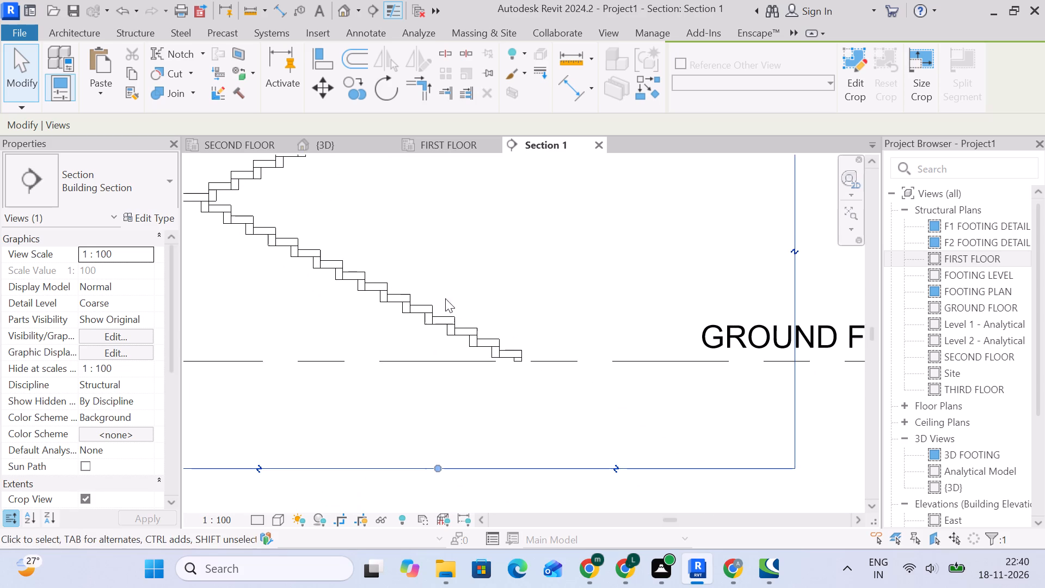
pyautogui.moveTo(478, 304); pyautogui.dragTo(468, 345, button='middle')
pyautogui.click(618, 285)
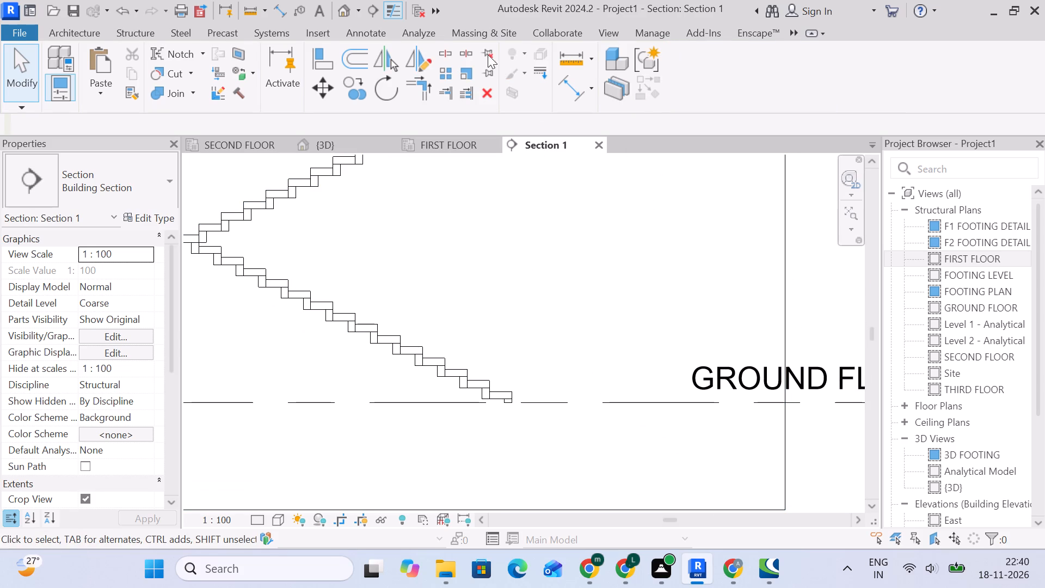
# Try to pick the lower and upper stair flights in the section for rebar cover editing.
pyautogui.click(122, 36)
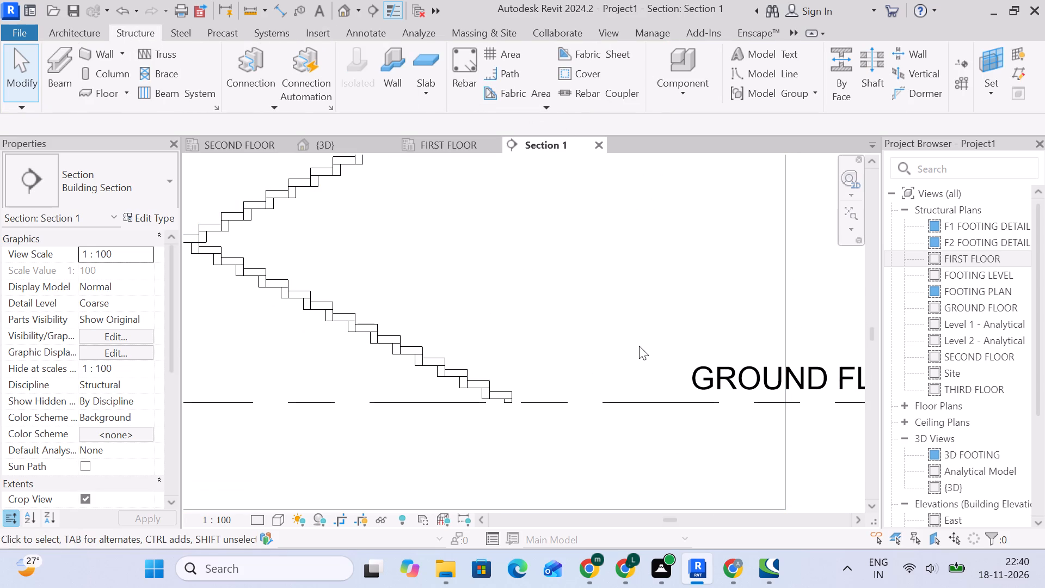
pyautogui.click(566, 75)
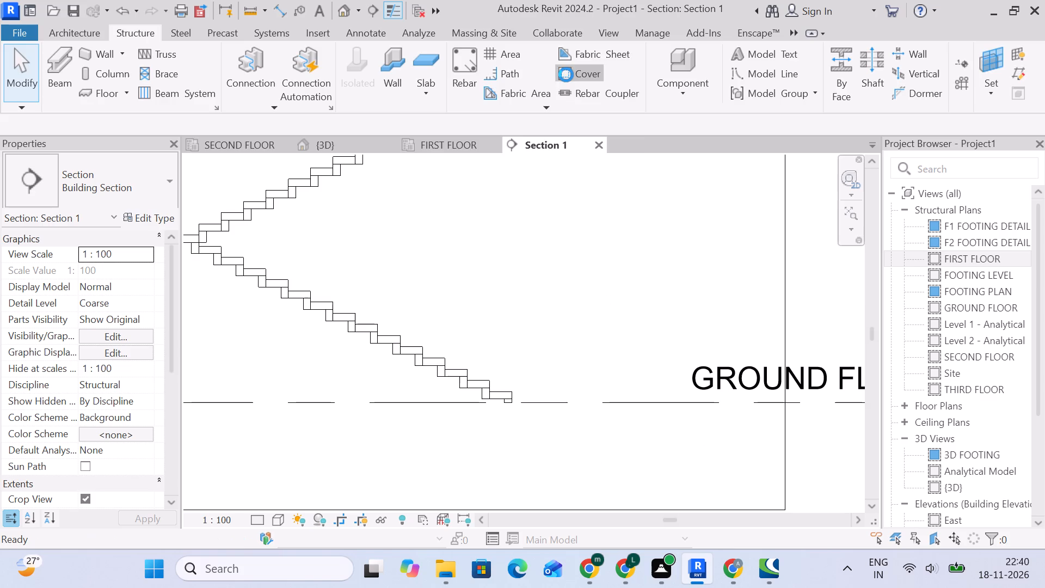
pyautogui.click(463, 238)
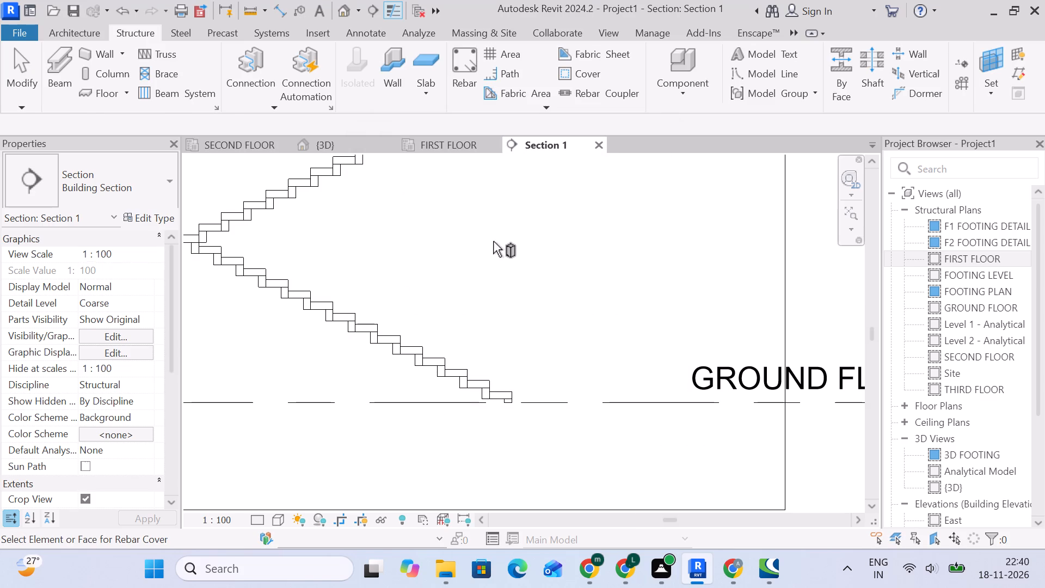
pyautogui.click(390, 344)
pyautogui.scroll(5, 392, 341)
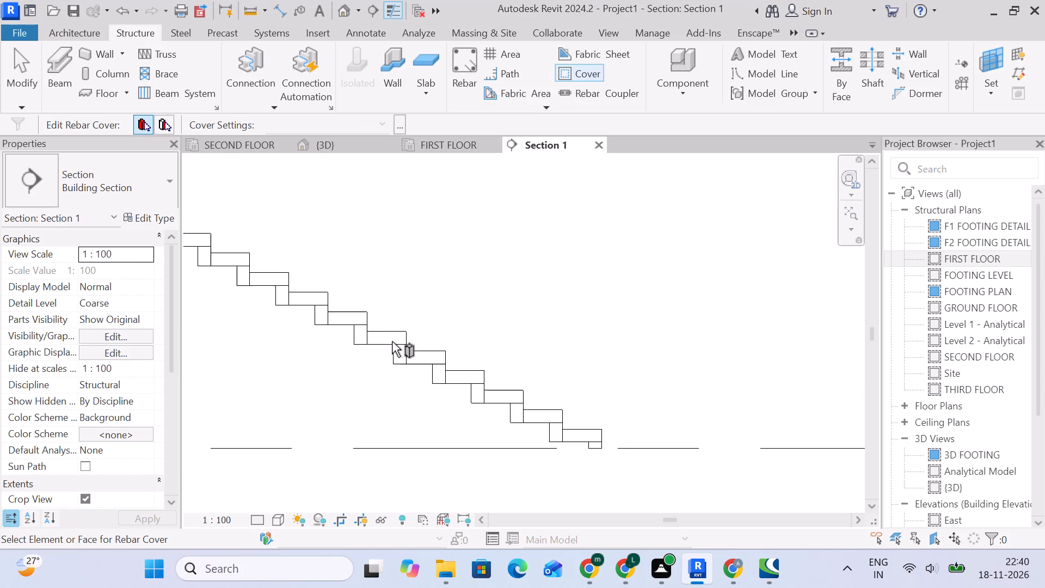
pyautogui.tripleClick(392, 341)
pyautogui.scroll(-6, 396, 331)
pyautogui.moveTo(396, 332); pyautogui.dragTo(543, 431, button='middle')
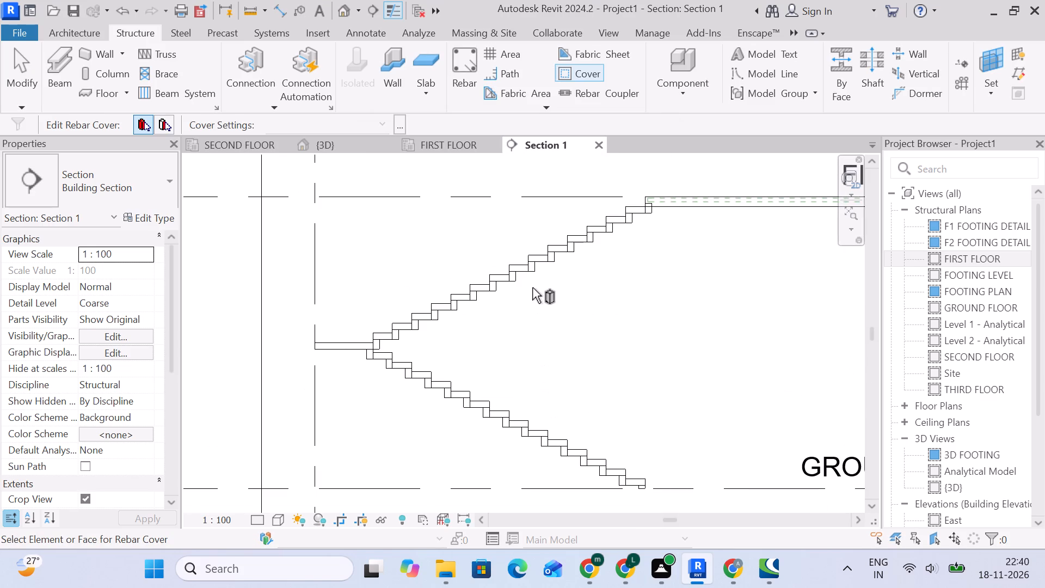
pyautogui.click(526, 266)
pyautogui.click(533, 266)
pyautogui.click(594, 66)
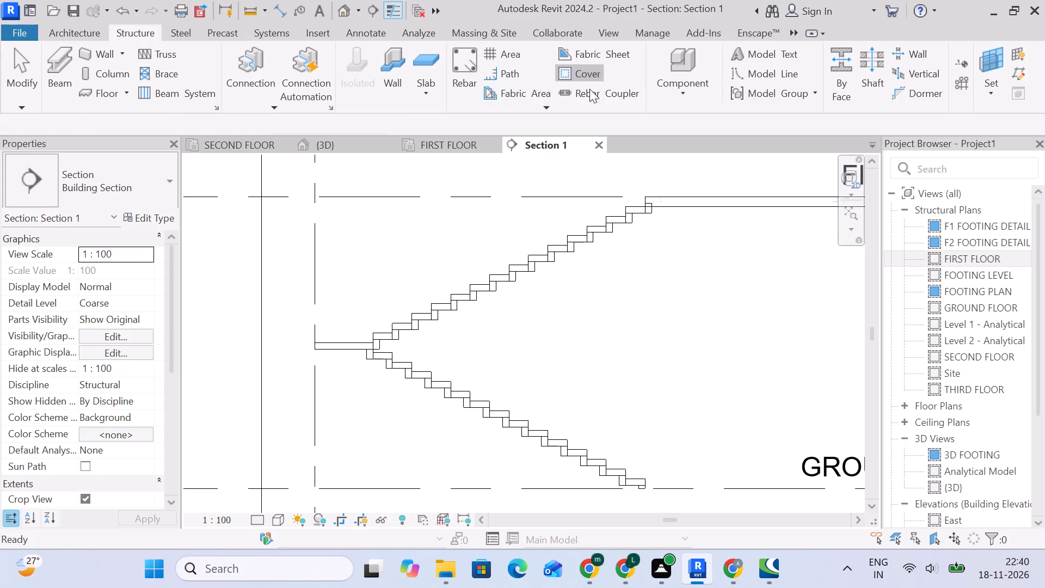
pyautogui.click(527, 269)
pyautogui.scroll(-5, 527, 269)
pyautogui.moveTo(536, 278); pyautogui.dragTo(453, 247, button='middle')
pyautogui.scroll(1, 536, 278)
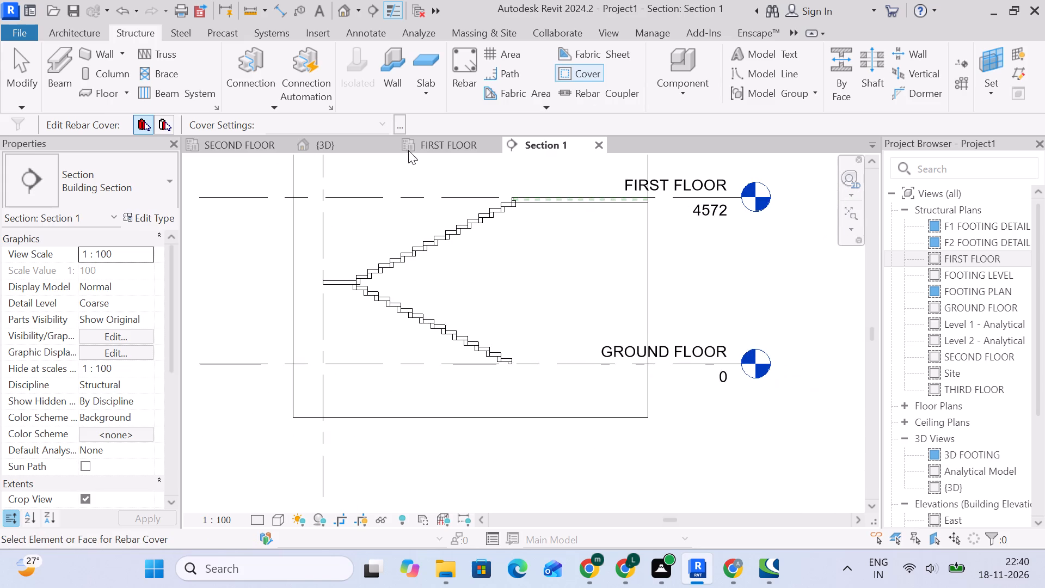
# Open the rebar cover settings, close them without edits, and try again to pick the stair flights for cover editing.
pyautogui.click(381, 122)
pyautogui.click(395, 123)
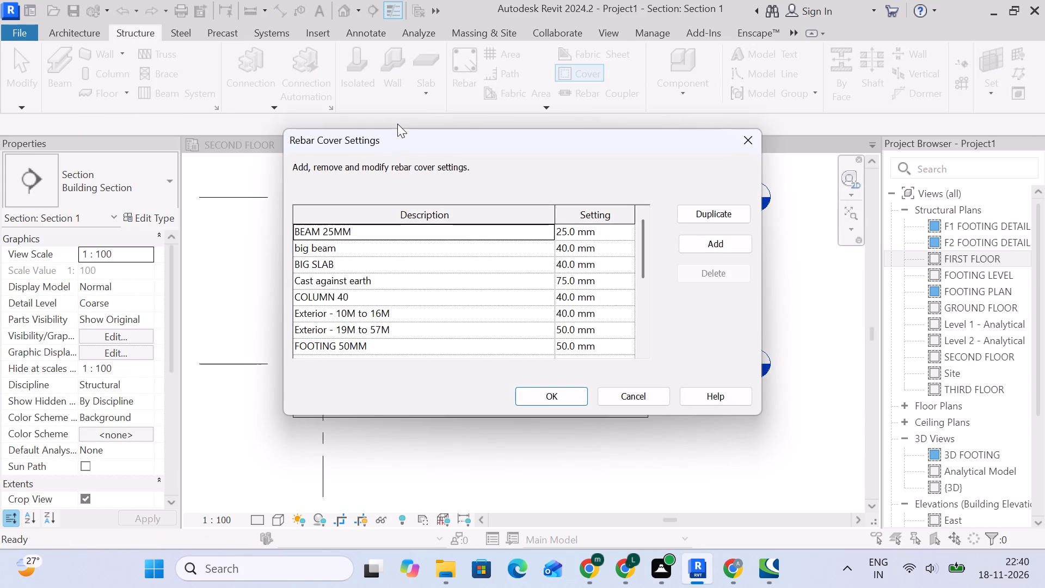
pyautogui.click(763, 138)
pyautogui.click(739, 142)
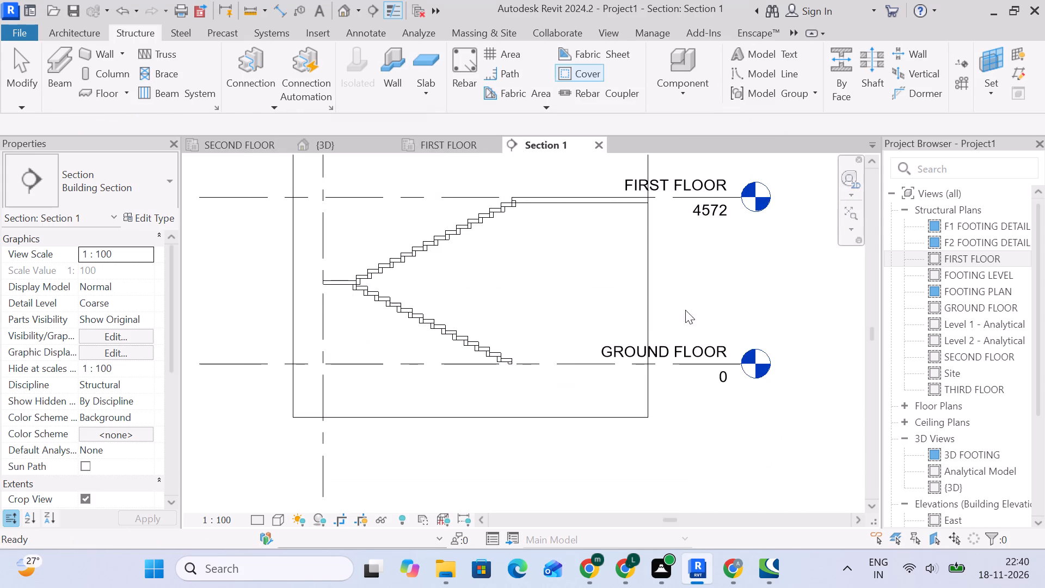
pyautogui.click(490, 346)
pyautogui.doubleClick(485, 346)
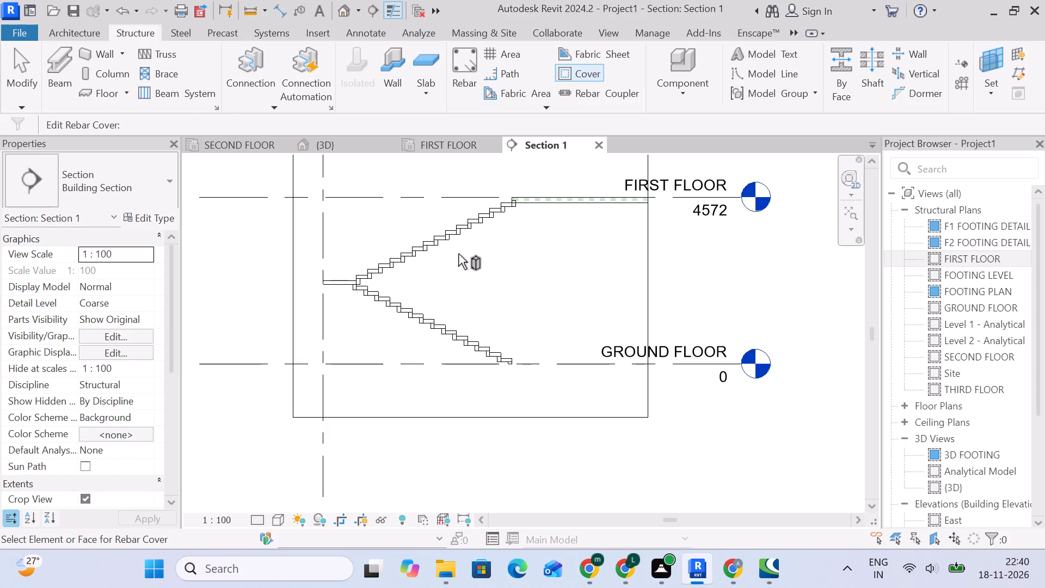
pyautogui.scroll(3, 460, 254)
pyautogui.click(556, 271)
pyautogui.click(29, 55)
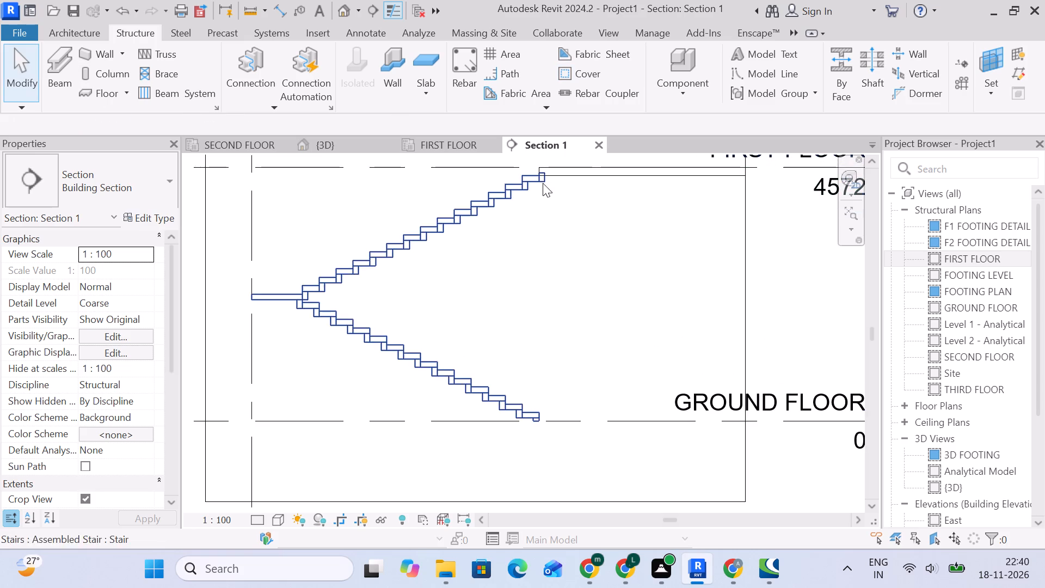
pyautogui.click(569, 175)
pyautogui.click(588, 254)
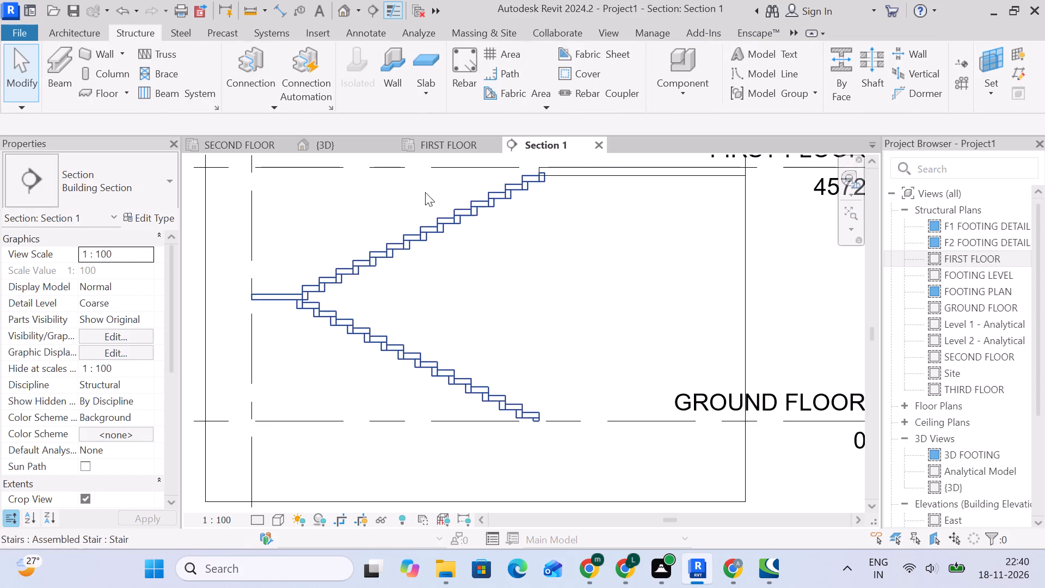
# On the first floor plan, reduce the stair section's view depth to within the flight farthest from grid 1 and check the section view.
pyautogui.click(228, 139)
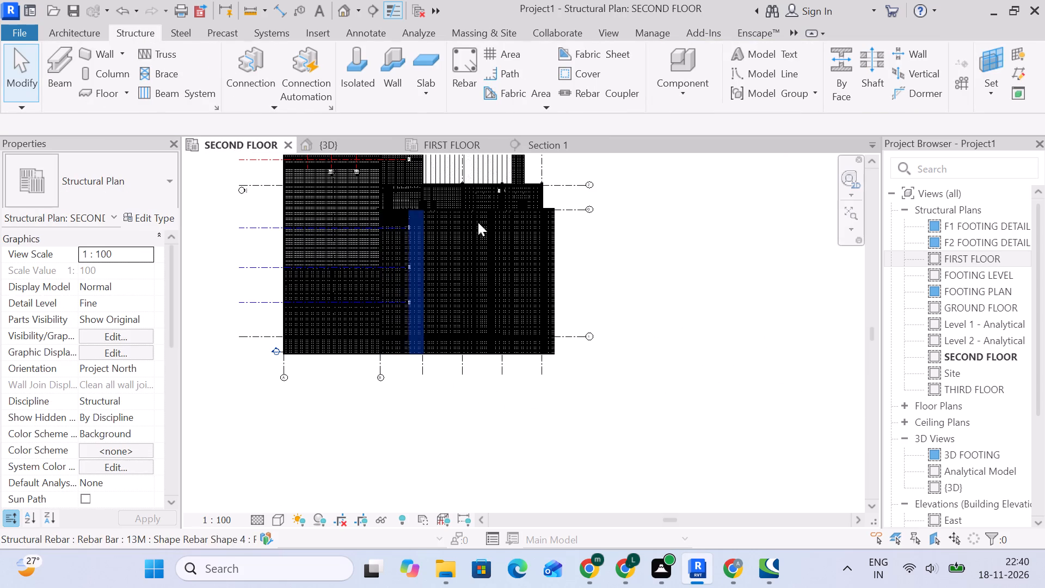
pyautogui.click(457, 148)
pyautogui.scroll(4, 488, 368)
pyautogui.moveTo(654, 374); pyautogui.dragTo(600, 356, button='middle')
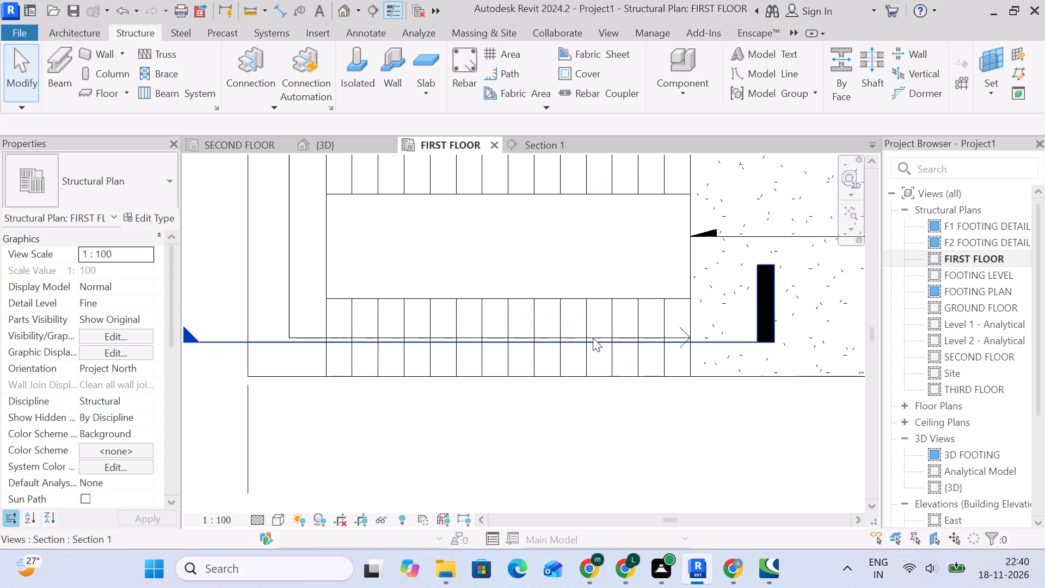
pyautogui.click(678, 314)
pyautogui.scroll(-4, 678, 319)
pyautogui.middleClick(674, 321)
pyautogui.click(628, 455)
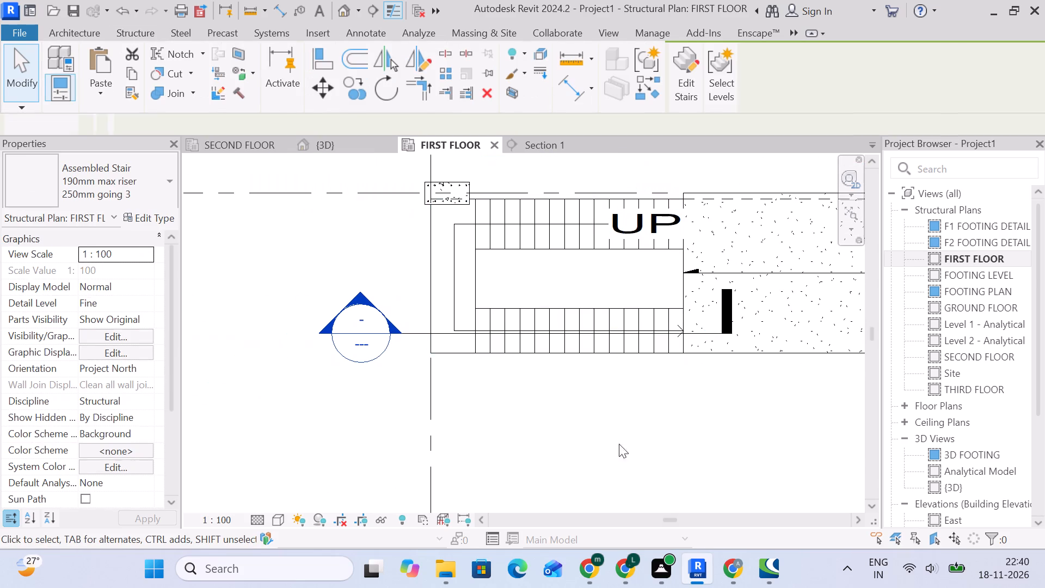
pyautogui.click(411, 341)
pyautogui.click(416, 337)
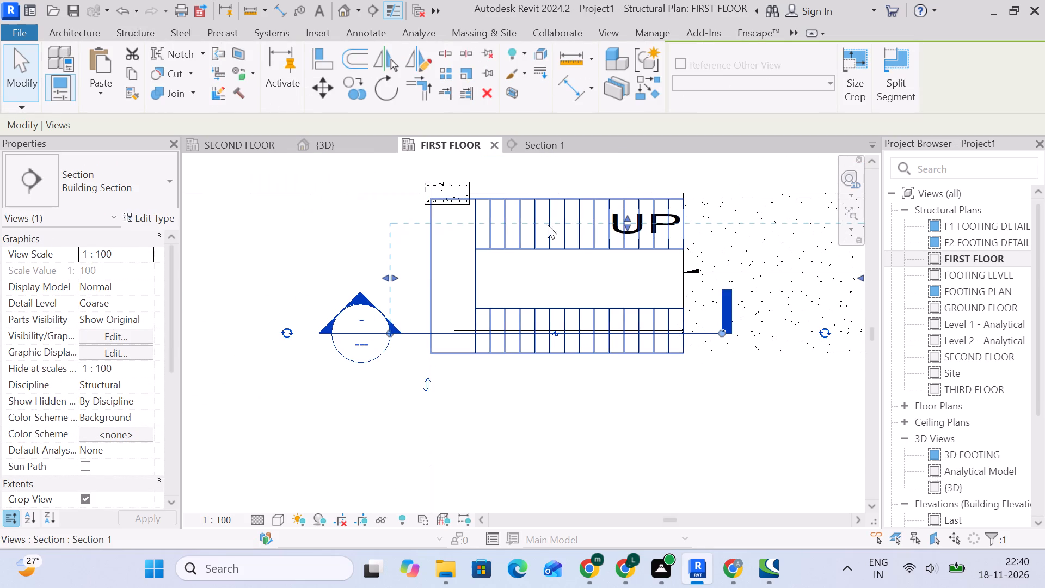
pyautogui.moveTo(632, 221); pyautogui.dragTo(622, 282)
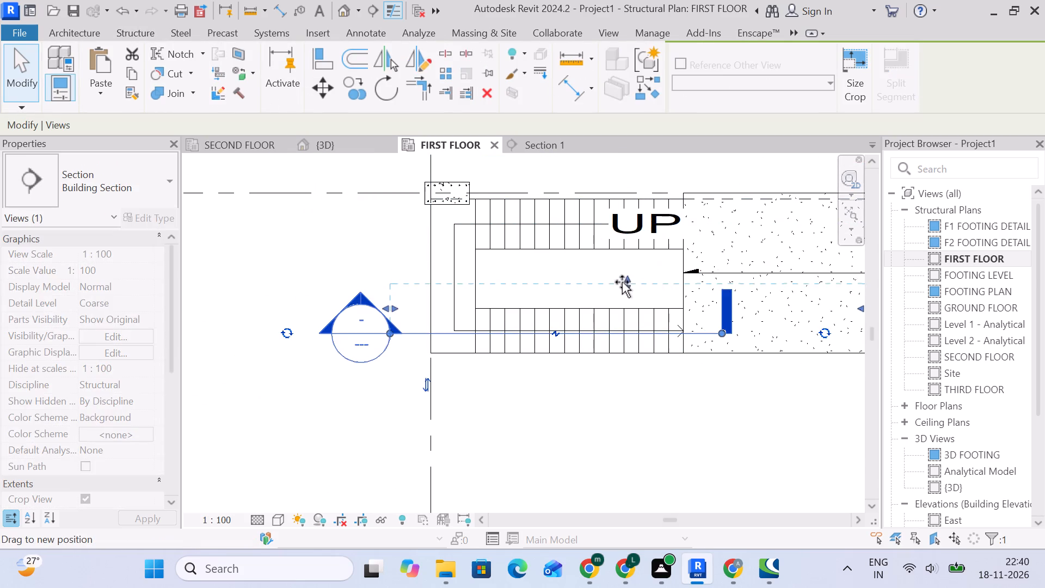
pyautogui.moveTo(622, 282); pyautogui.dragTo(622, 284)
pyautogui.moveTo(646, 296); pyautogui.dragTo(500, 242, button='middle')
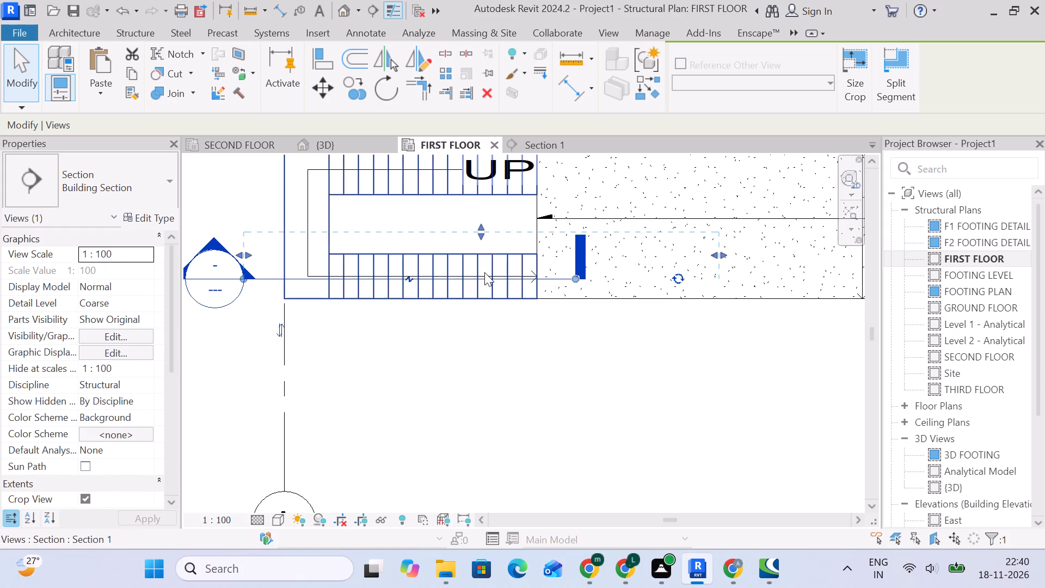
pyautogui.moveTo(485, 226); pyautogui.dragTo(483, 259)
pyautogui.click(534, 150)
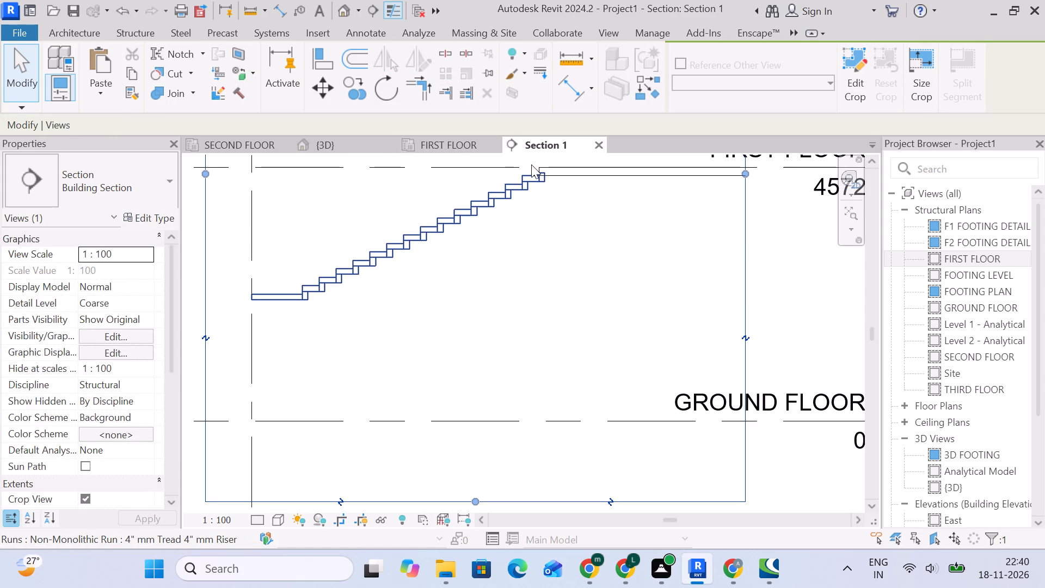
pyautogui.scroll(-3, 531, 163)
pyautogui.moveTo(531, 165); pyautogui.dragTo(531, 260, button='middle')
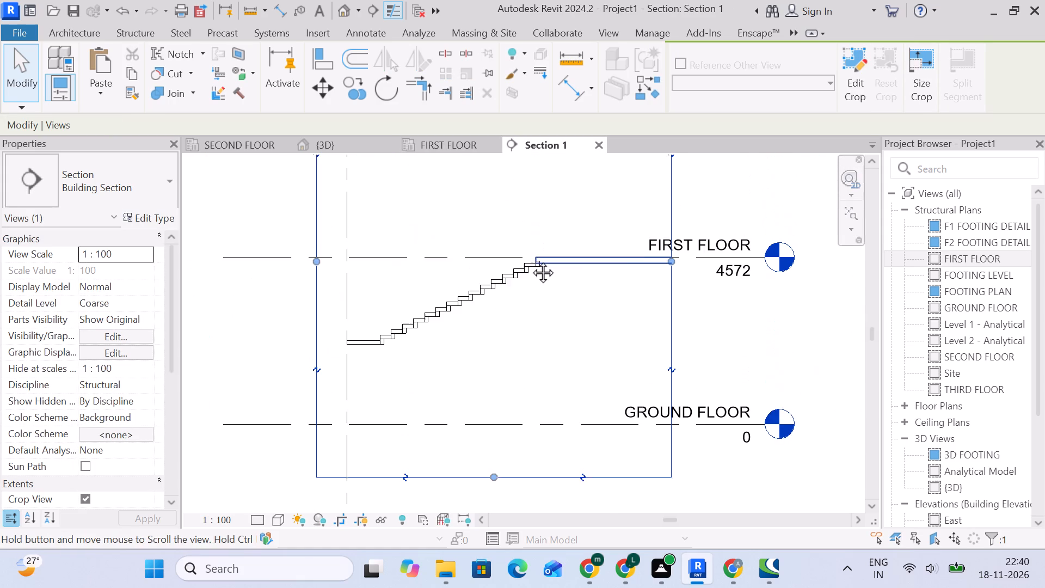
pyautogui.moveTo(531, 260); pyautogui.dragTo(531, 261, button='middle')
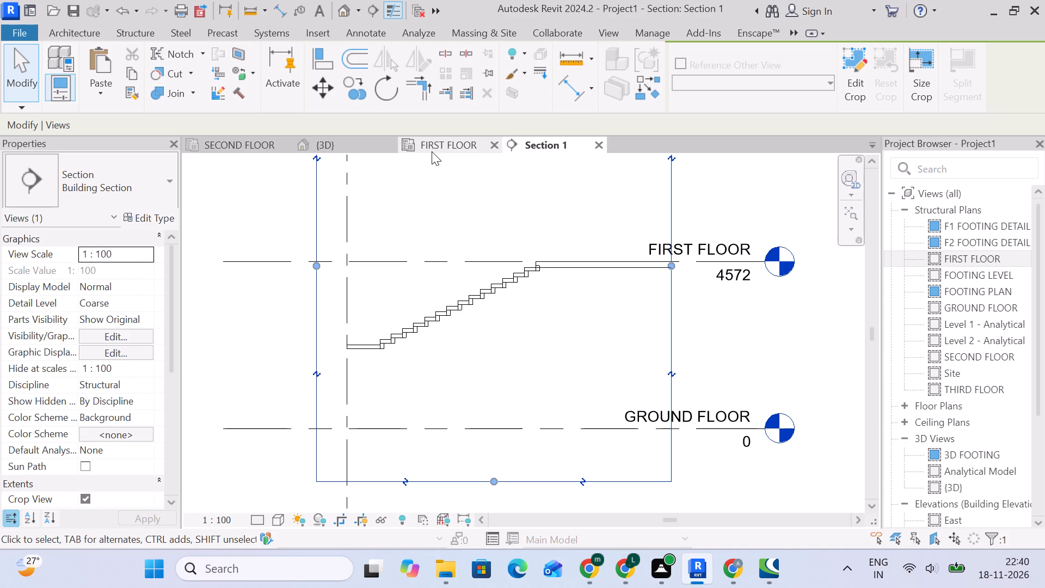
# On the first floor plan, flip the stair section to face away from grid 1 and move its line onto the flight nearest grid 1.
pyautogui.click(411, 149)
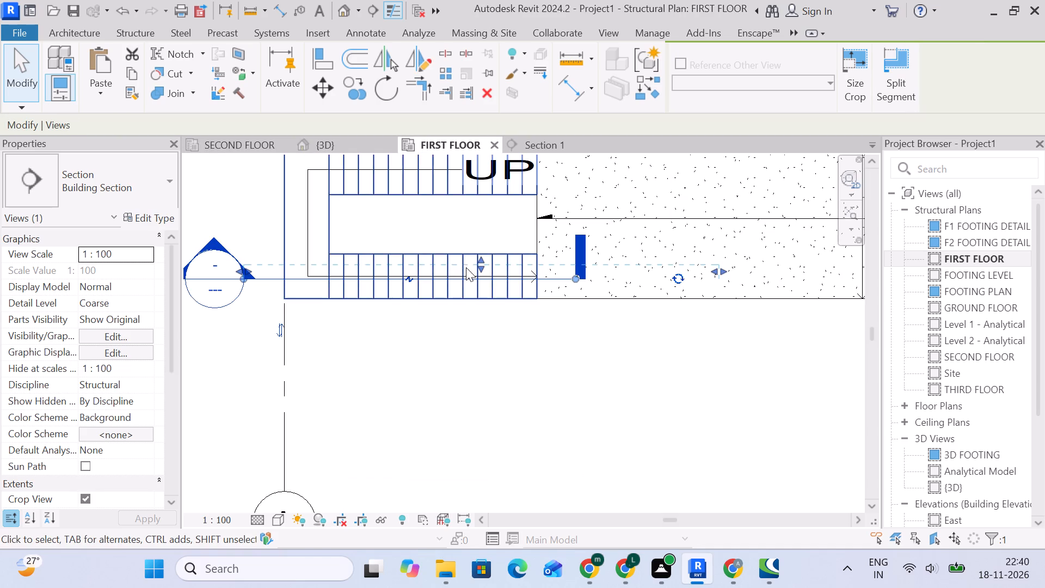
pyautogui.click(279, 332)
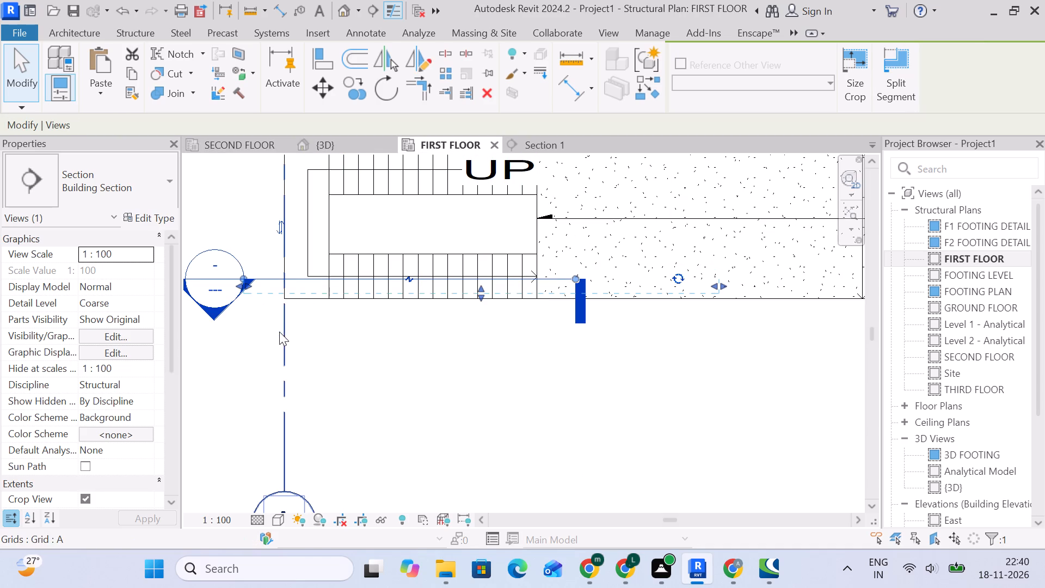
pyautogui.moveTo(266, 281); pyautogui.dragTo(253, 171)
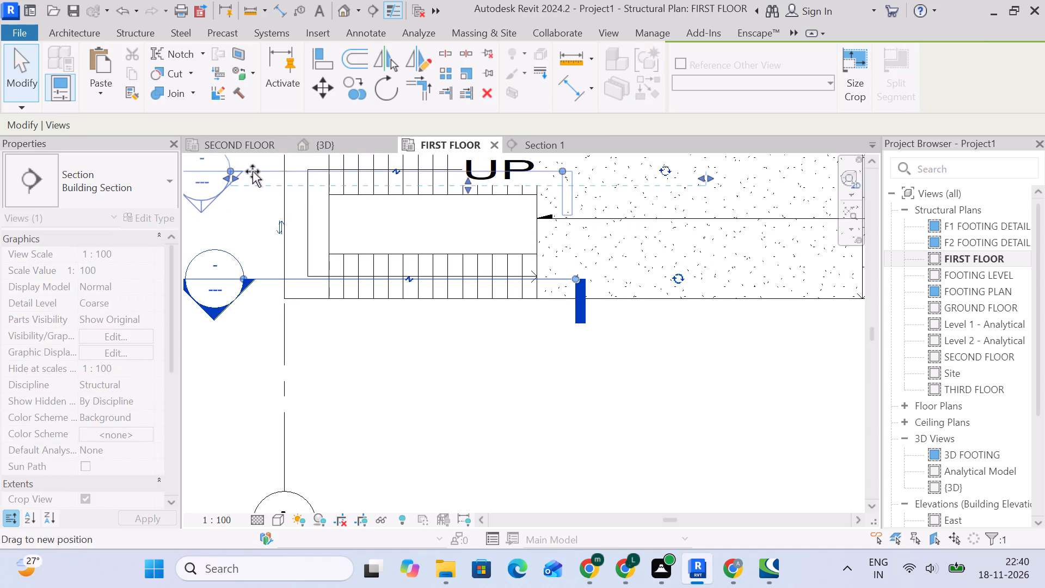
pyautogui.moveTo(253, 171); pyautogui.dragTo(254, 163)
pyautogui.scroll(-3, 254, 192)
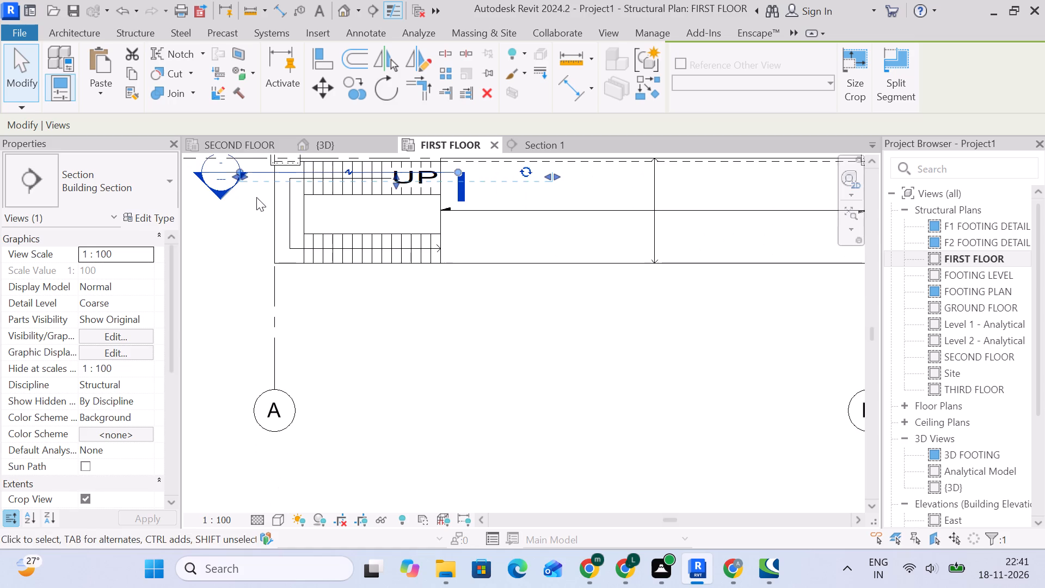
pyautogui.moveTo(256, 197); pyautogui.dragTo(290, 244, button='middle')
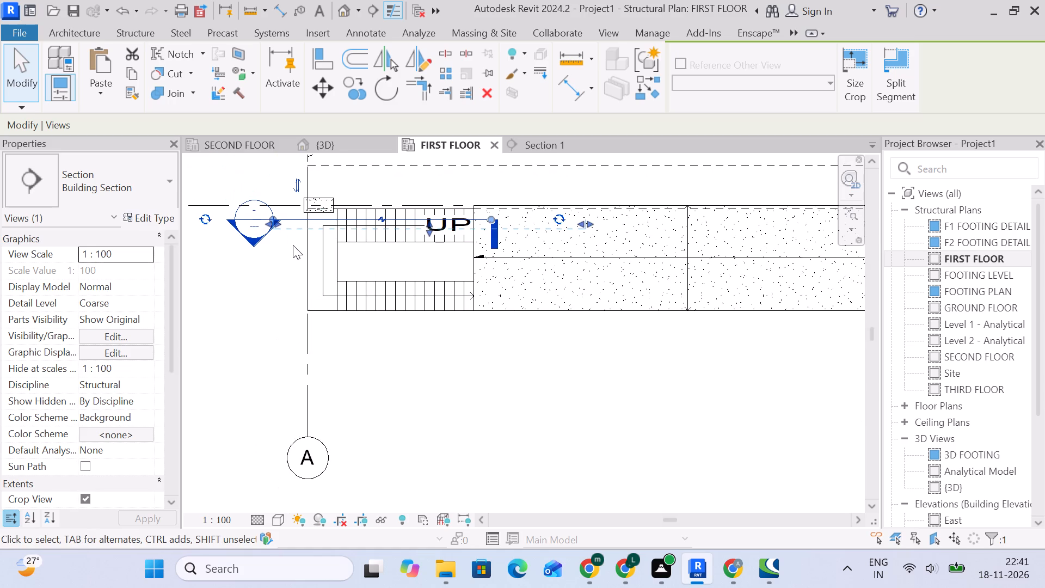
# Open Section 1 and examine the stair flight it cuts between the ground and first floors.
pyautogui.scroll(2, 281, 249)
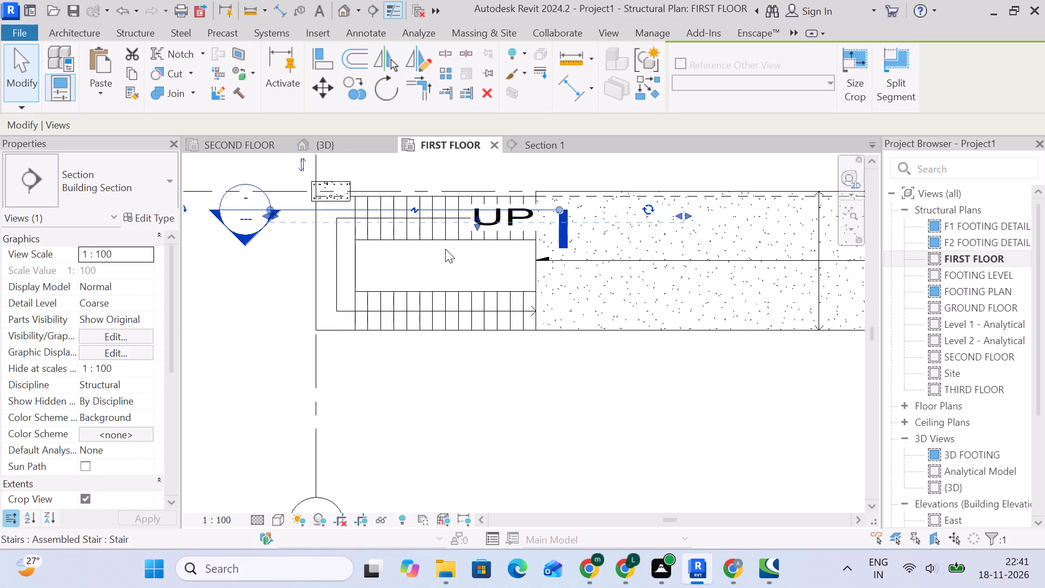
pyautogui.click(523, 146)
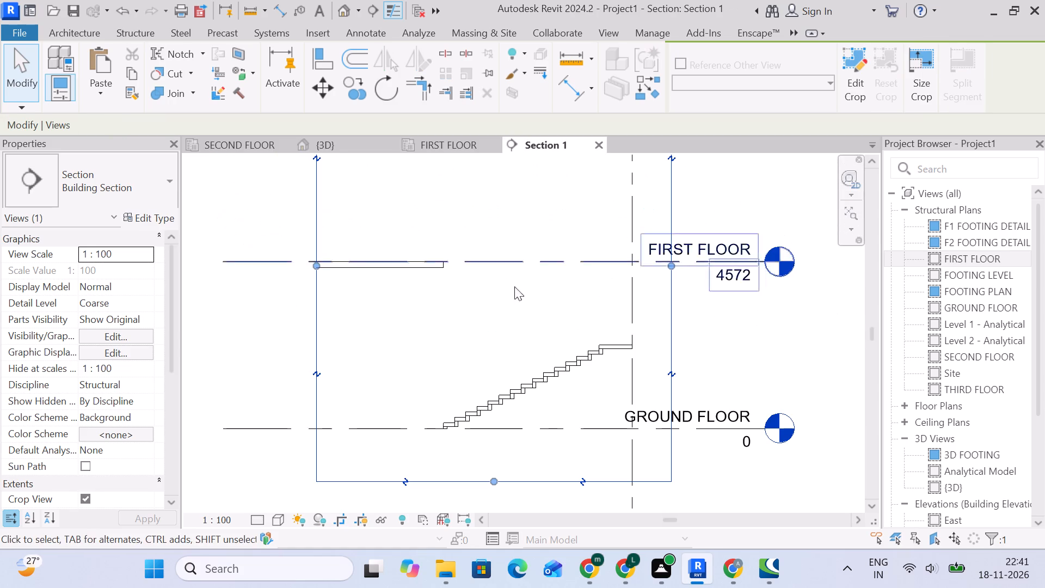
pyautogui.moveTo(506, 347); pyautogui.dragTo(428, 289, button='middle')
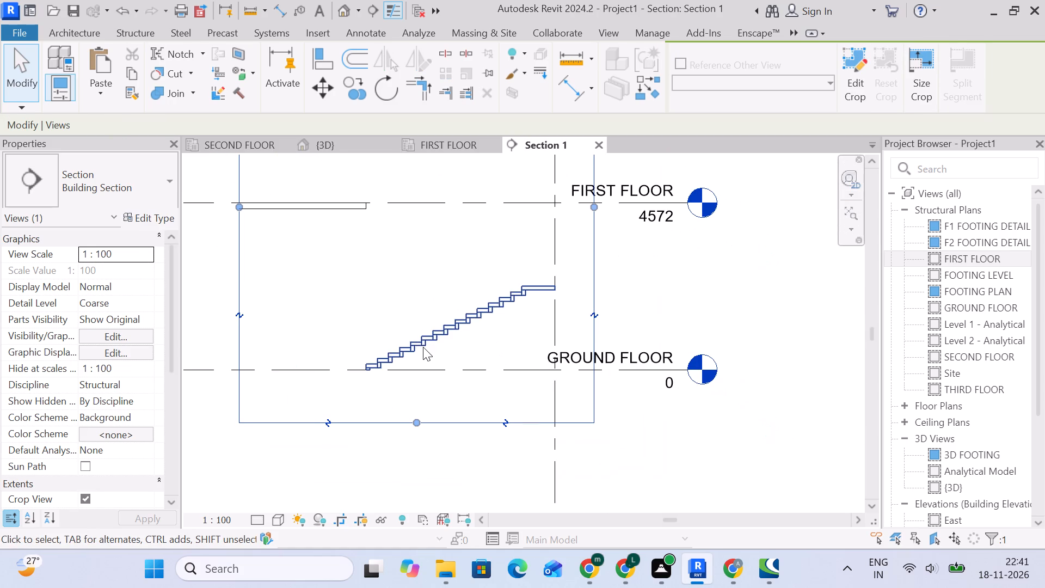
pyautogui.click(423, 347)
pyautogui.click(702, 301)
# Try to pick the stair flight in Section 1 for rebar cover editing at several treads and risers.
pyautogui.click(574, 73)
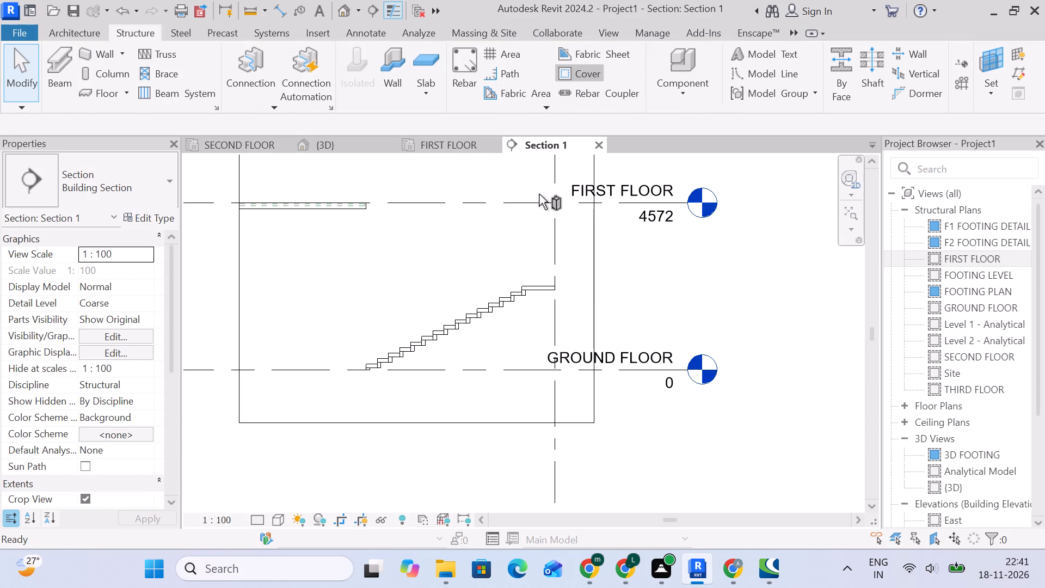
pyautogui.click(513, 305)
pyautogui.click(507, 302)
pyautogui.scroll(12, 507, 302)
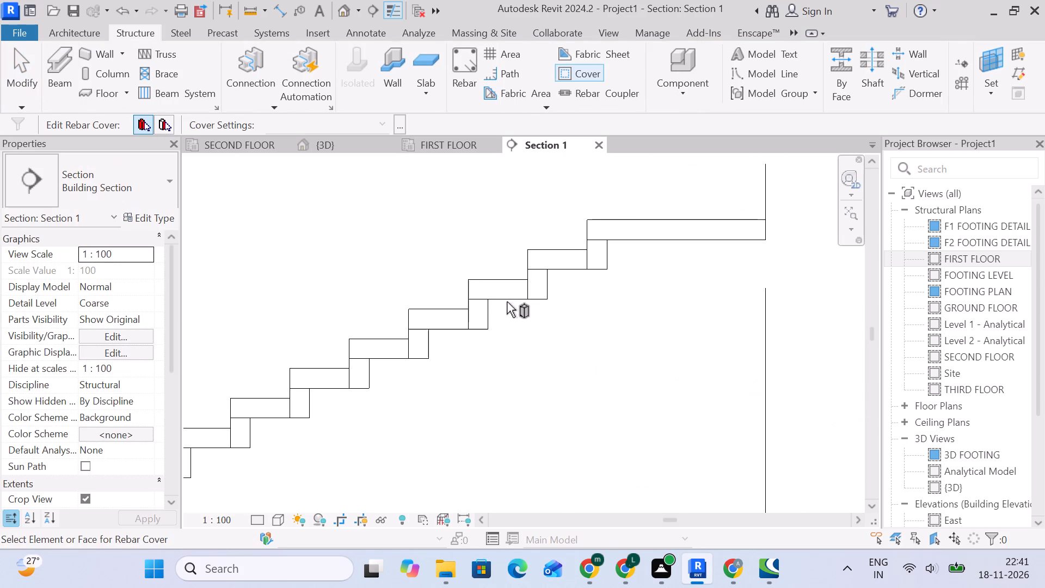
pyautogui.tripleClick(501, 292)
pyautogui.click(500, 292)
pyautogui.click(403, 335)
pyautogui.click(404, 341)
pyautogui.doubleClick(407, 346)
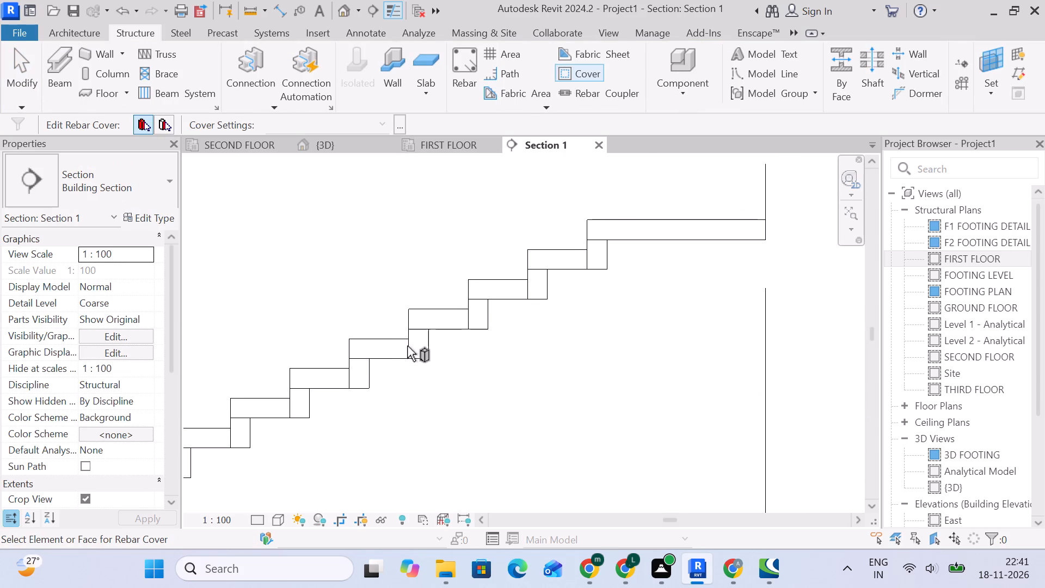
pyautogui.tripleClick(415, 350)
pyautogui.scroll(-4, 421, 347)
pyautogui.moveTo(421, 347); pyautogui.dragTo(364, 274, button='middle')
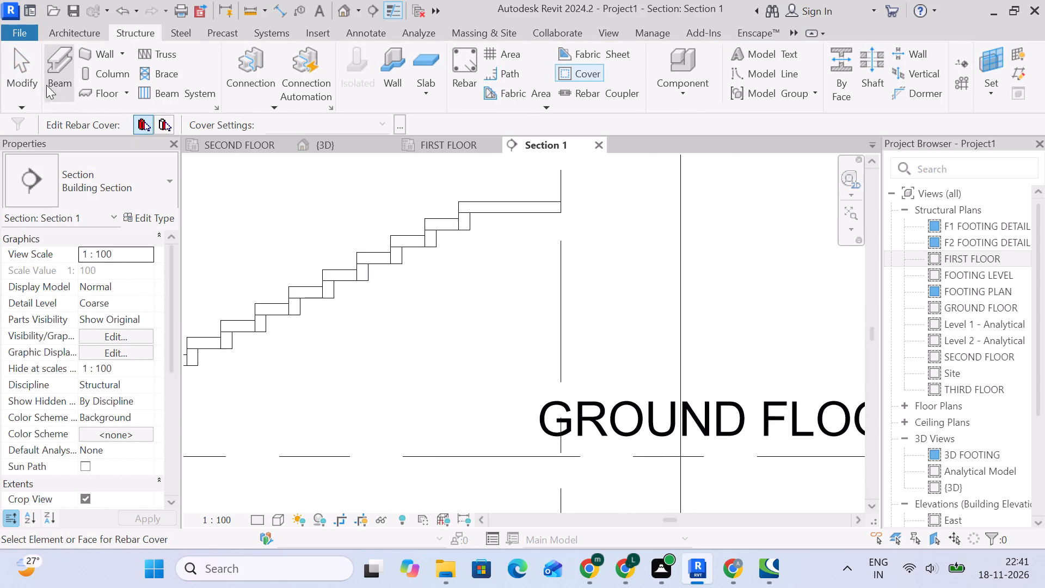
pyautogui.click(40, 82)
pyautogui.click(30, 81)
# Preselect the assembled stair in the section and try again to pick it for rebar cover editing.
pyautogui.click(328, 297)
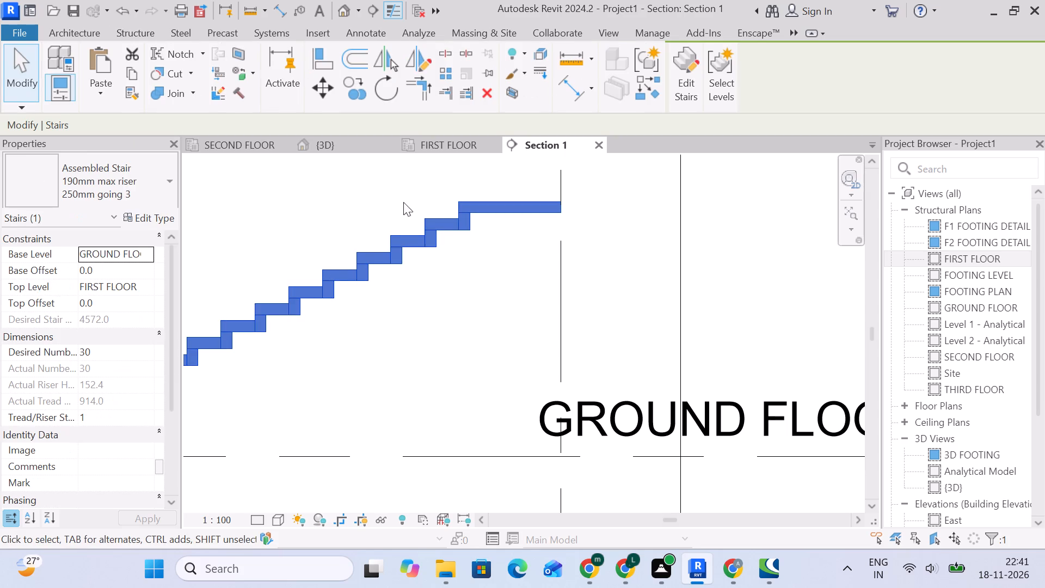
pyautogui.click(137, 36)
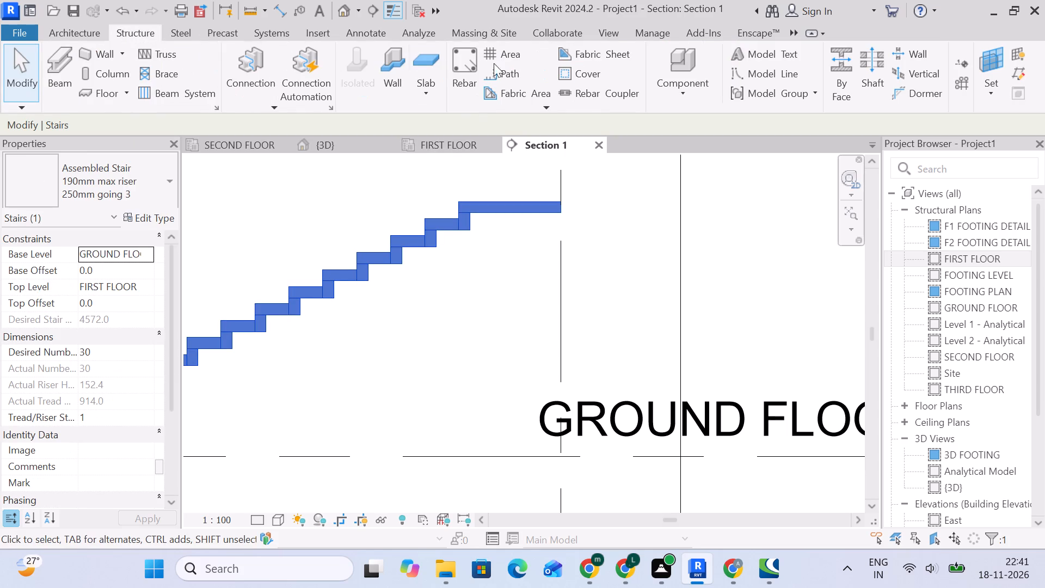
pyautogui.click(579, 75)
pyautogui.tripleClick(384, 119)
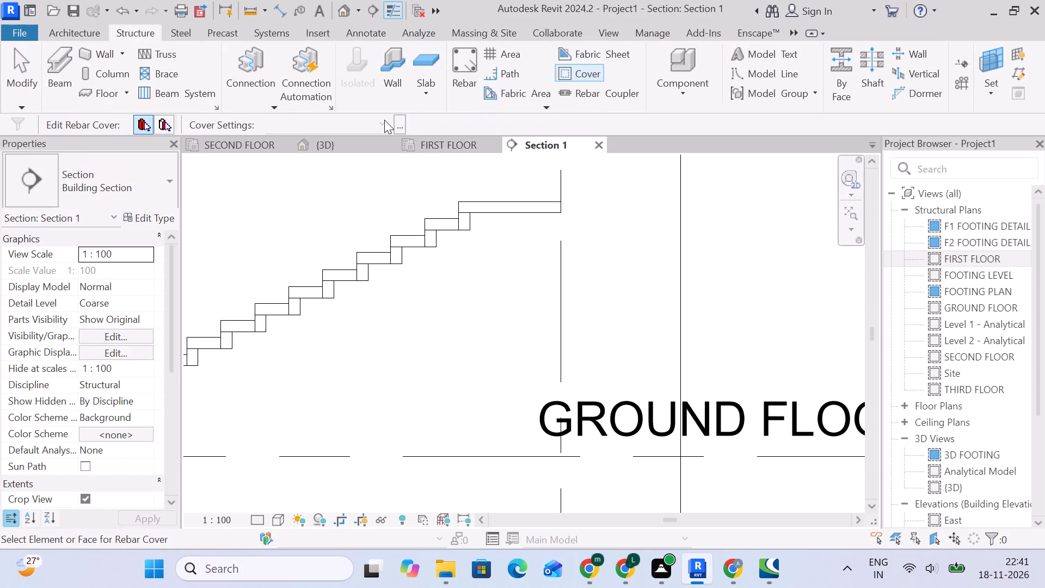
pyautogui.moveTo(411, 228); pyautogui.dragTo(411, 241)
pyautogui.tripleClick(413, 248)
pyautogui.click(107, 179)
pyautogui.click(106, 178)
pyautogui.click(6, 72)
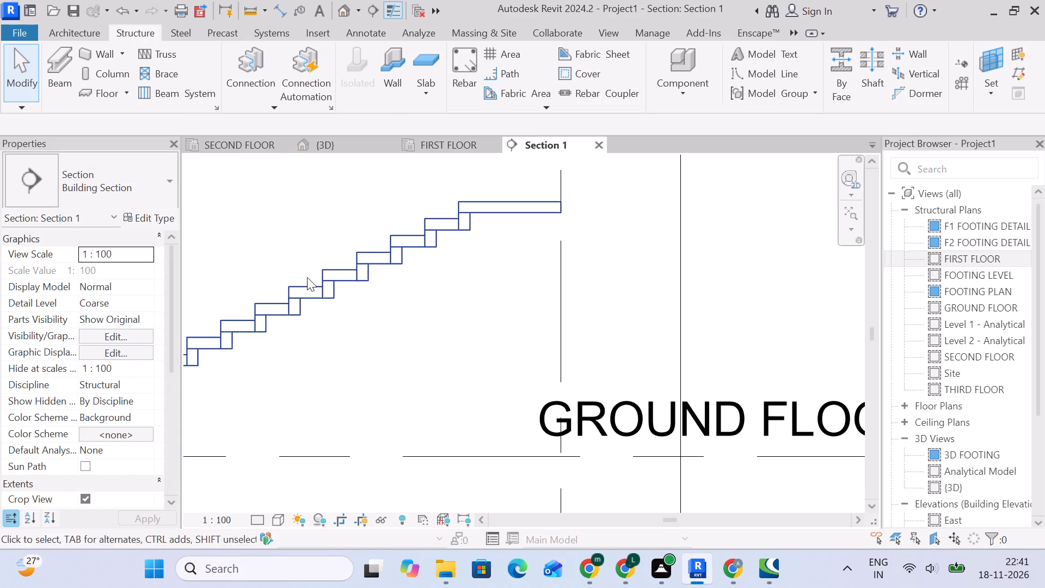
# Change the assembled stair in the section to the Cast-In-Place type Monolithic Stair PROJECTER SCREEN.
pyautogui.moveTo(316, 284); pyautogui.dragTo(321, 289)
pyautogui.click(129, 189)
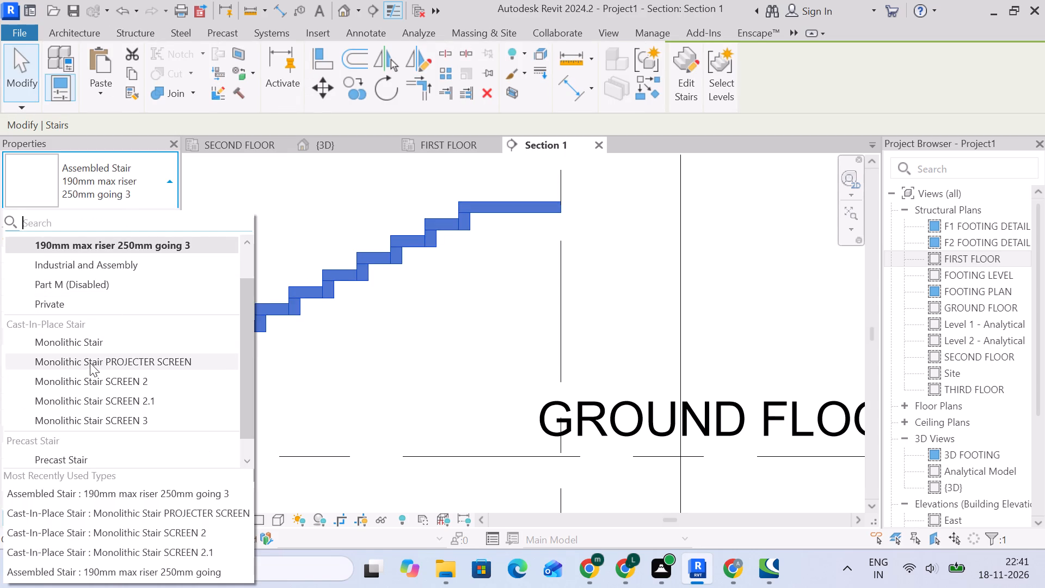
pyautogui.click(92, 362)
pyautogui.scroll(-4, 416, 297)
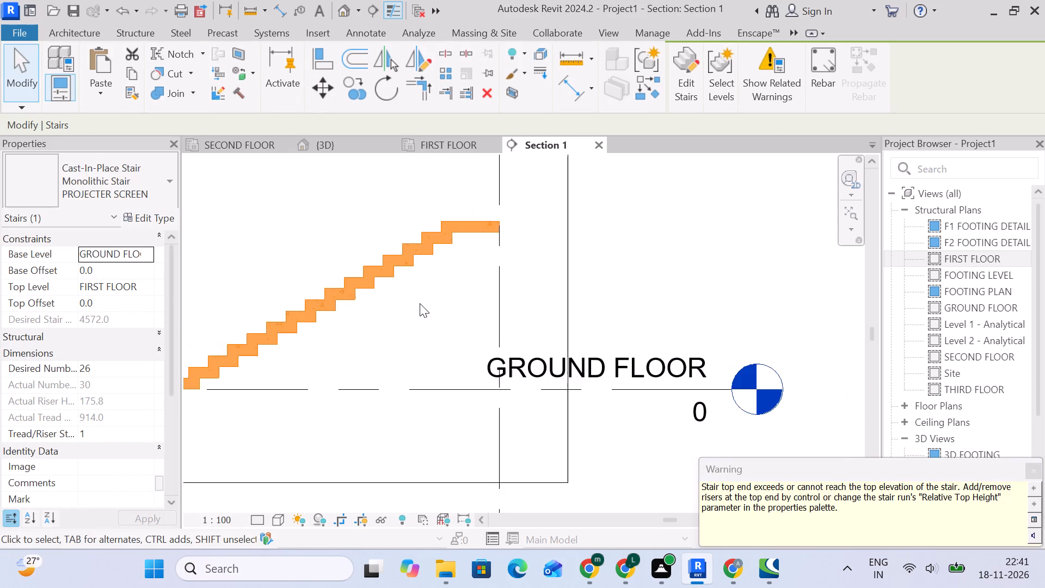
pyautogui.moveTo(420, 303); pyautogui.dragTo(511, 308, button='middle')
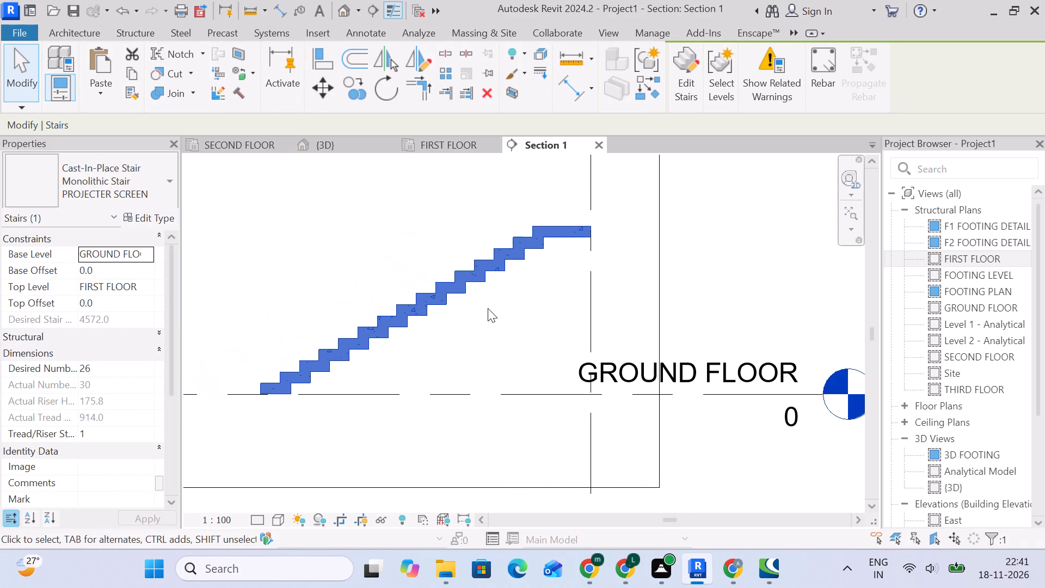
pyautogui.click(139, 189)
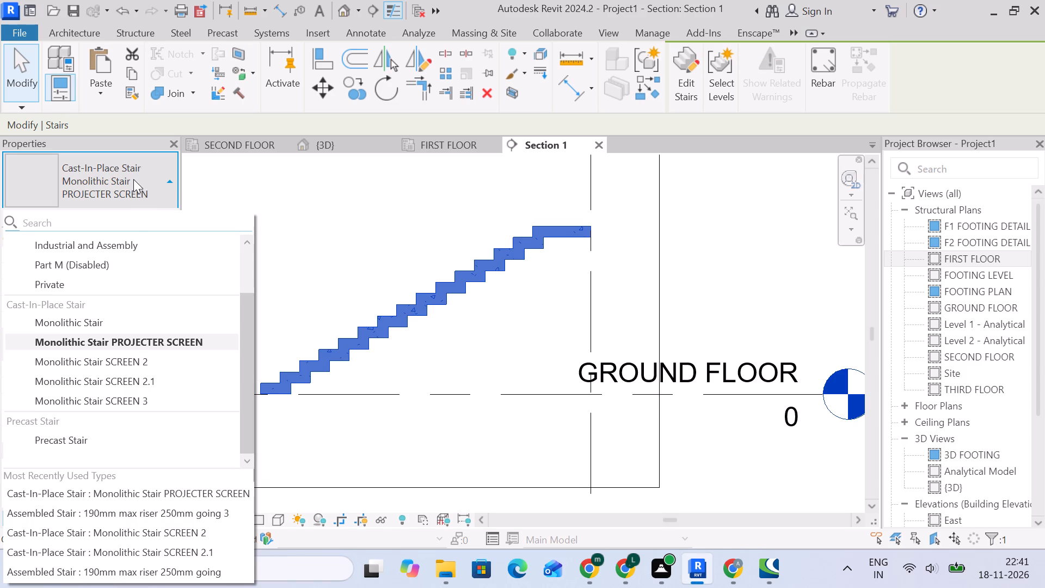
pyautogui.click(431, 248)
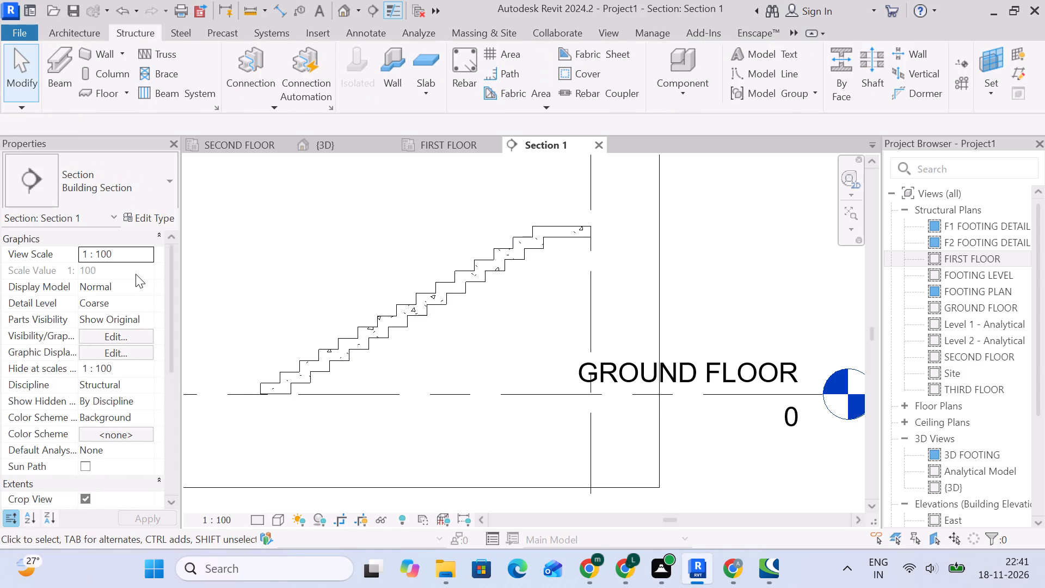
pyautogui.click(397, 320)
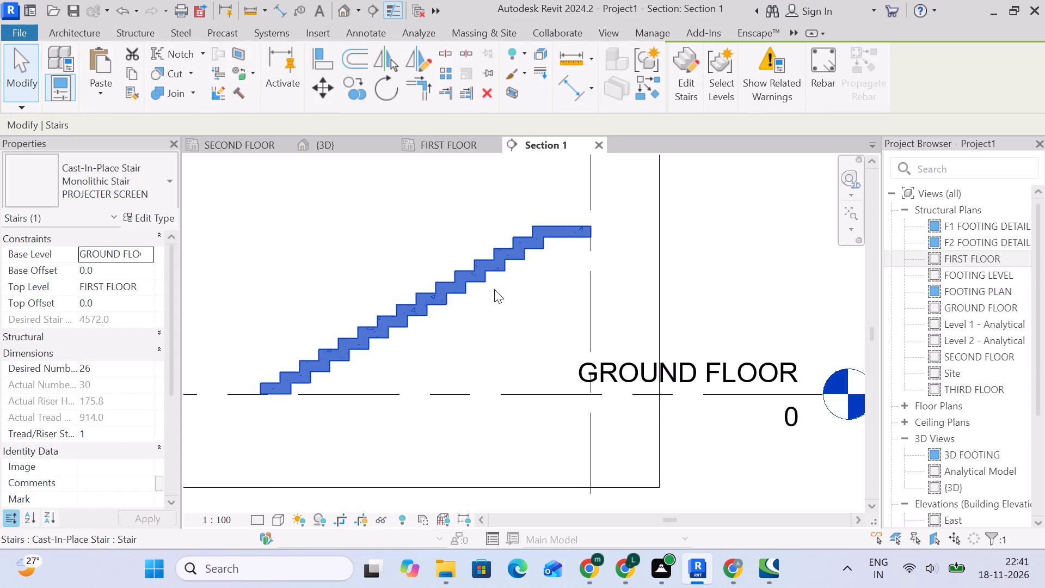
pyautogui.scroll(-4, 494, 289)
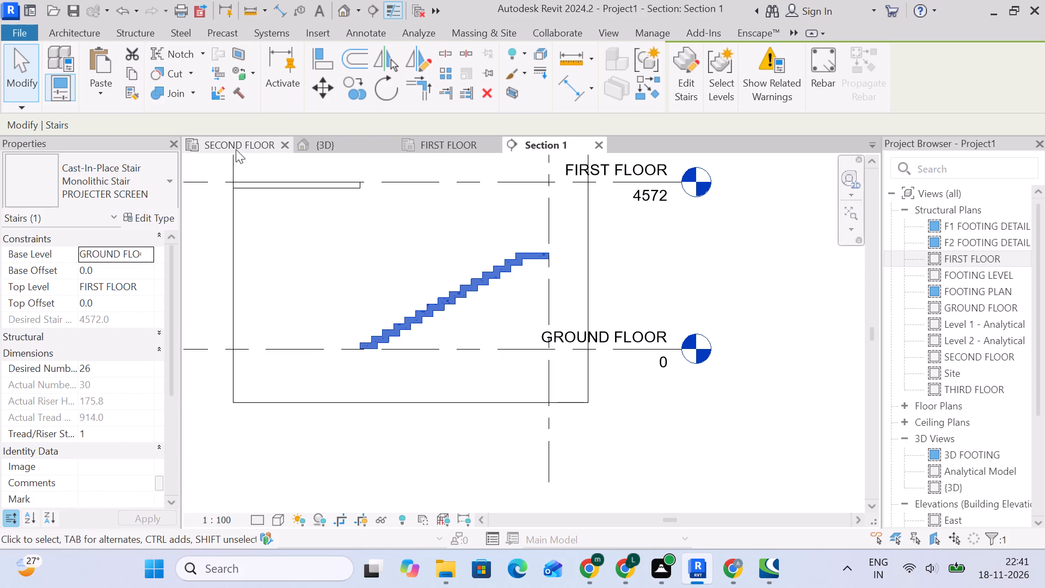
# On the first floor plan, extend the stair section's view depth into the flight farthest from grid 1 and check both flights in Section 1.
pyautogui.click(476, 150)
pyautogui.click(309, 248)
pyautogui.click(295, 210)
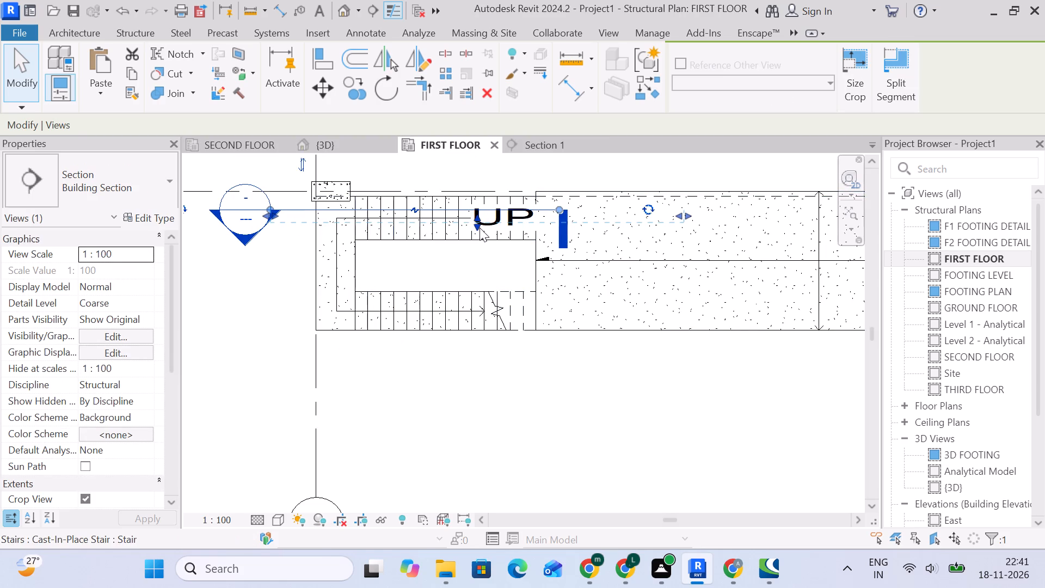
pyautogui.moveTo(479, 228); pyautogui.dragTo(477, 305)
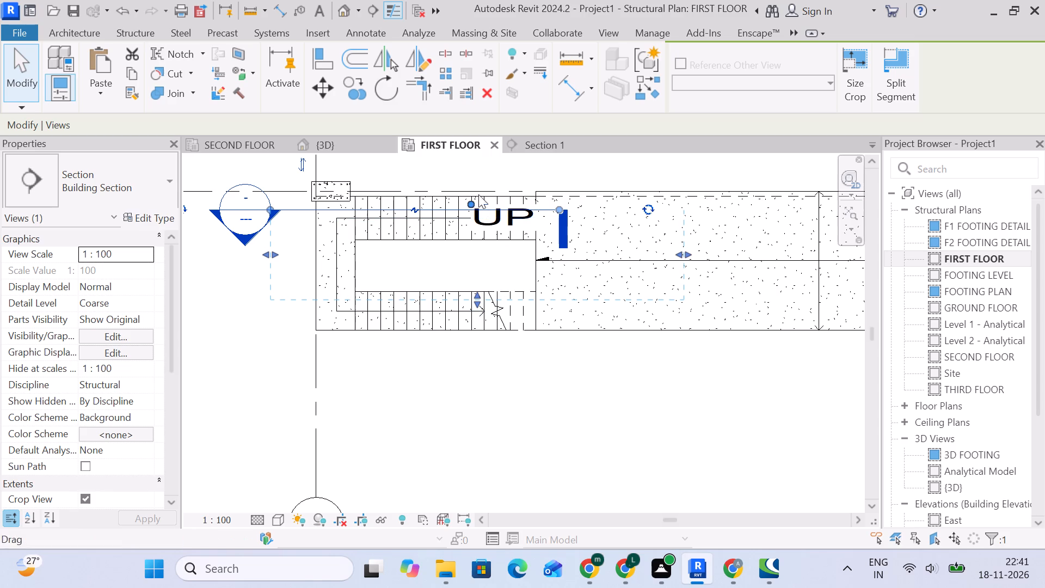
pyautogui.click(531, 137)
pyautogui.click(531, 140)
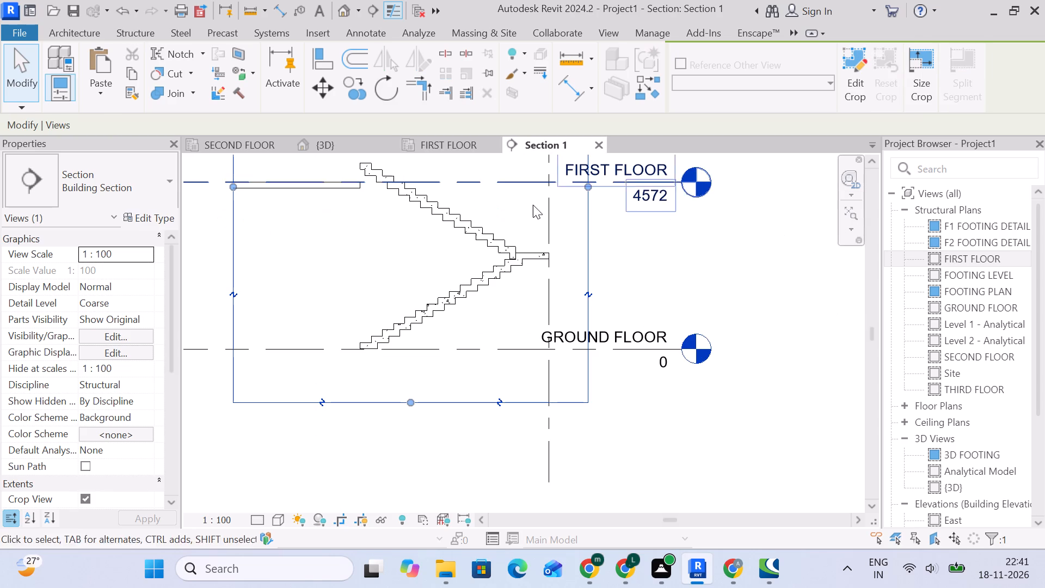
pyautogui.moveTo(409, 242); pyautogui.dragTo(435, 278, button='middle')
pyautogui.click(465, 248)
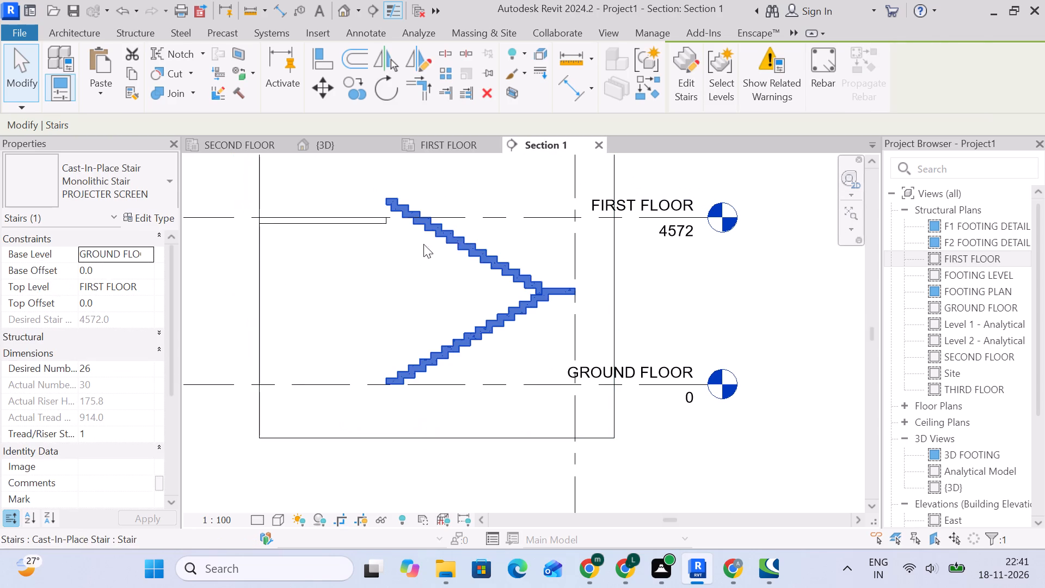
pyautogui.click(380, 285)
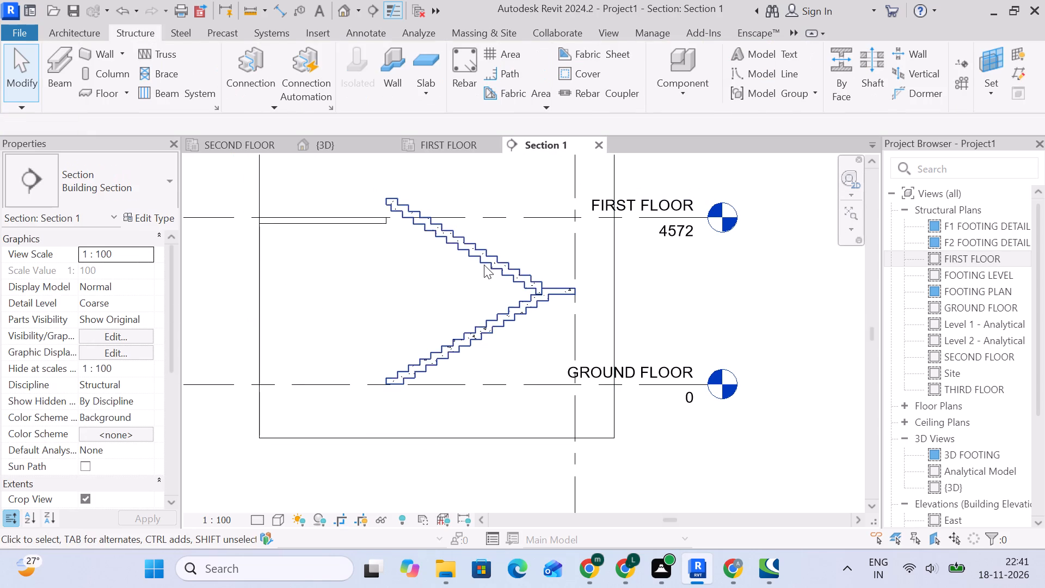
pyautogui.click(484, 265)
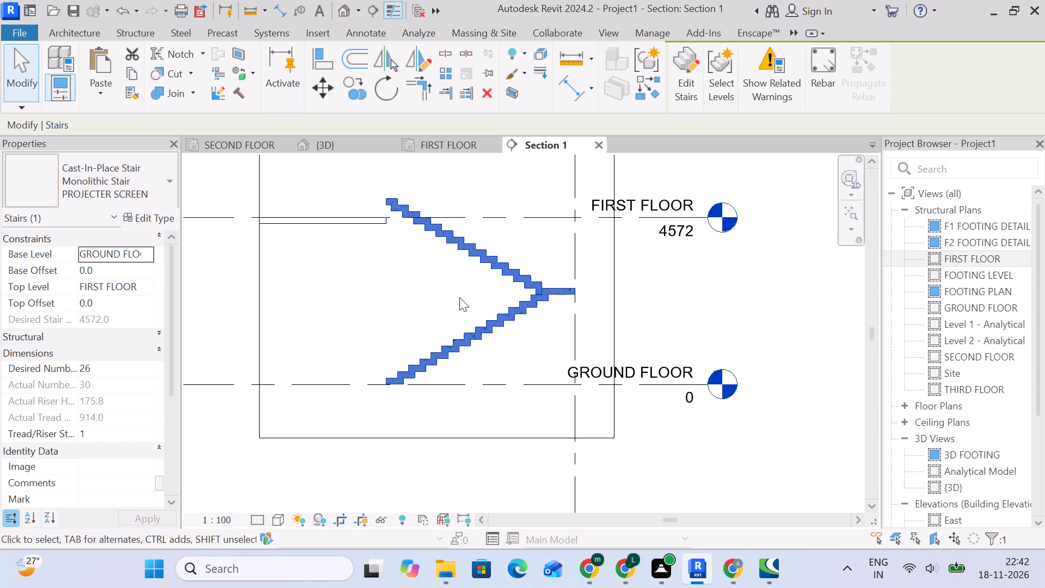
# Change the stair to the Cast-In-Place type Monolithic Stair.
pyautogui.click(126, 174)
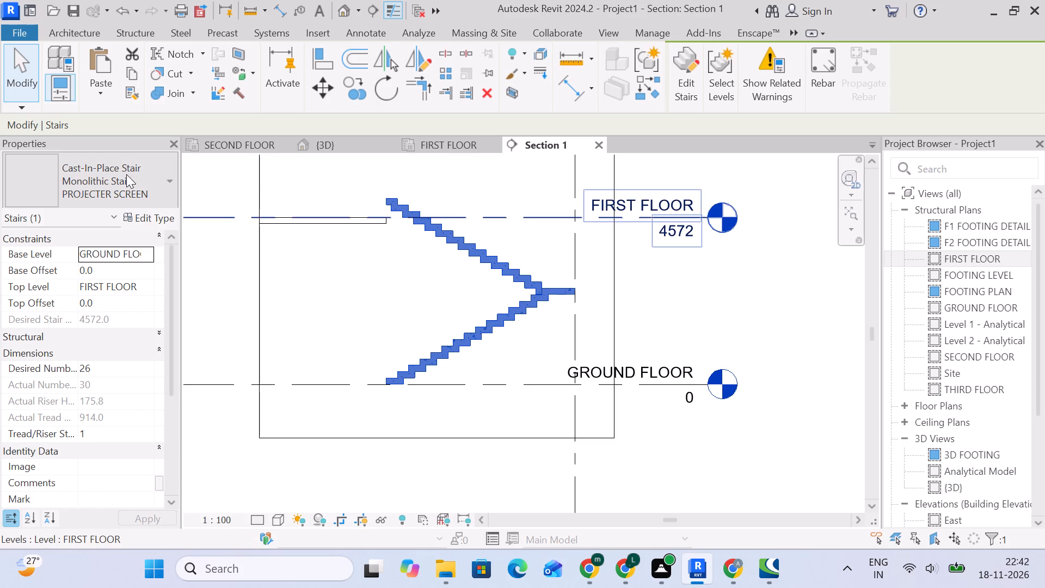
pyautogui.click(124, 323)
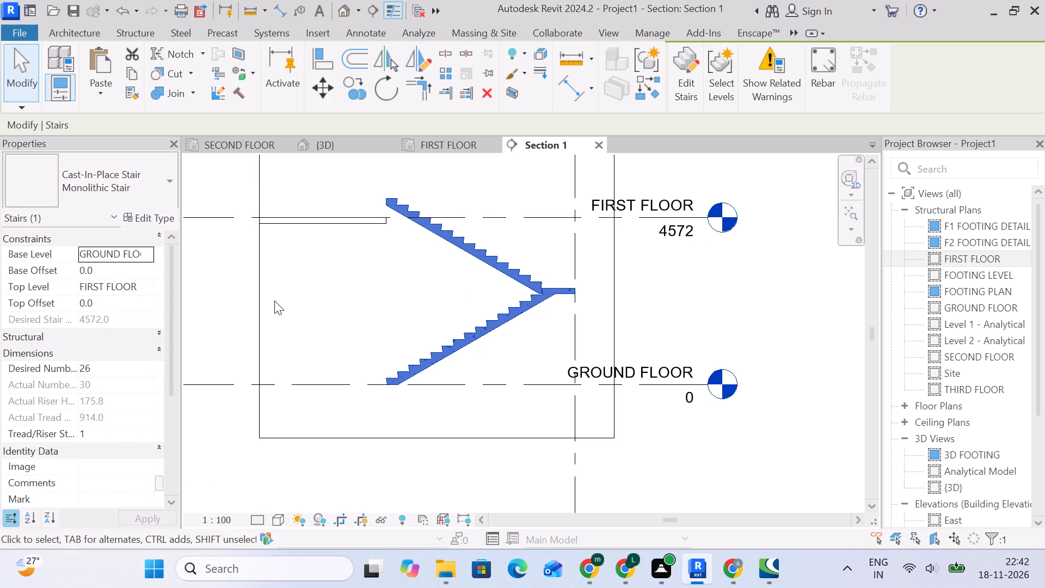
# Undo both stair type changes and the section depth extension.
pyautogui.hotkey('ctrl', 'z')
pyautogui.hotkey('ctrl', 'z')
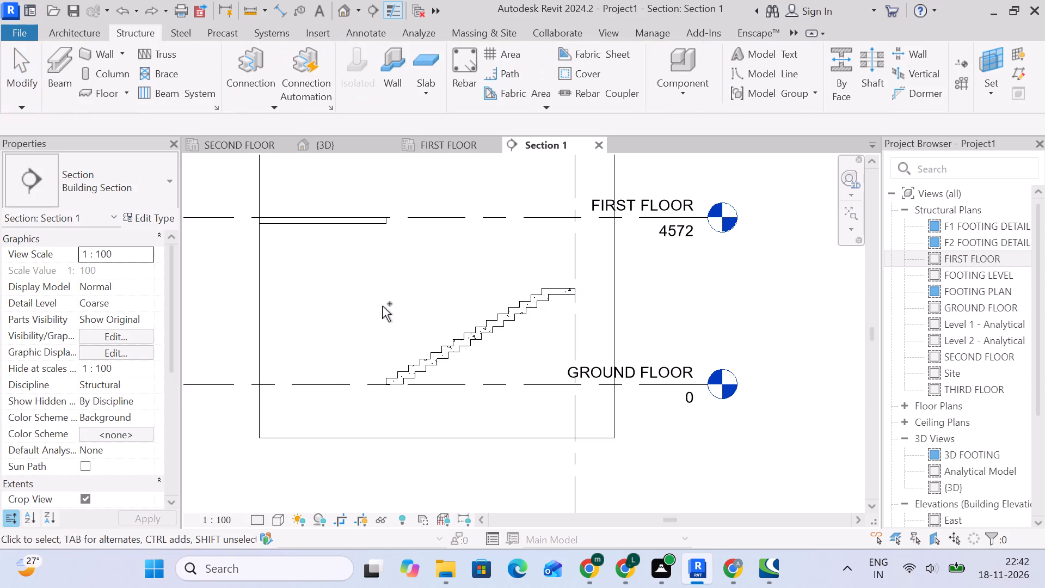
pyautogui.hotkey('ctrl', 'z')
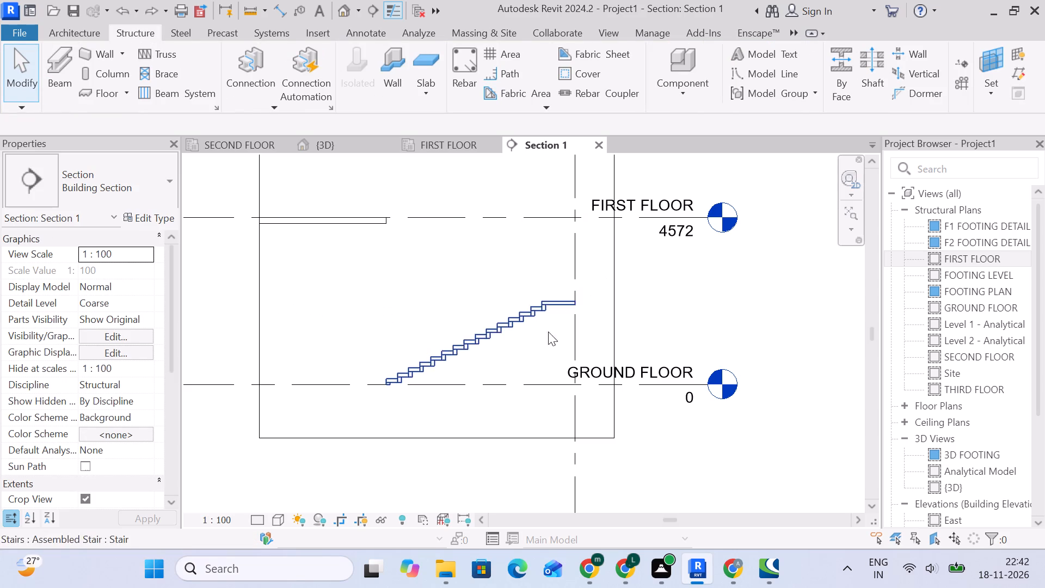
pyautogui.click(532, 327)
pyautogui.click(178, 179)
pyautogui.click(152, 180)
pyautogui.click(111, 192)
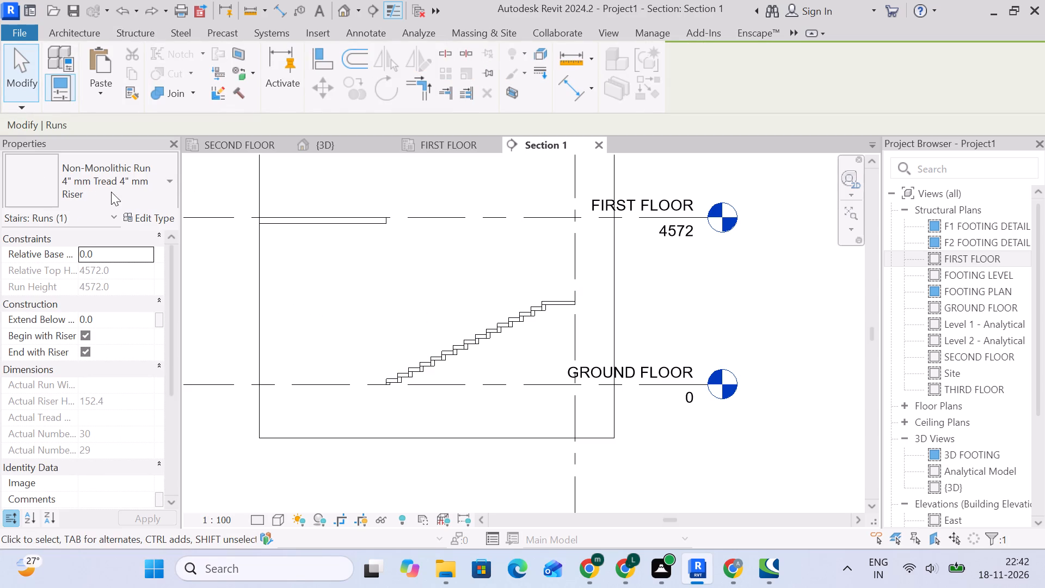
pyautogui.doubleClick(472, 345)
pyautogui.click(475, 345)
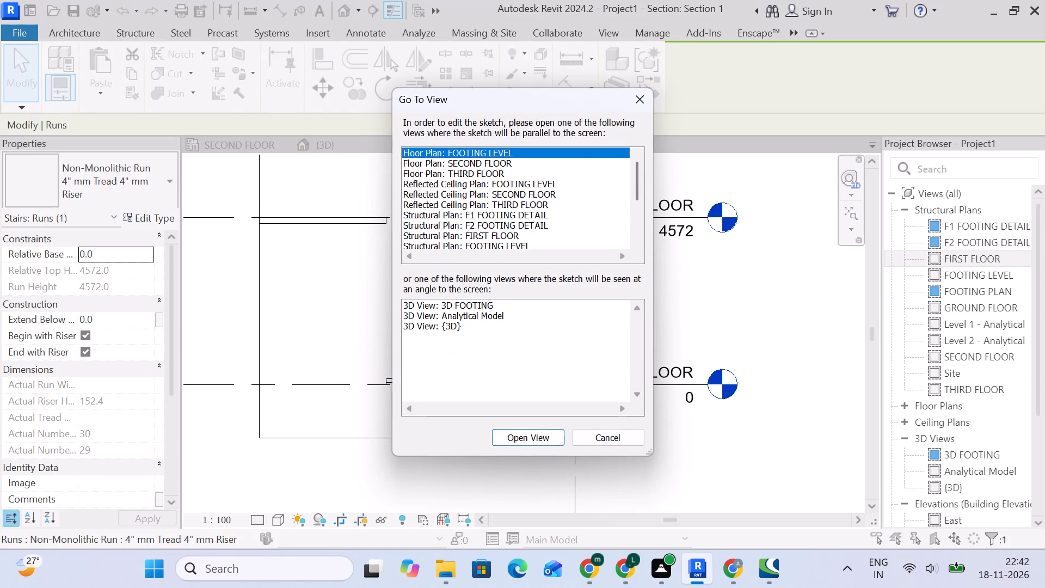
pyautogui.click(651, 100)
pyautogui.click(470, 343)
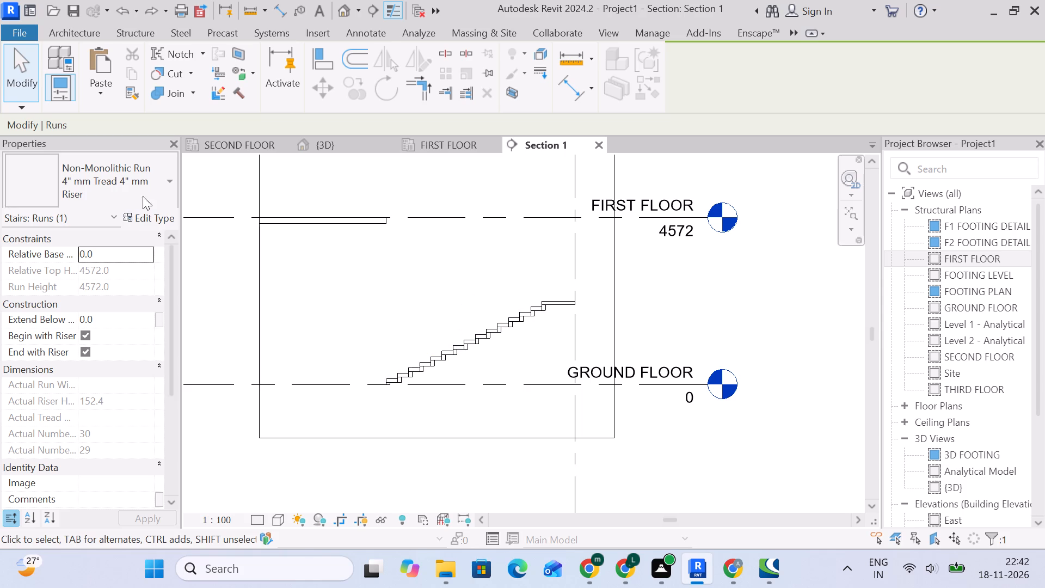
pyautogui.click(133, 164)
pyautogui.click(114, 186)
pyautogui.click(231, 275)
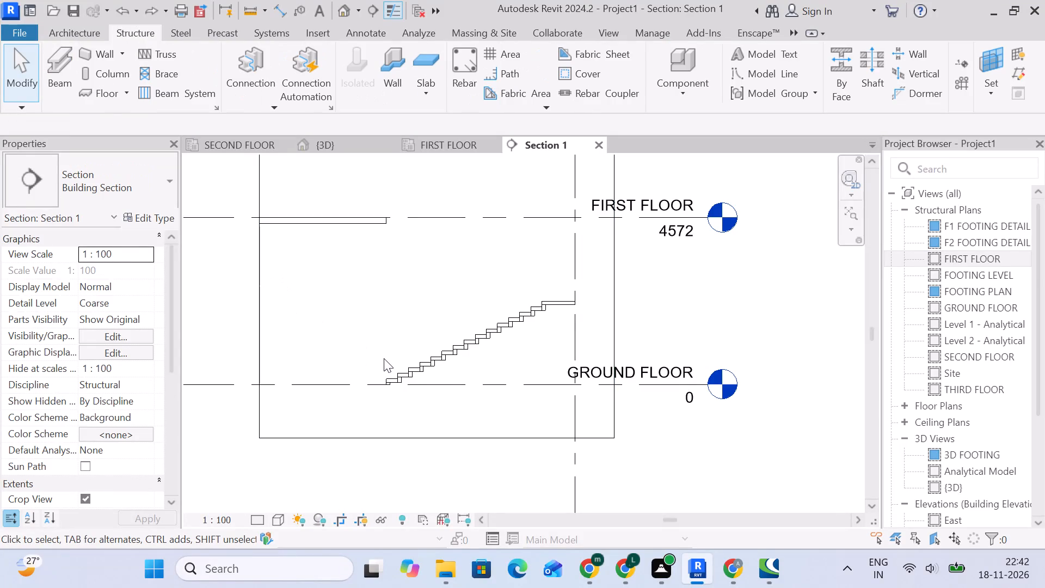
# Change the assembled stair in the section to the Cast-In-Place type Monolithic Stair.
pyautogui.click(409, 373)
pyautogui.click(132, 189)
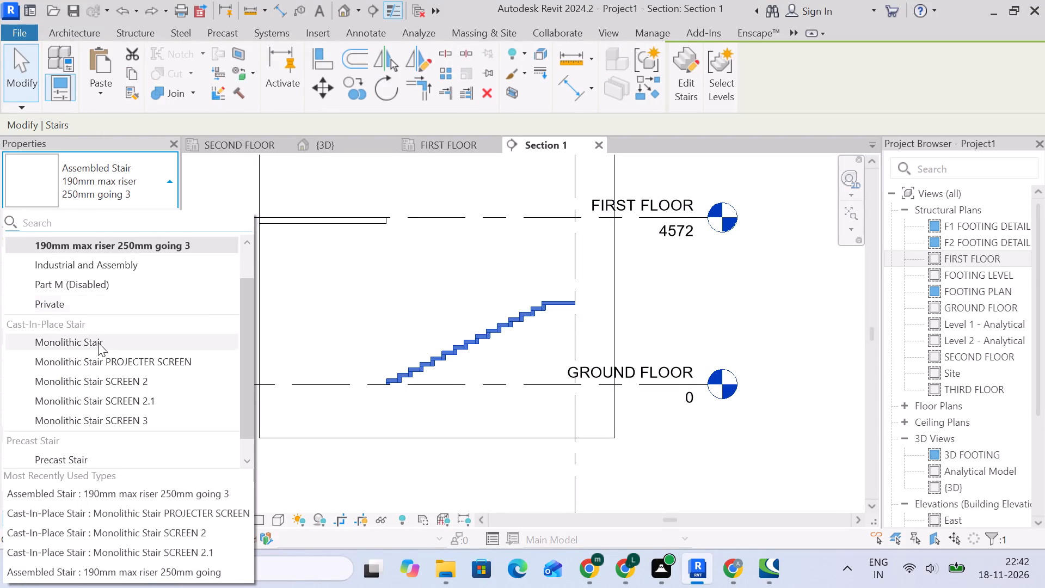
pyautogui.click(98, 342)
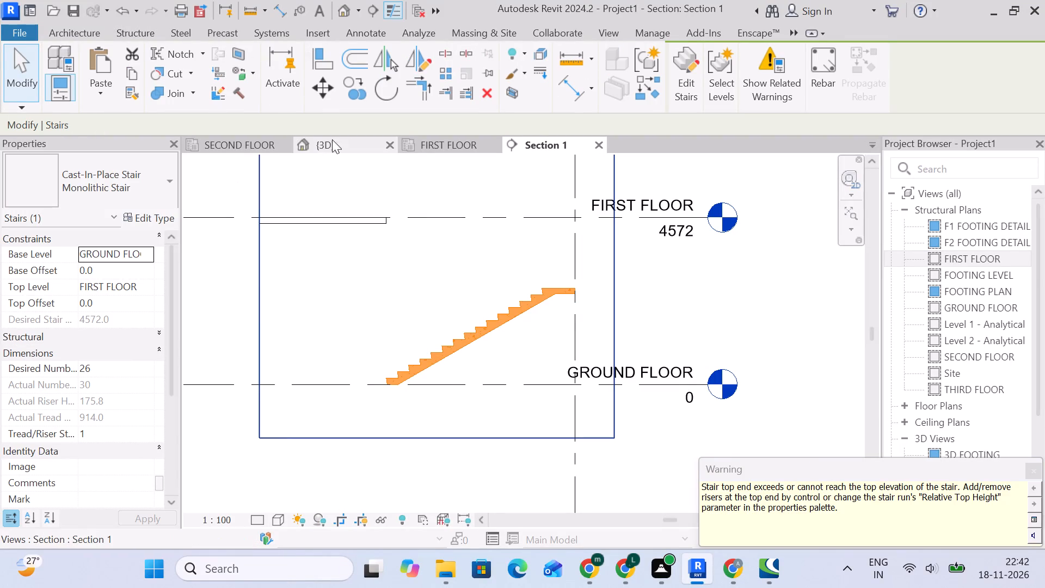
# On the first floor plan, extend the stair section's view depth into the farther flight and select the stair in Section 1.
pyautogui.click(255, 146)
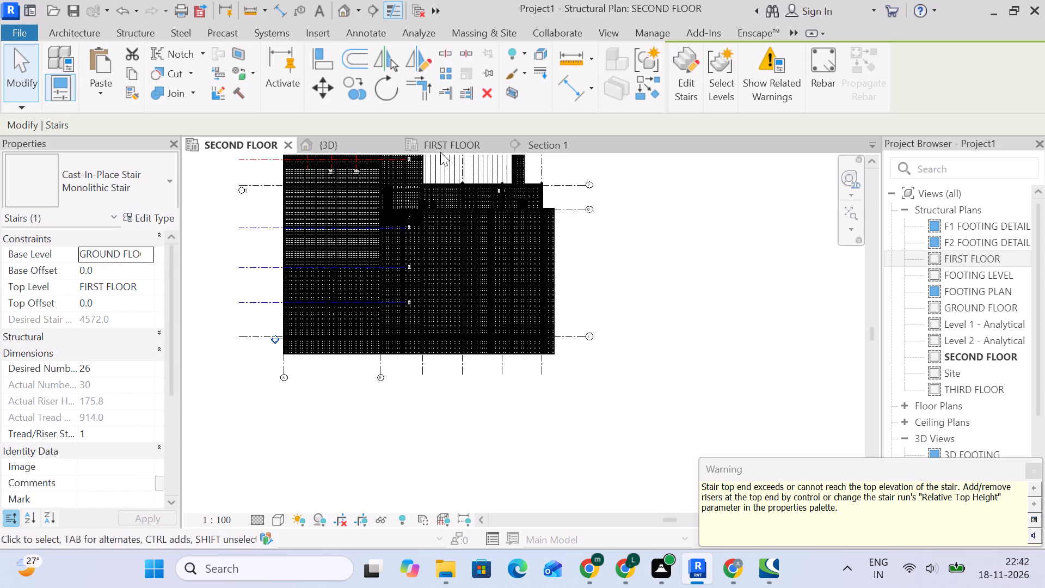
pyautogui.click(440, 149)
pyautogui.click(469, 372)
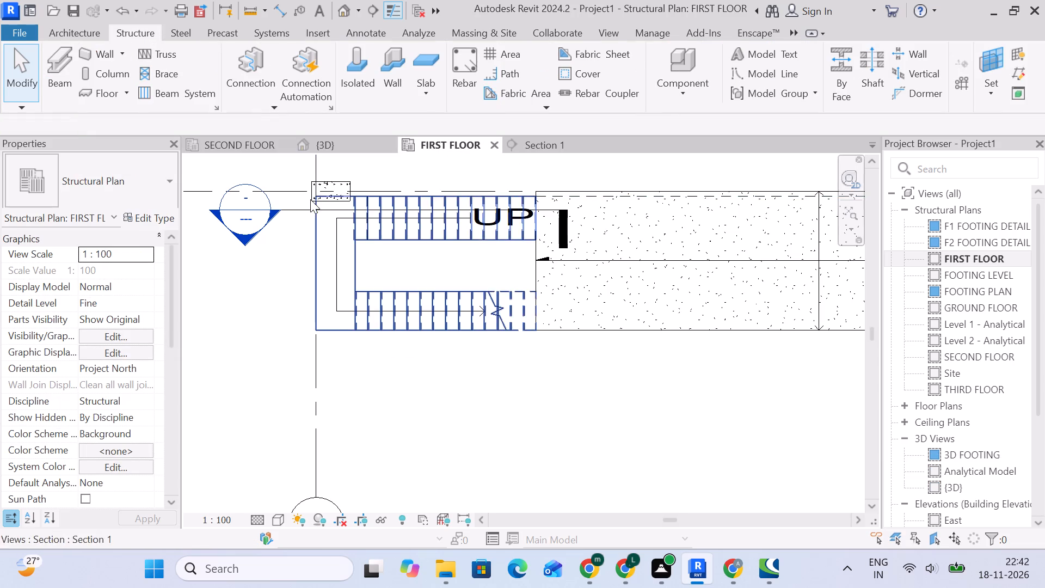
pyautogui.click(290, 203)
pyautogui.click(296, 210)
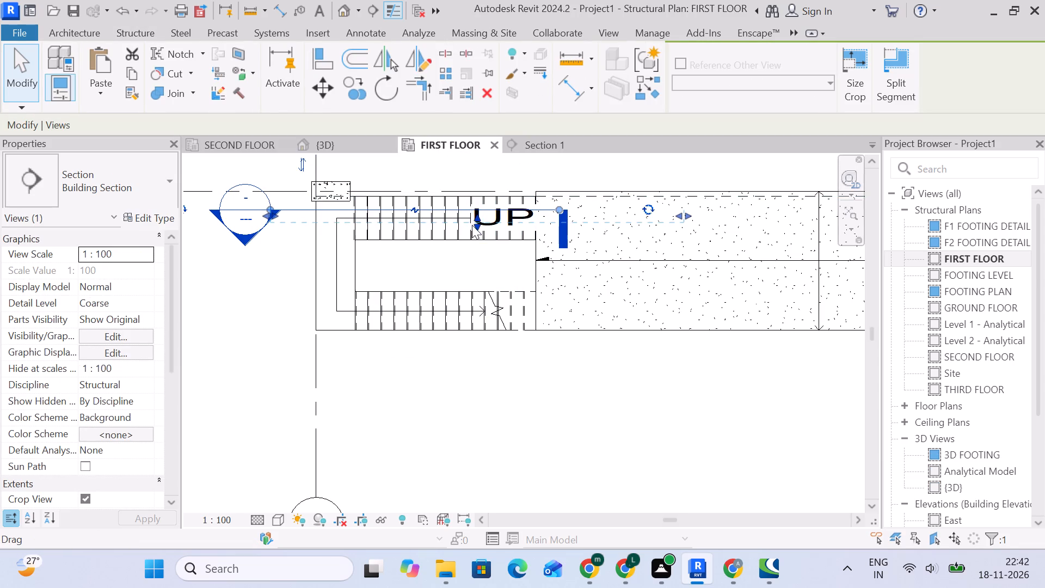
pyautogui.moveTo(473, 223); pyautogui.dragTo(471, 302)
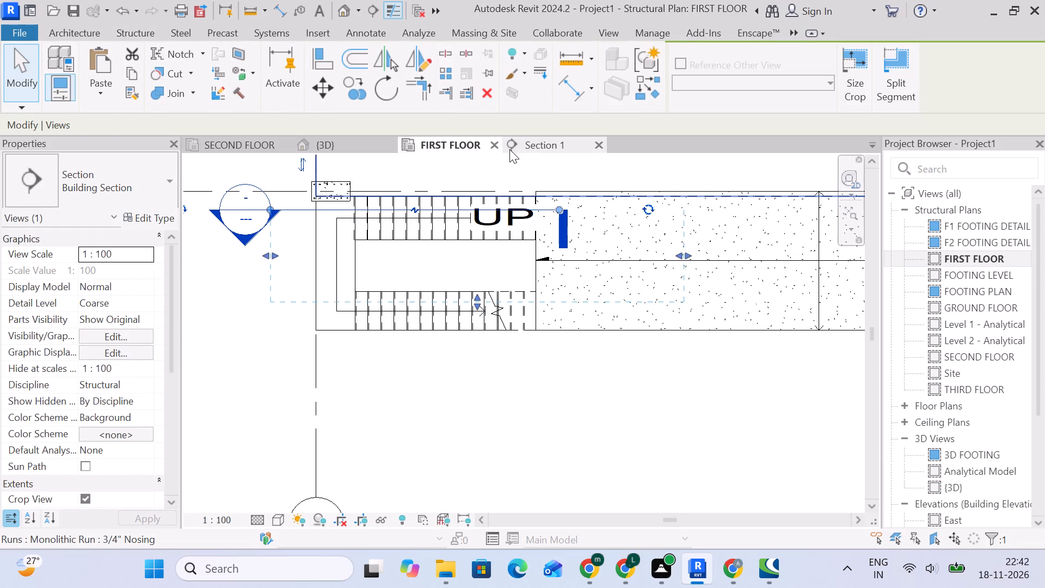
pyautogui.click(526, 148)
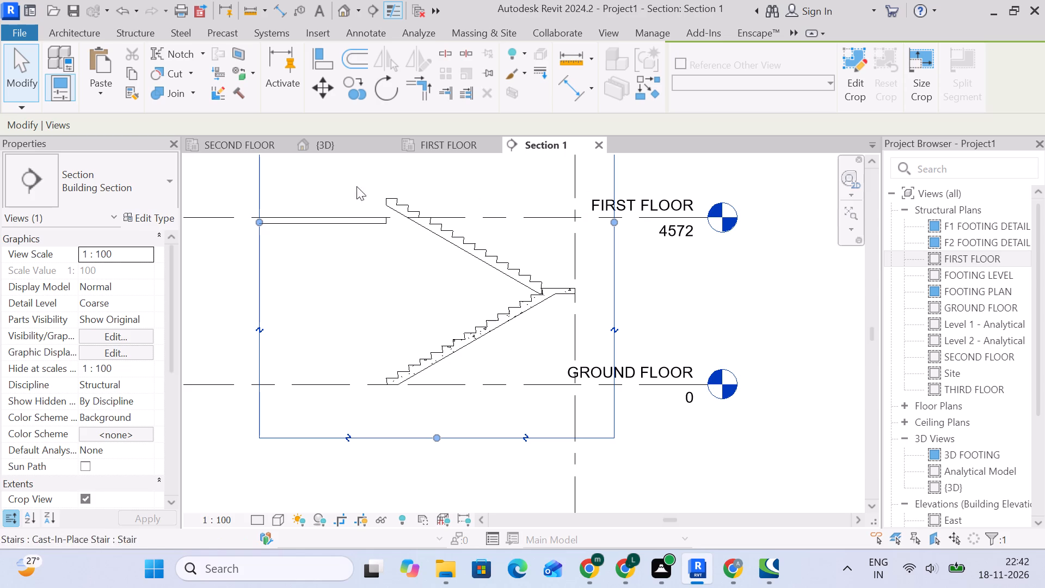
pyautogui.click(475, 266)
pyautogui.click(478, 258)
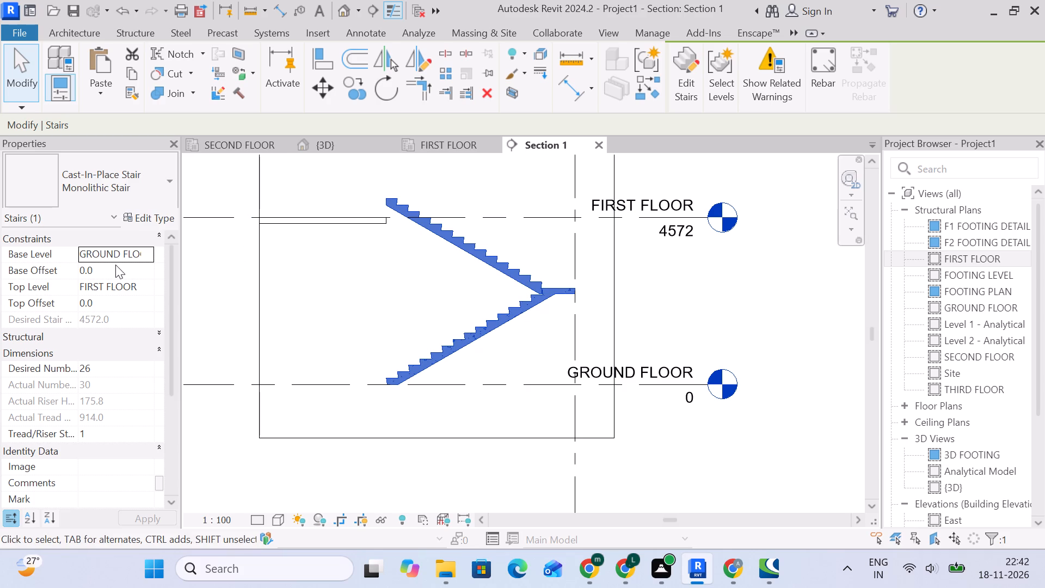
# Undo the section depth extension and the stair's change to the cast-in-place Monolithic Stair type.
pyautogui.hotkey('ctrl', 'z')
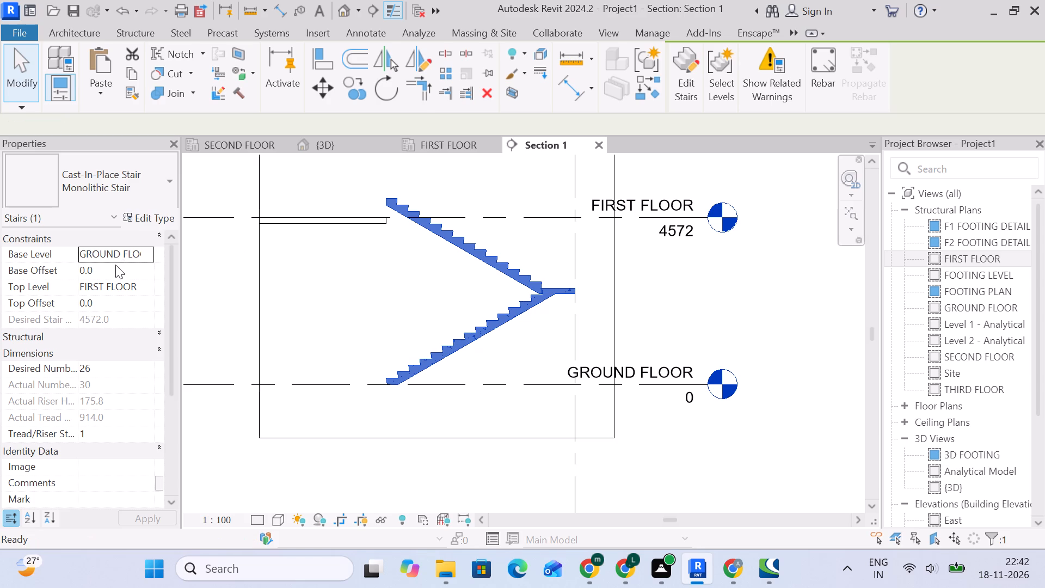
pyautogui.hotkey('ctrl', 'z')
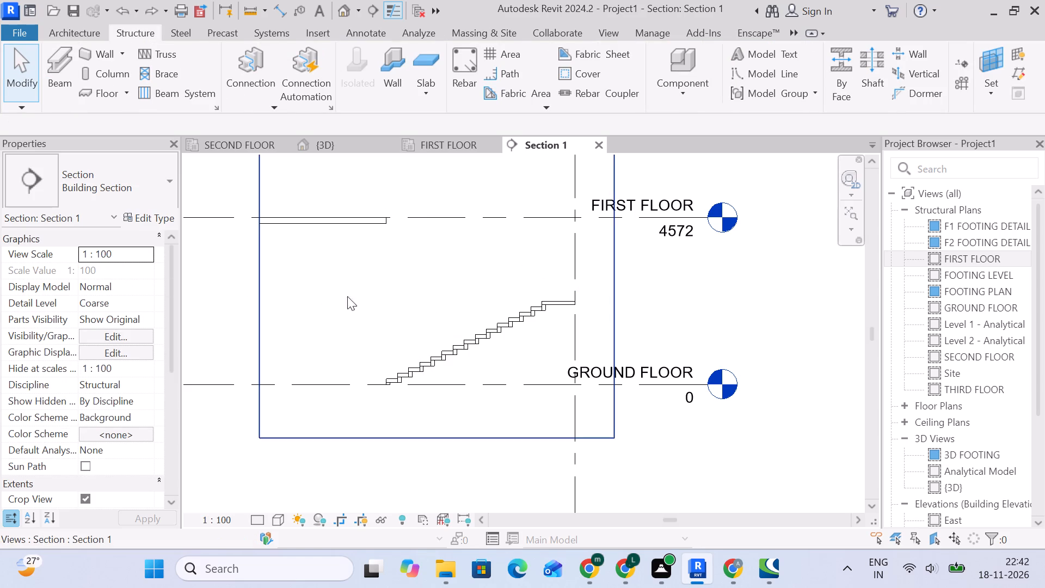
# In the 3D view, examine the assembled stair by the building's corner column and its connection to the slab and ground beams.
pyautogui.click(234, 188)
pyautogui.click(347, 139)
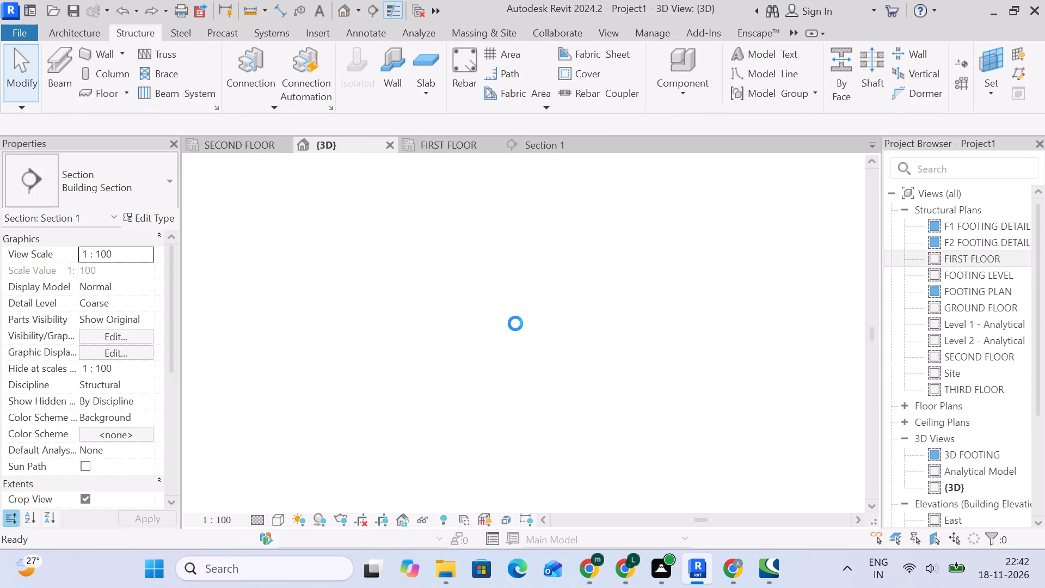
pyautogui.click(324, 457)
pyautogui.scroll(2, 337, 358)
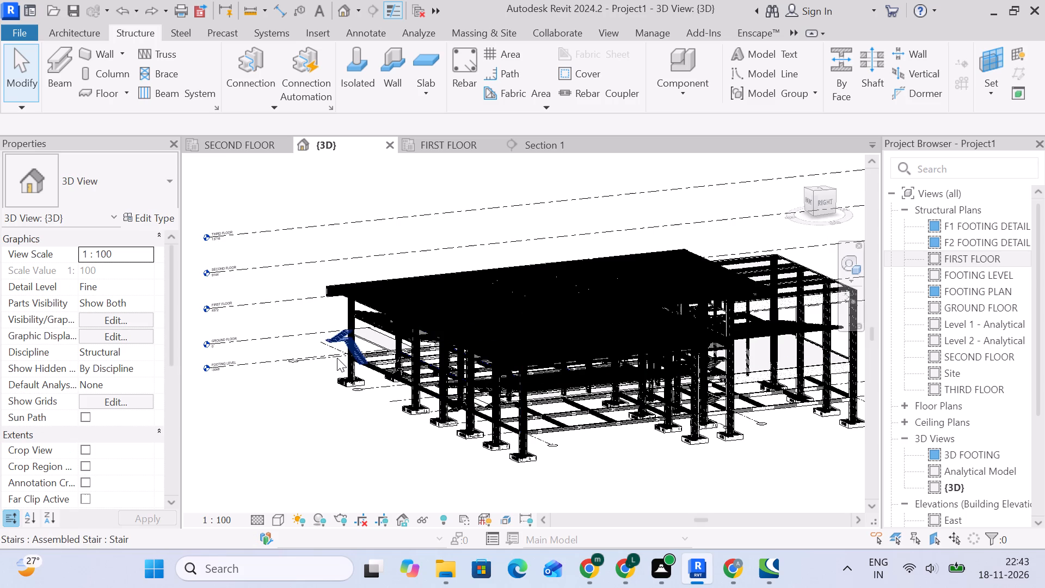
pyautogui.scroll(4, 337, 358)
pyautogui.click(279, 450)
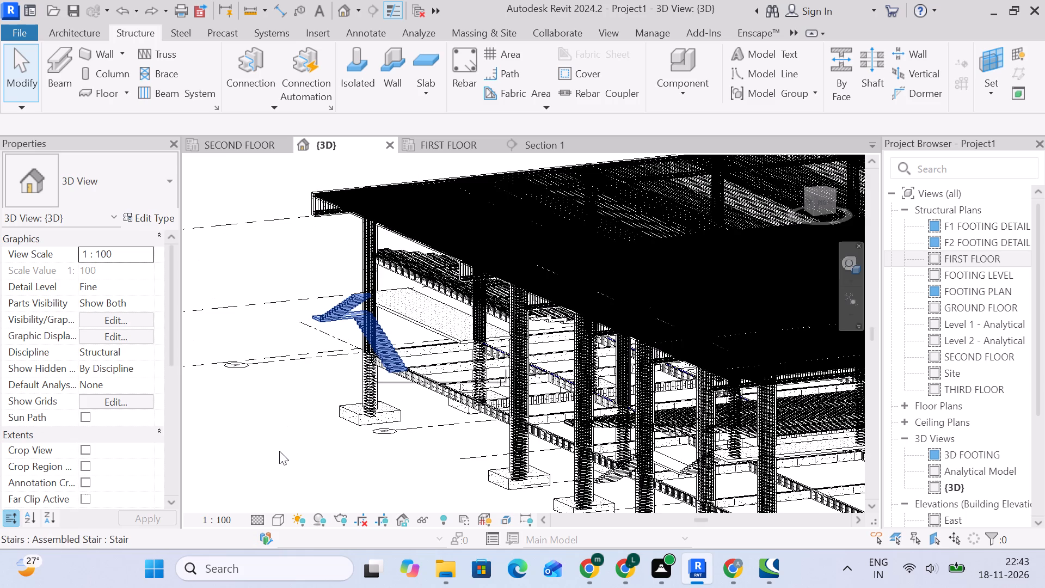
pyautogui.scroll(3, 311, 383)
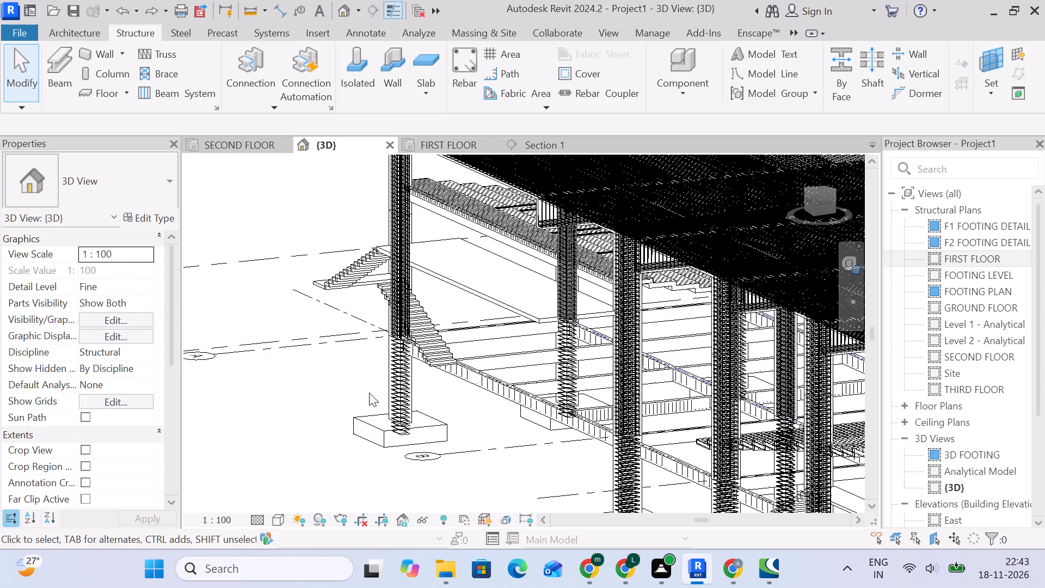
pyautogui.scroll(8, 414, 393)
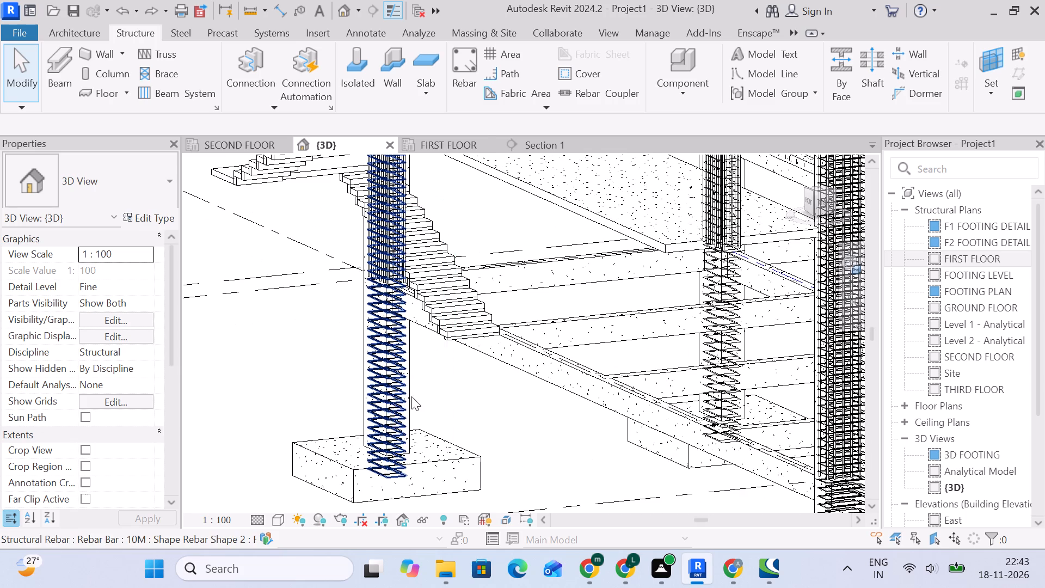
pyautogui.scroll(-4, 427, 396)
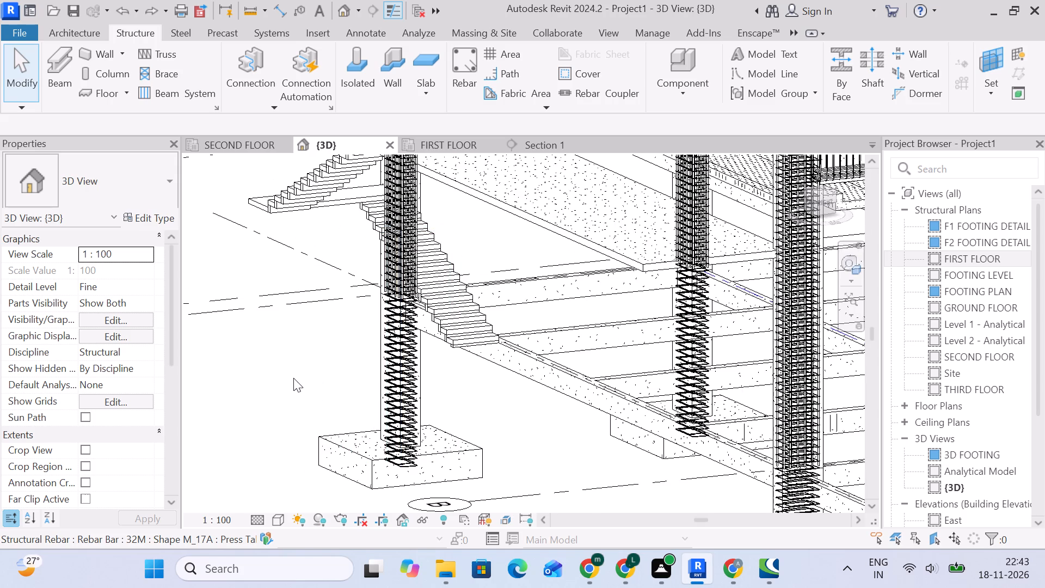
pyautogui.click(293, 378)
pyautogui.scroll(-4, 293, 377)
pyautogui.moveTo(304, 389); pyautogui.dragTo(462, 482, button='middle')
pyautogui.scroll(-3, 480, 466)
pyautogui.moveTo(482, 461); pyautogui.dragTo(482, 438, button='middle')
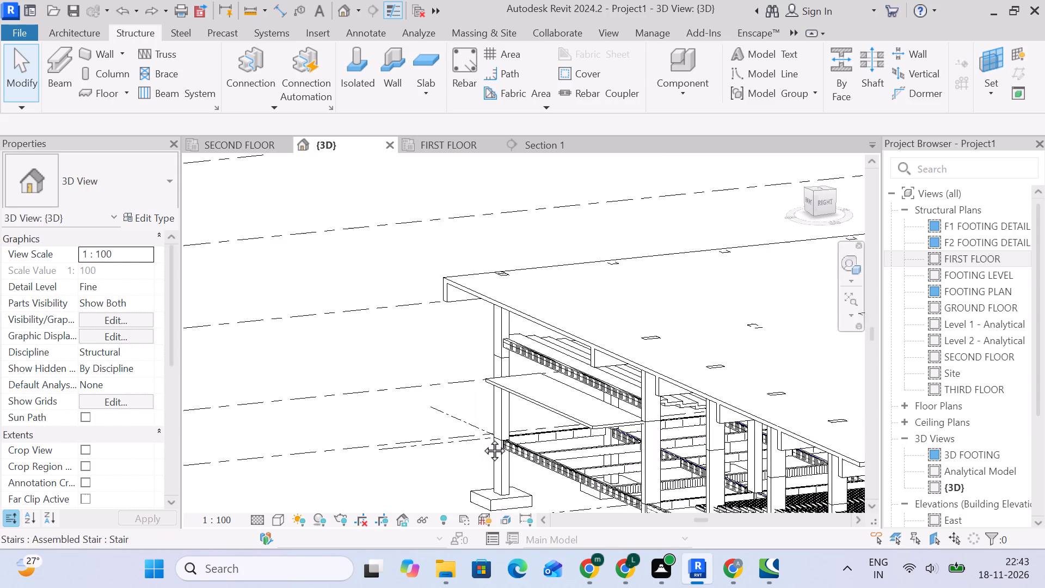
pyautogui.moveTo(482, 438); pyautogui.dragTo(482, 408, button='middle')
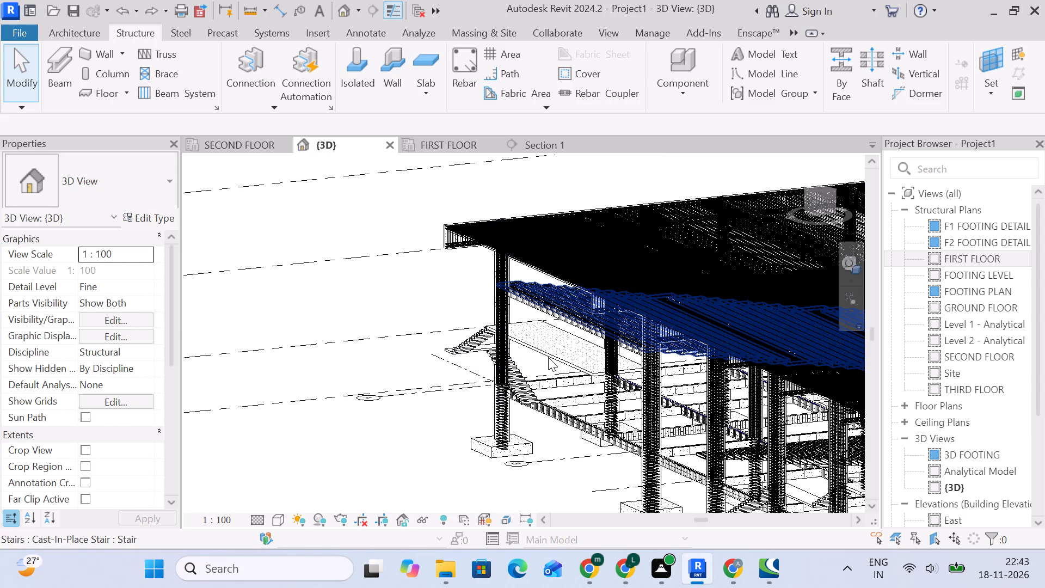
# Examine the other stair beneath the second floor slab and the surrounding columns, beams and overall frame in 3D.
pyautogui.scroll(-4, 547, 363)
pyautogui.moveTo(548, 365); pyautogui.dragTo(396, 313, button='middle')
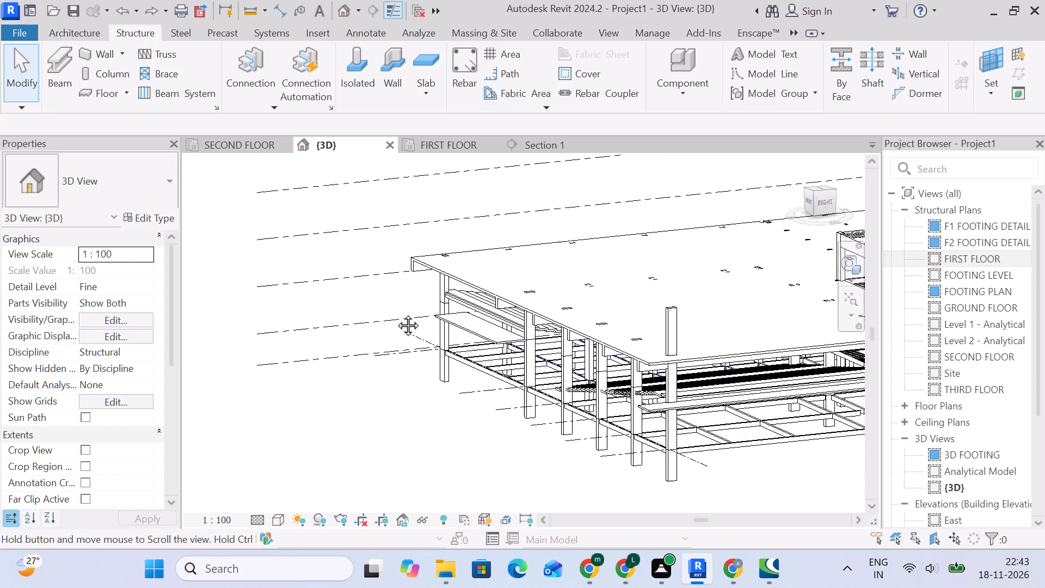
pyautogui.moveTo(396, 313); pyautogui.dragTo(395, 313, button='middle')
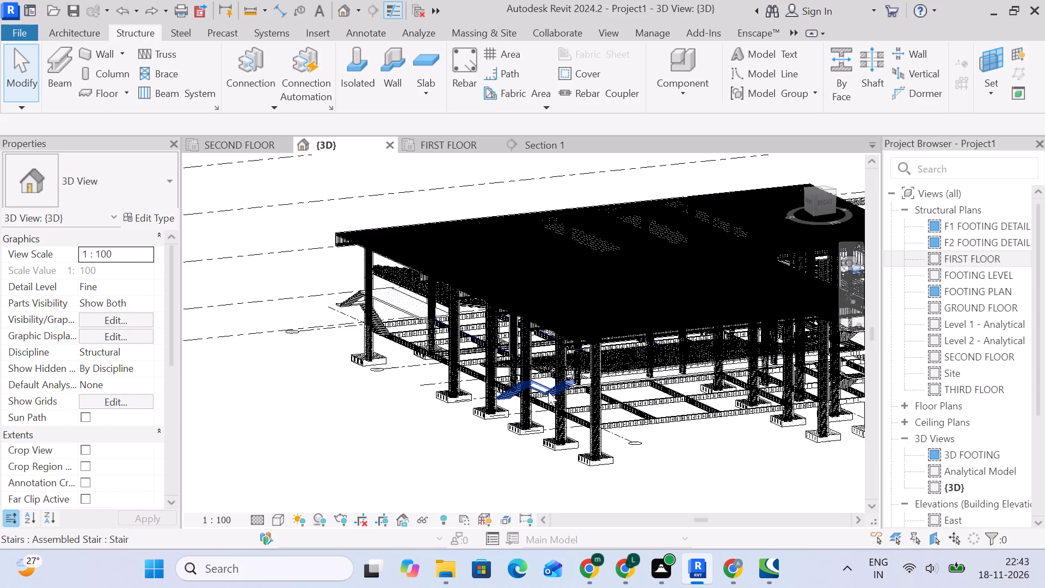
pyautogui.scroll(8, 557, 387)
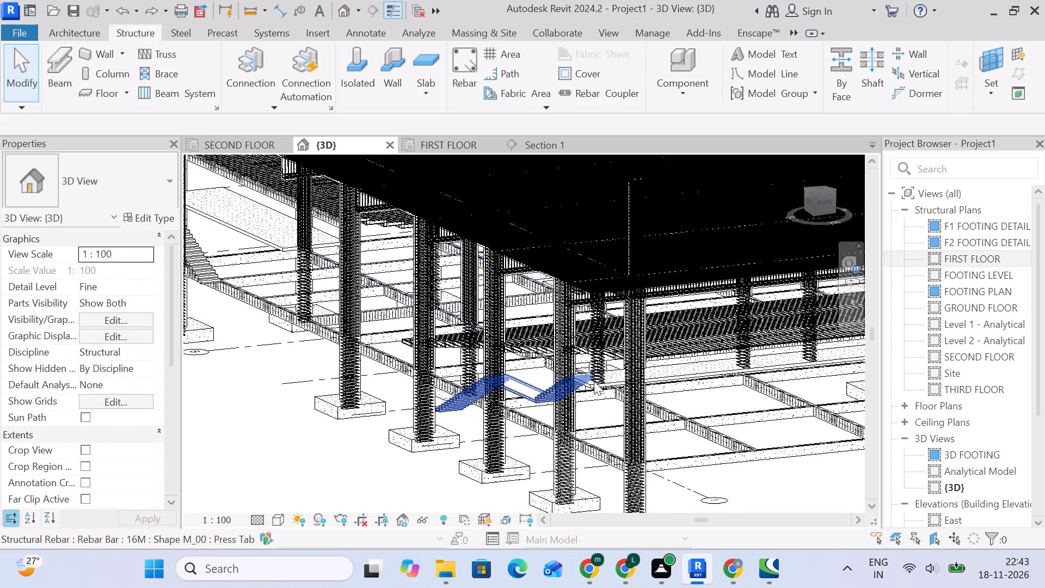
pyautogui.moveTo(742, 436); pyautogui.dragTo(466, 290, button='middle')
pyautogui.scroll(-3, 507, 301)
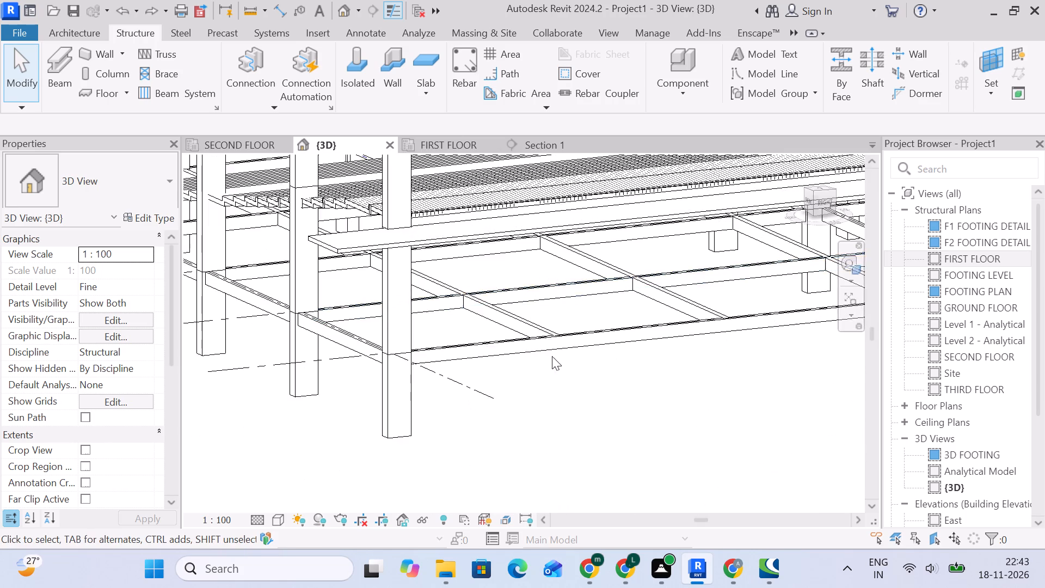
pyautogui.click(652, 443)
pyautogui.scroll(-5, 677, 446)
pyautogui.moveTo(671, 448); pyautogui.dragTo(619, 437, button='middle')
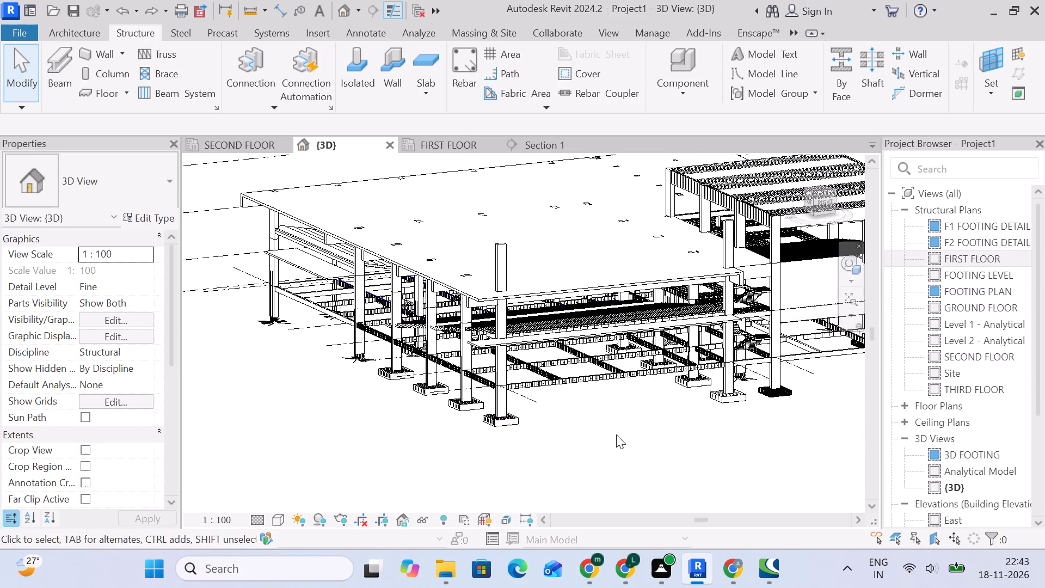
pyautogui.scroll(-3, 617, 434)
pyautogui.moveTo(612, 445); pyautogui.dragTo(513, 438, button='middle')
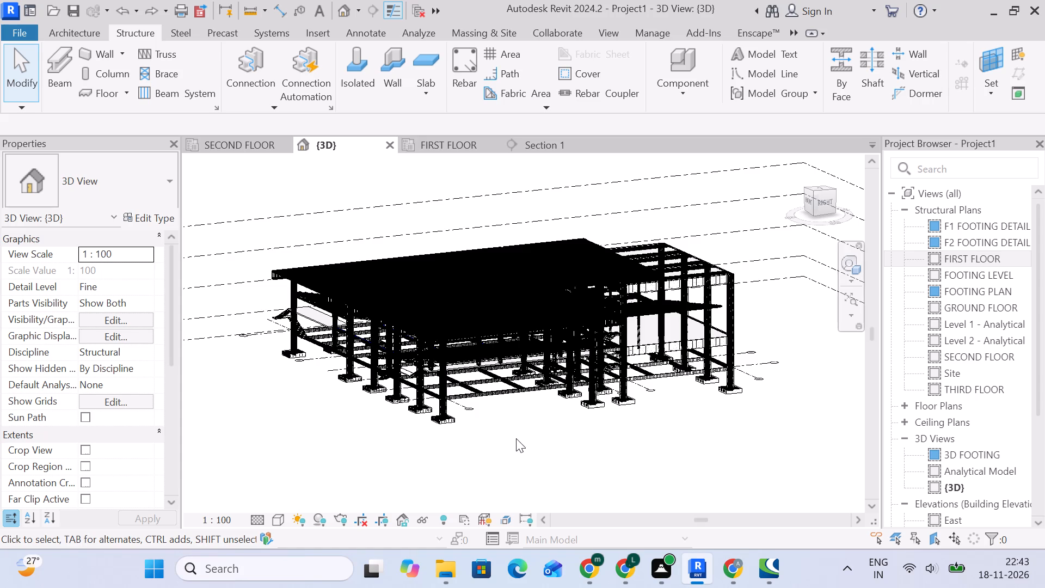
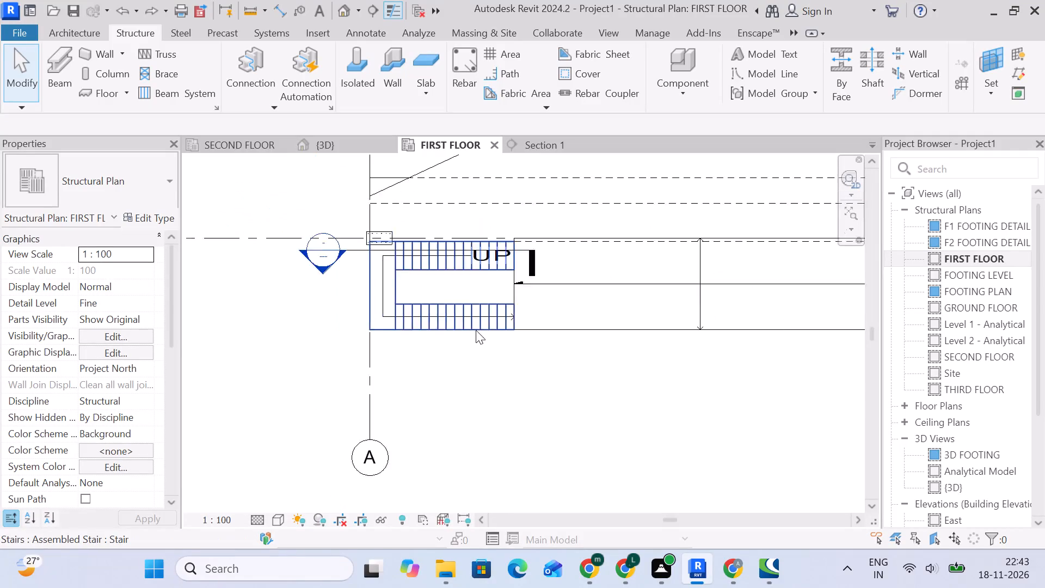
# Close the Section 1 view and keep the first floor plan open.
pyautogui.moveTo(615, 400); pyautogui.dragTo(538, 387, button='middle')
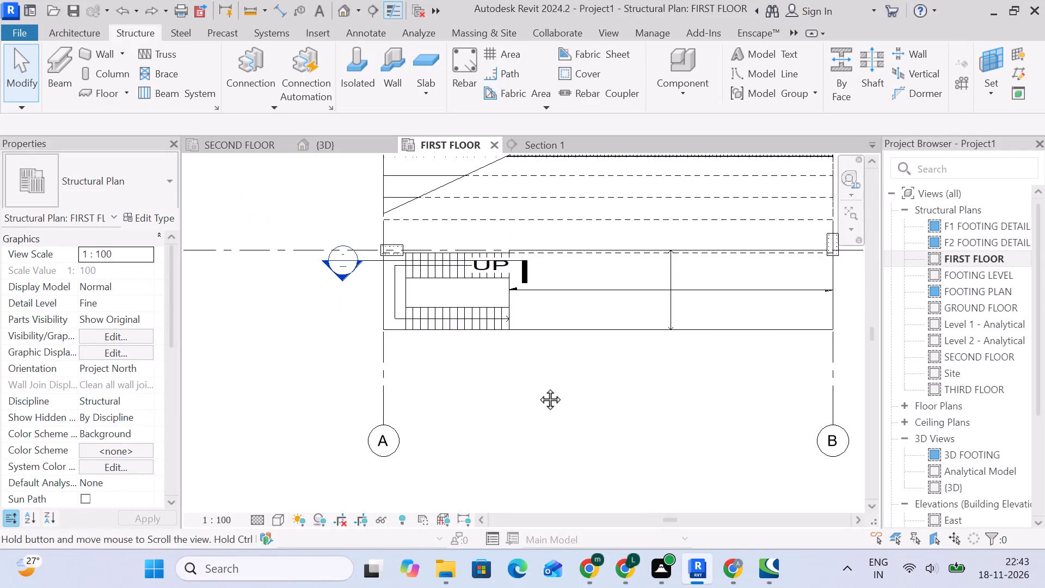
pyautogui.moveTo(538, 387); pyautogui.dragTo(434, 378, button='middle')
pyautogui.scroll(-11, 439, 364)
pyautogui.scroll(-2, 591, 389)
pyautogui.moveTo(633, 443); pyautogui.dragTo(568, 437, button='middle')
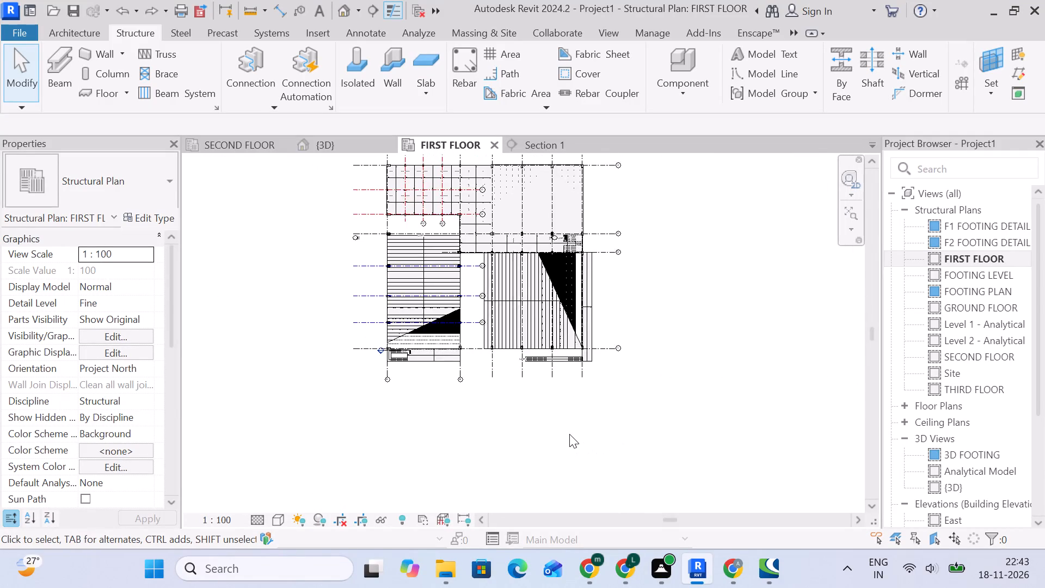
pyautogui.scroll(-4, 572, 434)
pyautogui.moveTo(680, 395); pyautogui.dragTo(650, 372, button='middle')
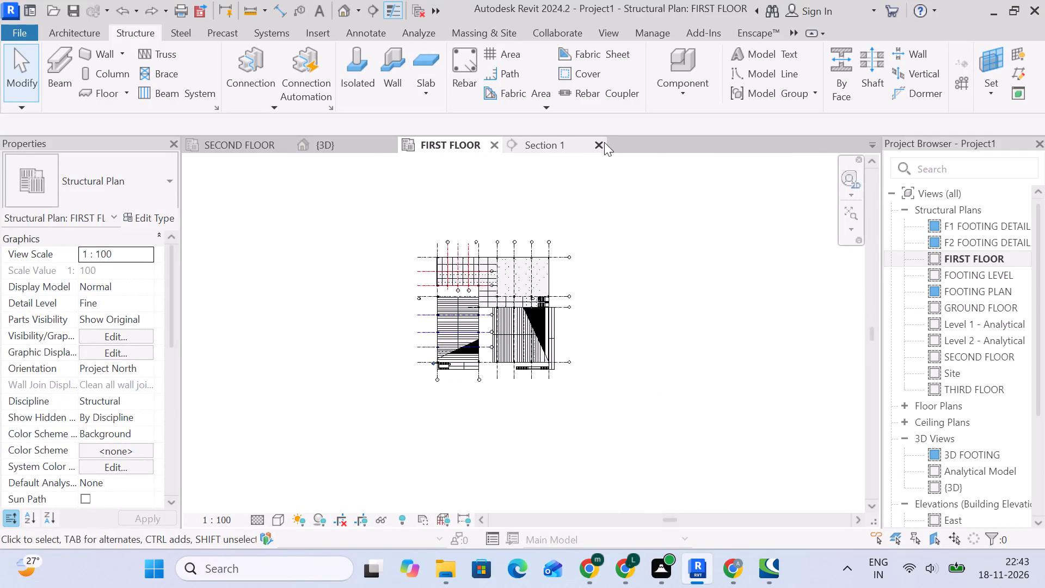
pyautogui.click(597, 145)
pyautogui.click(662, 284)
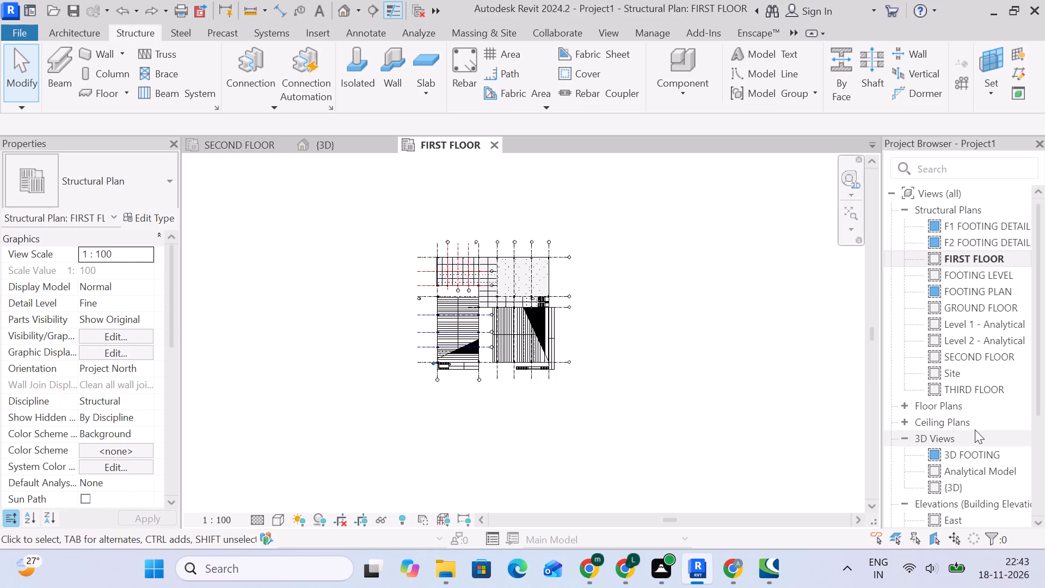
# Open the ground floor structural plan and reload the linked Revit model s2 theater.rvt.
pyautogui.click(974, 304)
pyautogui.click(974, 309)
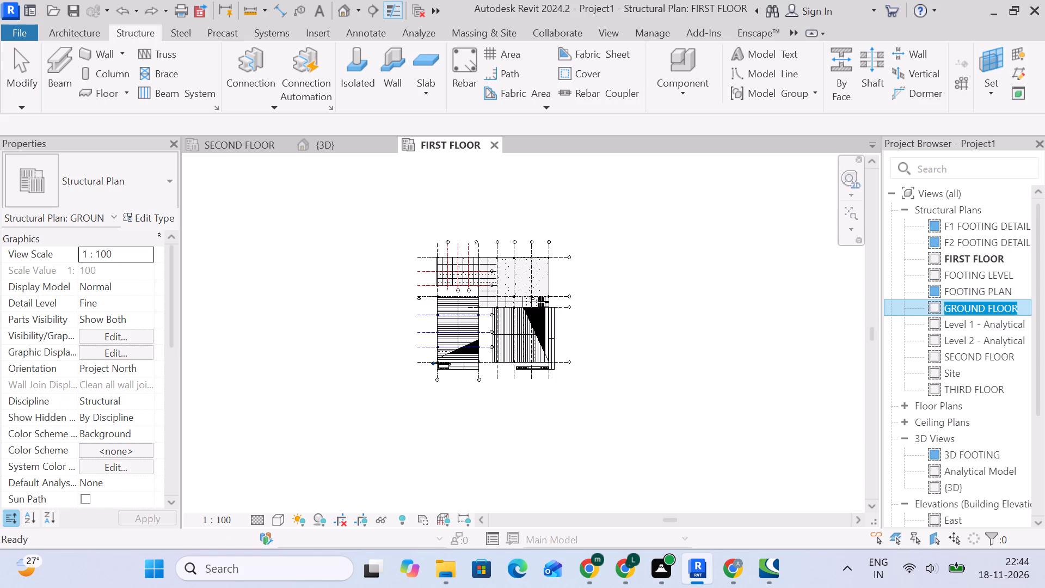
pyautogui.click(755, 354)
pyautogui.doubleClick(996, 305)
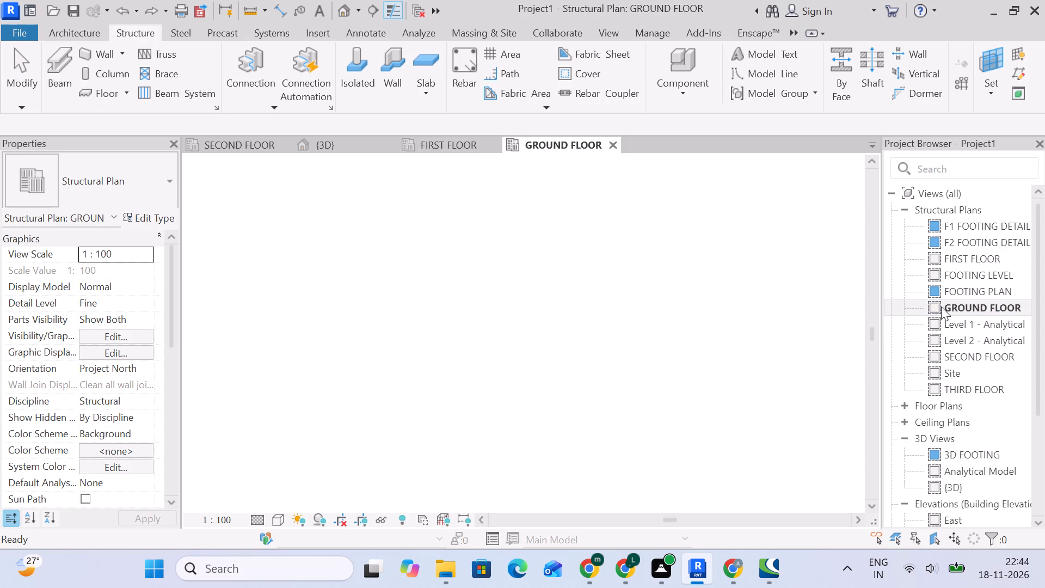
pyautogui.scroll(6, 563, 297)
pyautogui.moveTo(582, 296); pyautogui.dragTo(622, 289, button='middle')
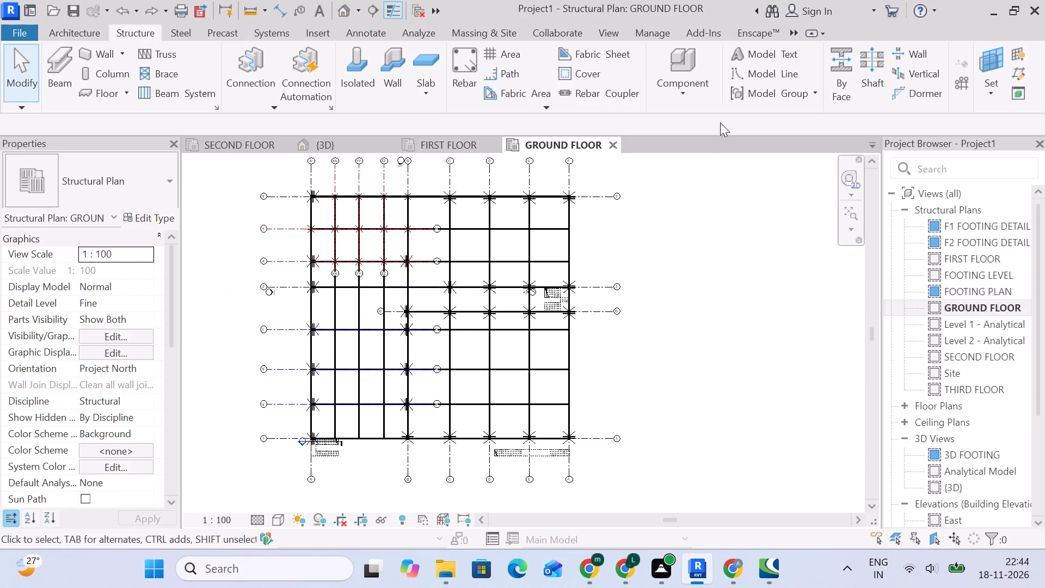
pyautogui.click(663, 30)
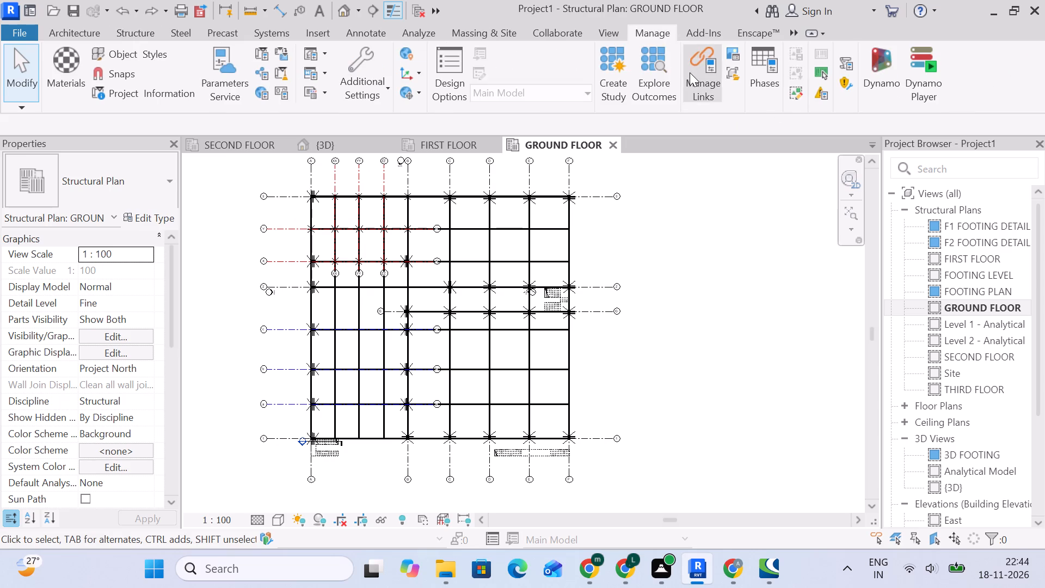
pyautogui.click(690, 72)
pyautogui.click(335, 131)
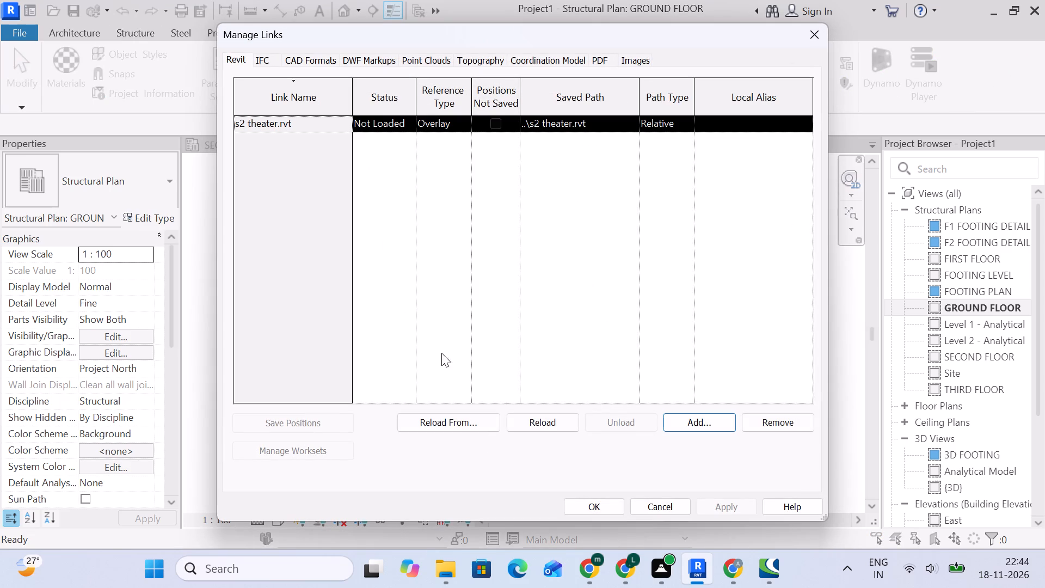
pyautogui.click(542, 424)
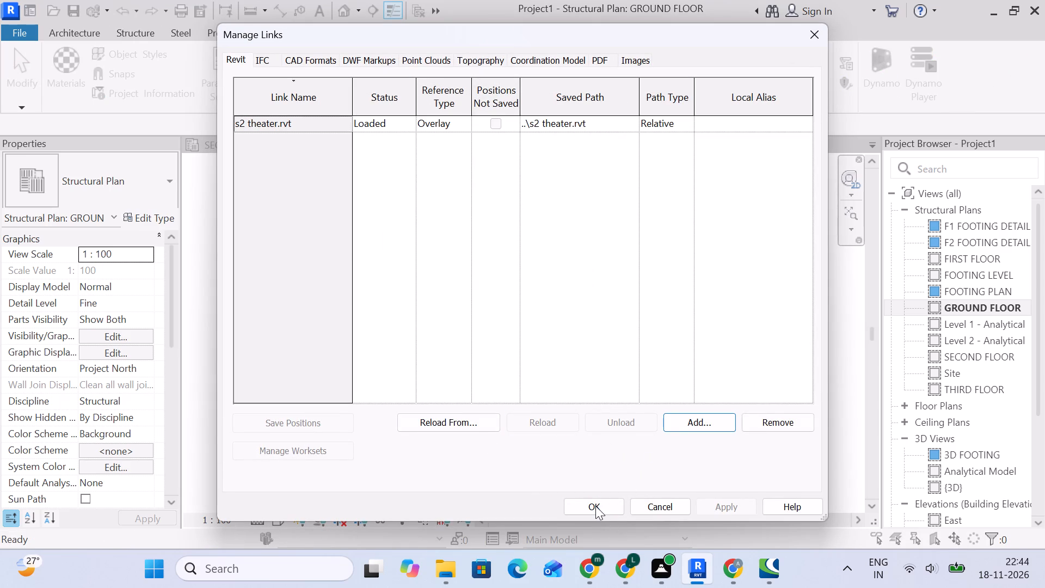
pyautogui.click(595, 506)
# Examine the linked theater model's walls and stairs around grids F and 1 on the ground floor plan.
pyautogui.scroll(-3, 533, 440)
pyautogui.moveTo(602, 462); pyautogui.dragTo(624, 411, button='middle')
pyautogui.scroll(3, 592, 438)
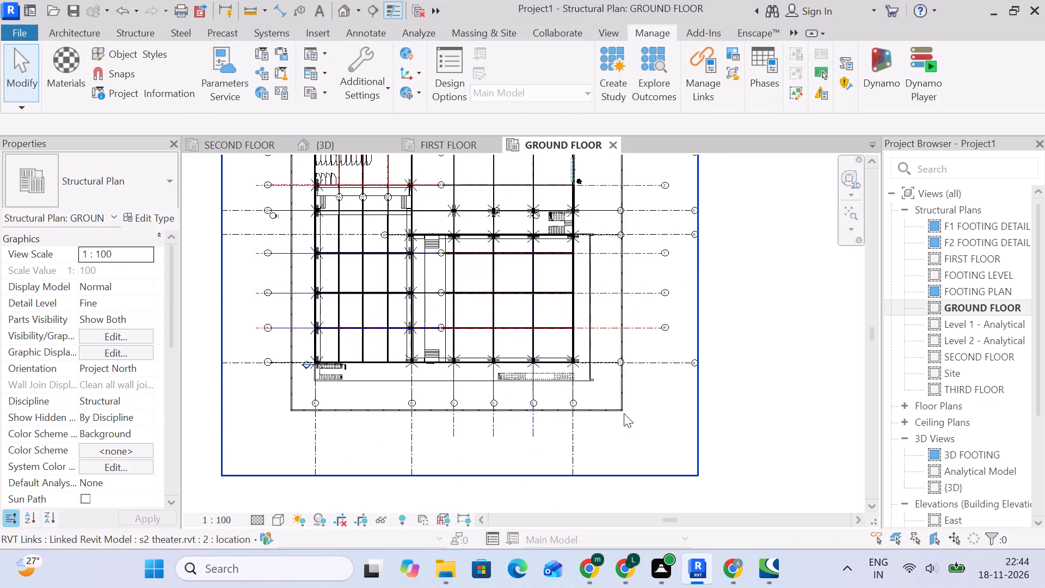
pyautogui.scroll(4, 624, 413)
pyautogui.scroll(10, 624, 366)
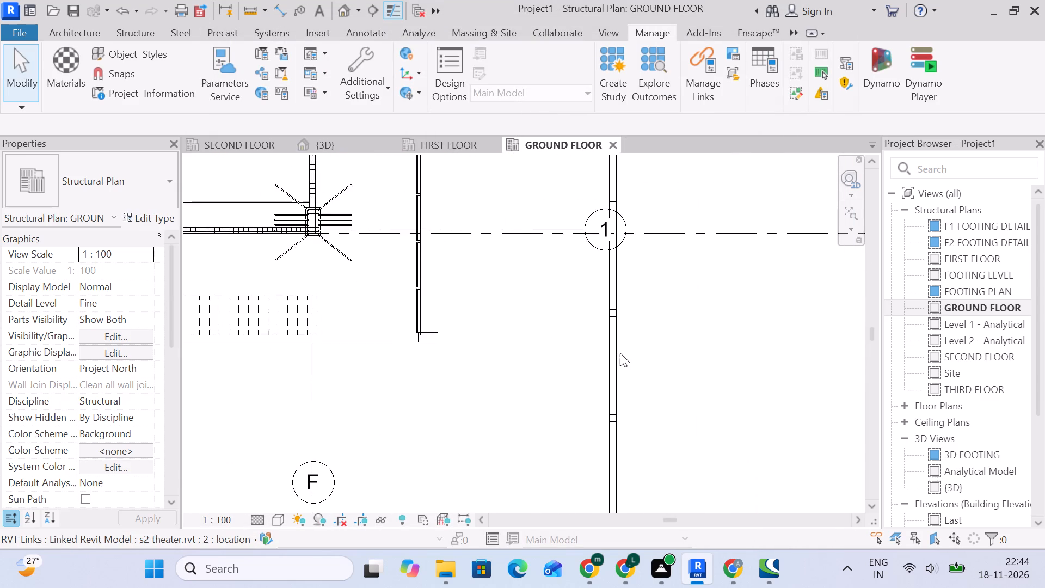
pyautogui.scroll(-9, 614, 355)
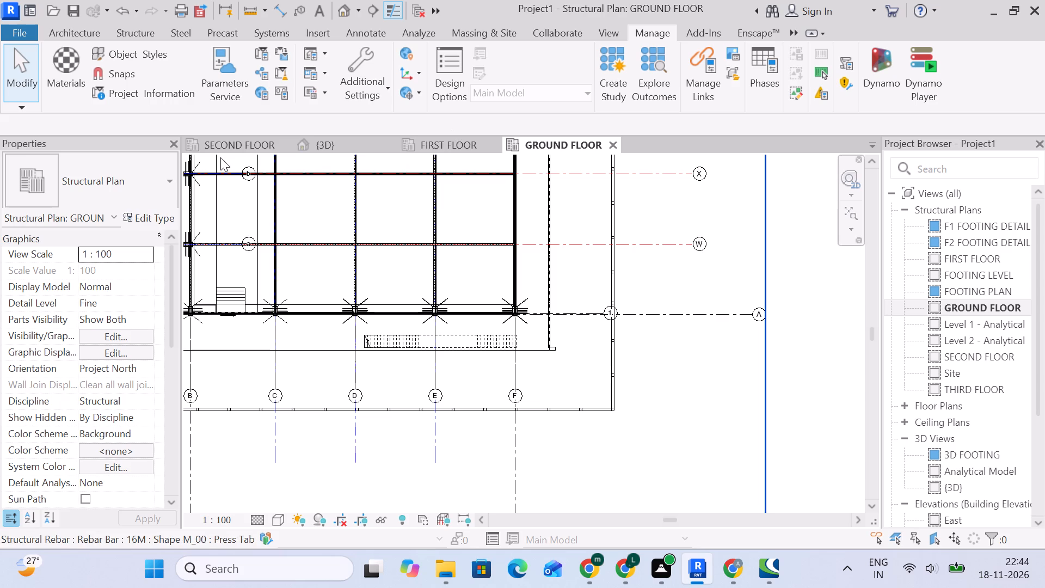
# On the first floor plan, inspect the row of small square outlines from the linked theater model outside the structural frame.
pyautogui.click(438, 147)
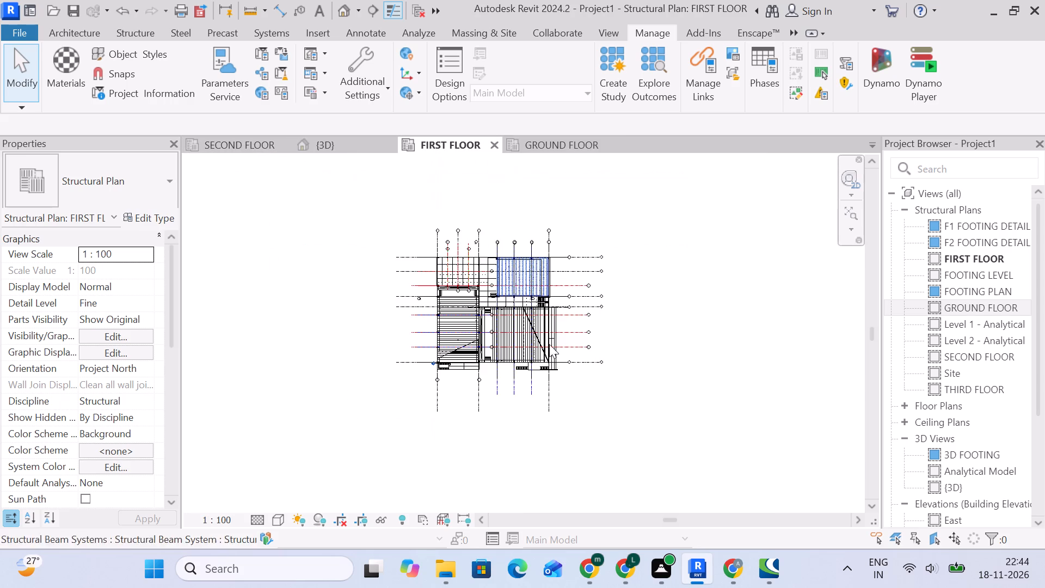
pyautogui.scroll(5, 595, 389)
pyautogui.scroll(10, 551, 403)
pyautogui.scroll(5, 558, 312)
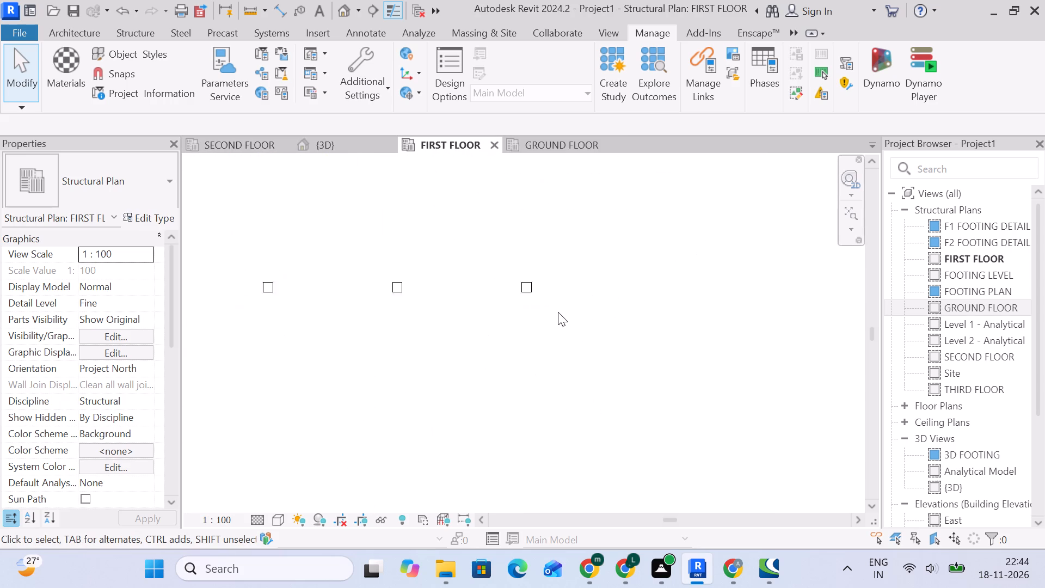
pyautogui.scroll(2, 558, 312)
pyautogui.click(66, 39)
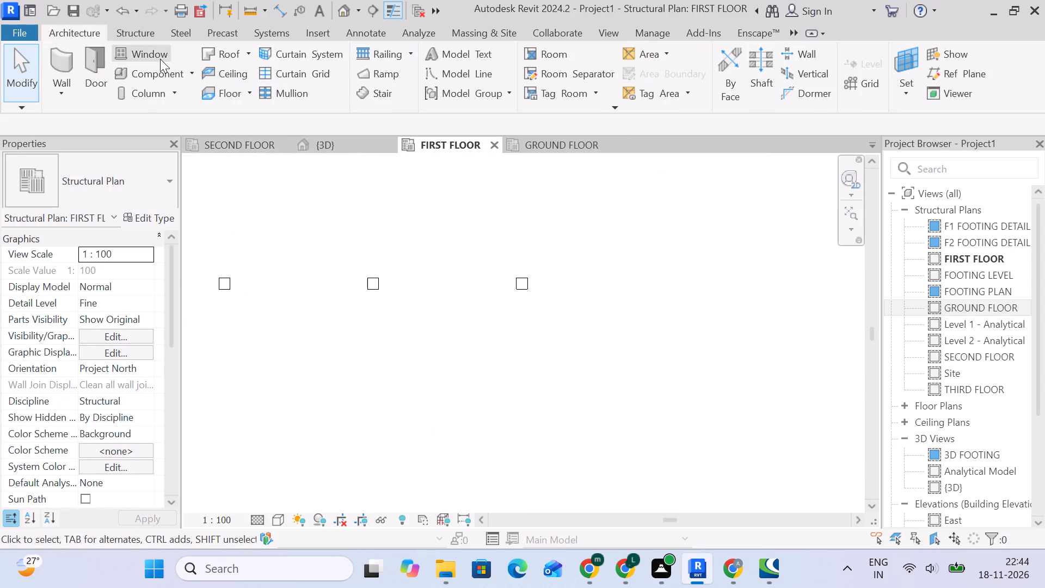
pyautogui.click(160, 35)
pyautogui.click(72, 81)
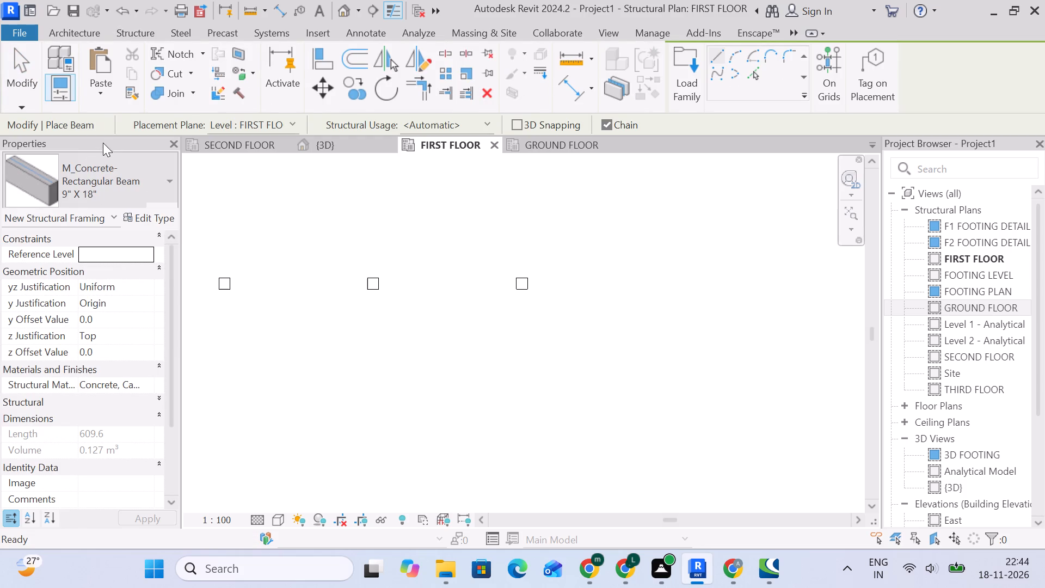
# Measure the width and depth of one small square outline in the linked model using aligned dimensions, without placing them.
pyautogui.click(587, 91)
pyautogui.click(575, 91)
pyautogui.scroll(10, 504, 281)
pyautogui.moveTo(533, 299); pyautogui.dragTo(539, 306)
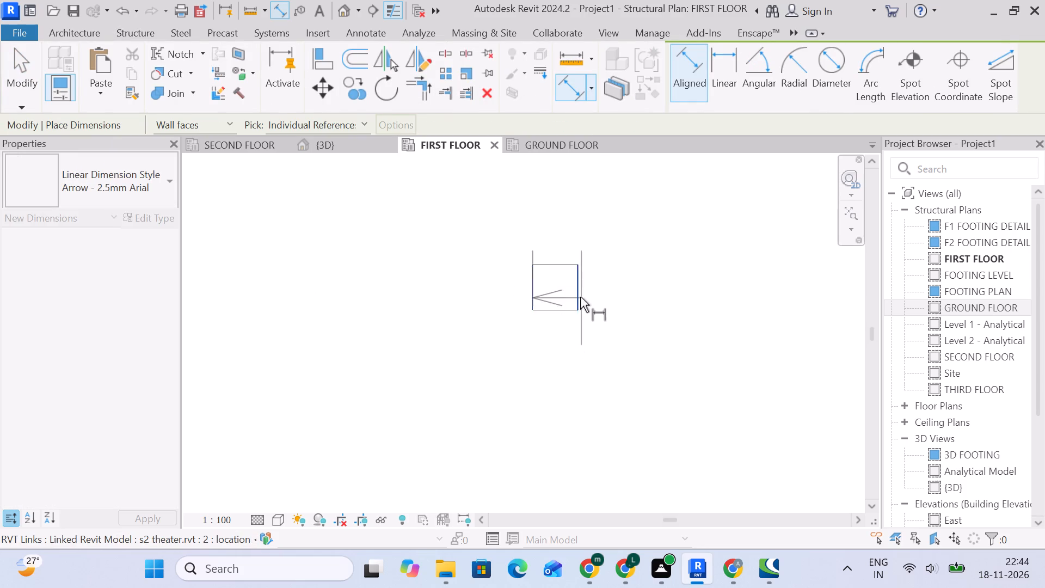
pyautogui.click(579, 295)
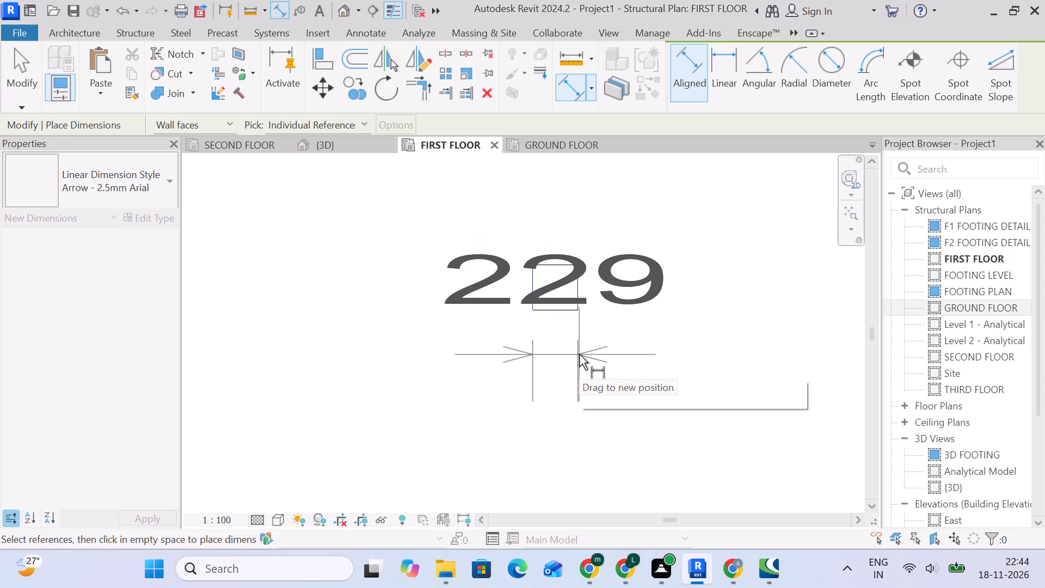
pyautogui.press('Escape')
pyautogui.click(563, 314)
pyautogui.click(552, 266)
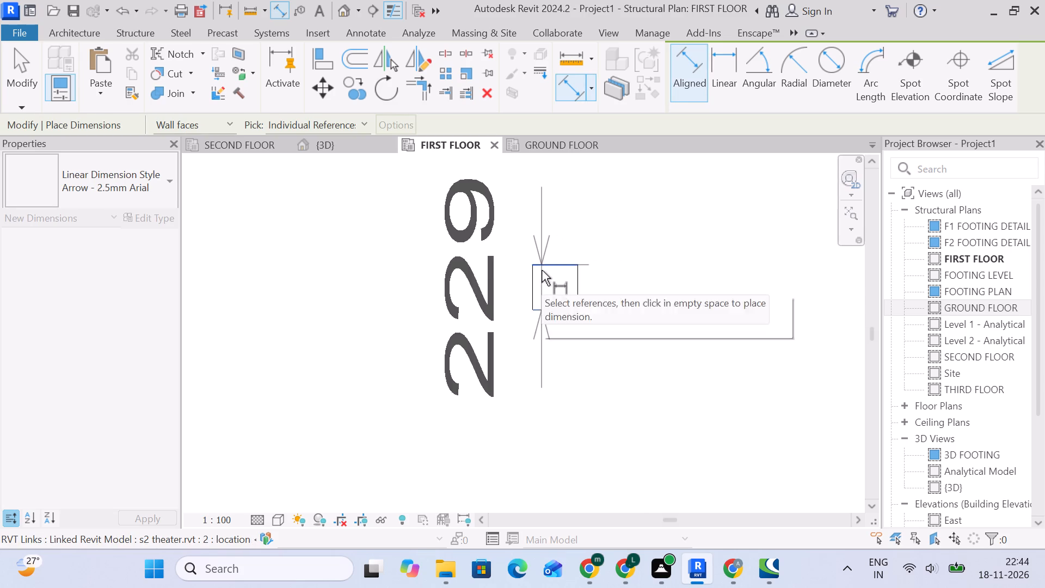
pyautogui.press('Escape')
# Duplicate the 9" X 18" M_Concrete-Rectangular Beam type and name the new type 9" x 9".
pyautogui.click(58, 36)
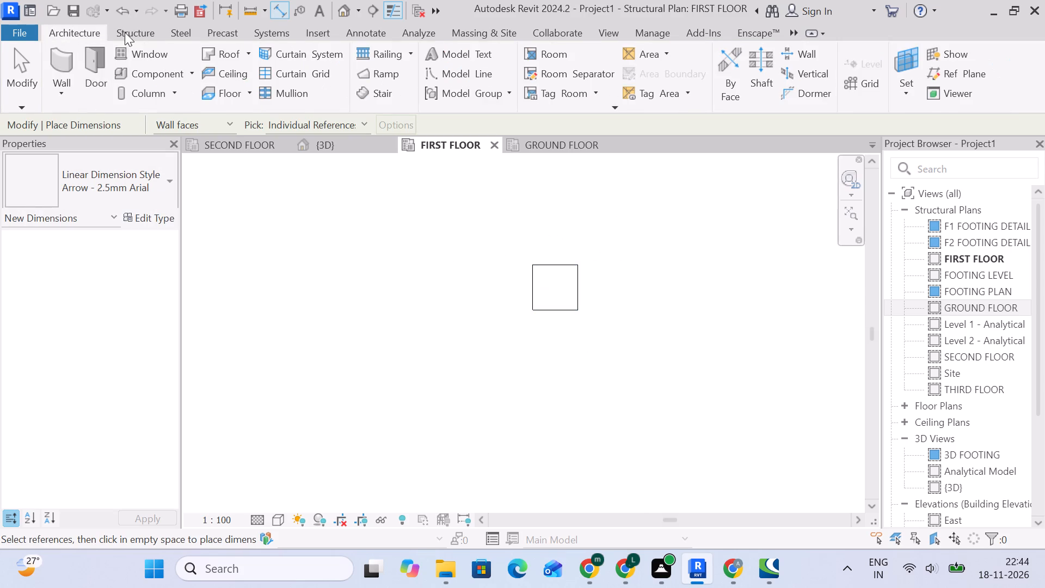
pyautogui.click(125, 30)
pyautogui.click(50, 71)
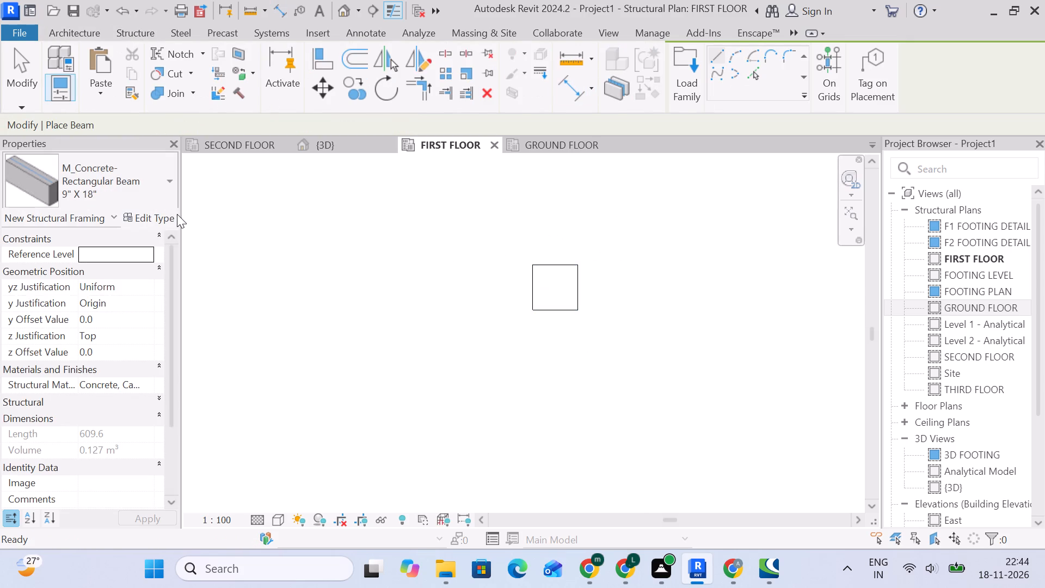
pyautogui.click(170, 214)
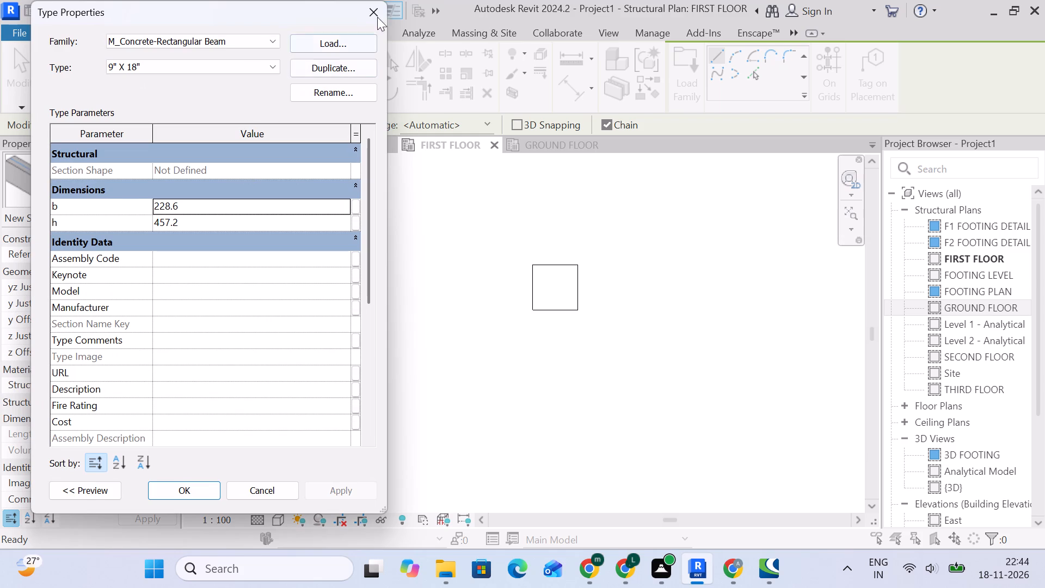
pyautogui.click(385, 13)
pyautogui.moveTo(162, 217); pyautogui.dragTo(170, 216)
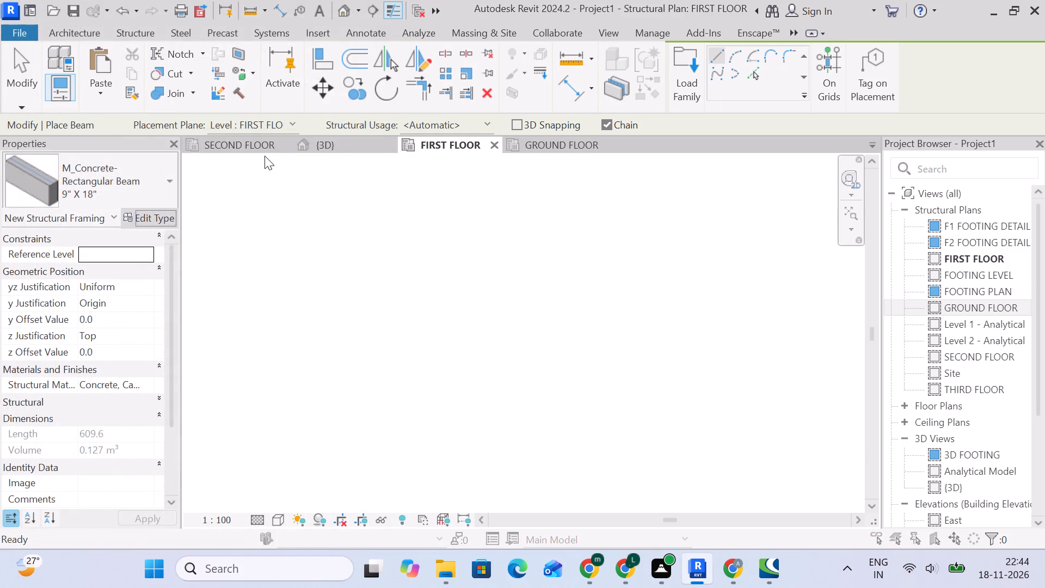
pyautogui.click(328, 65)
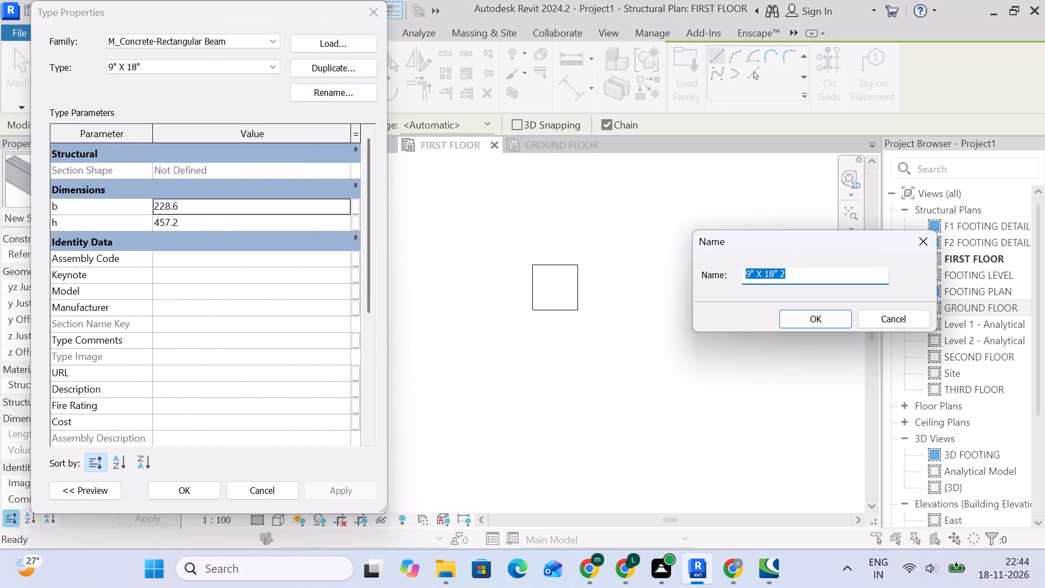
pyautogui.press('9')
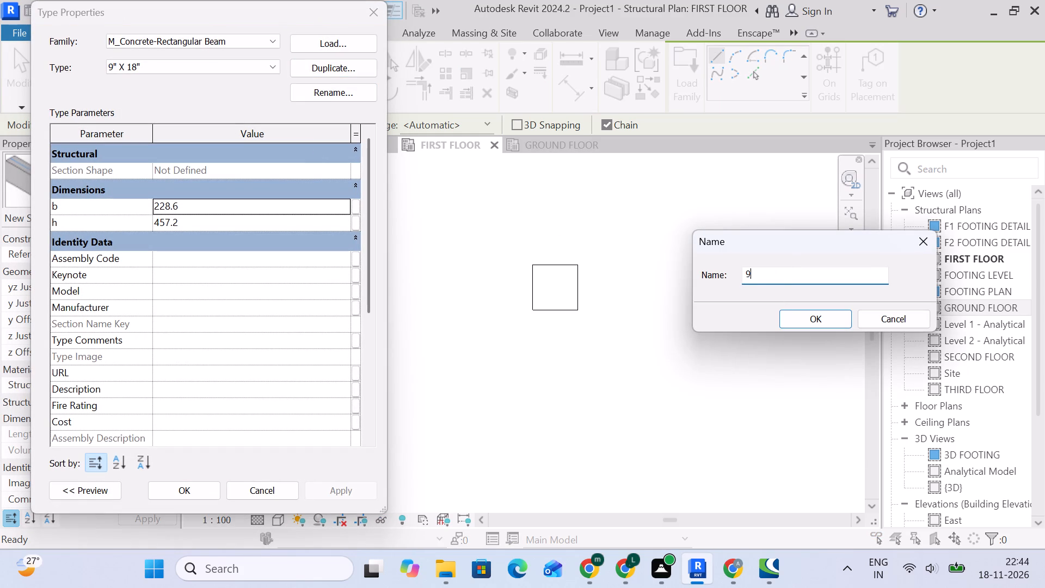
pyautogui.hotkey('shift', '"')
pyautogui.press('Return')
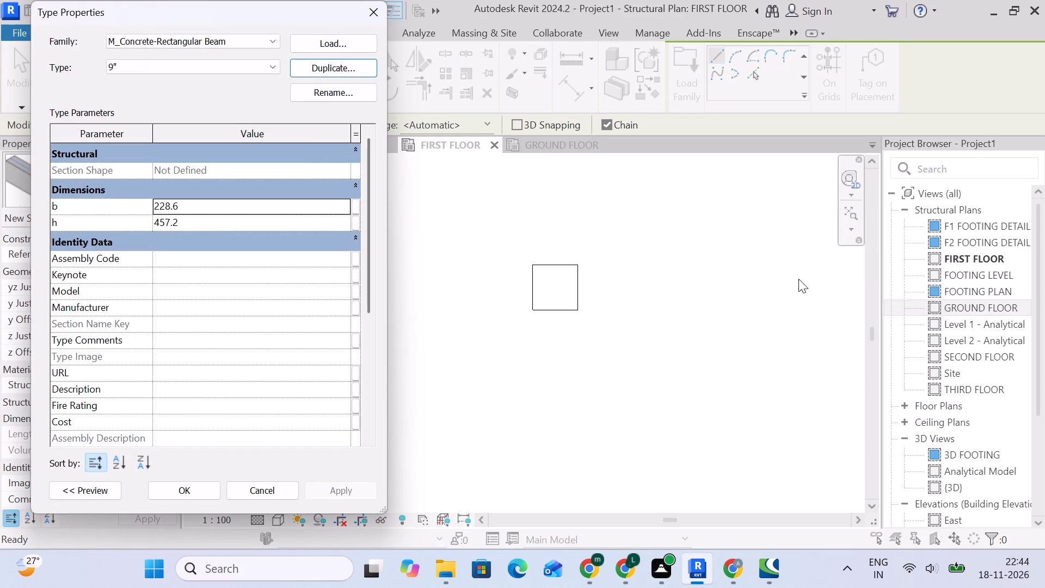
pyautogui.click(339, 95)
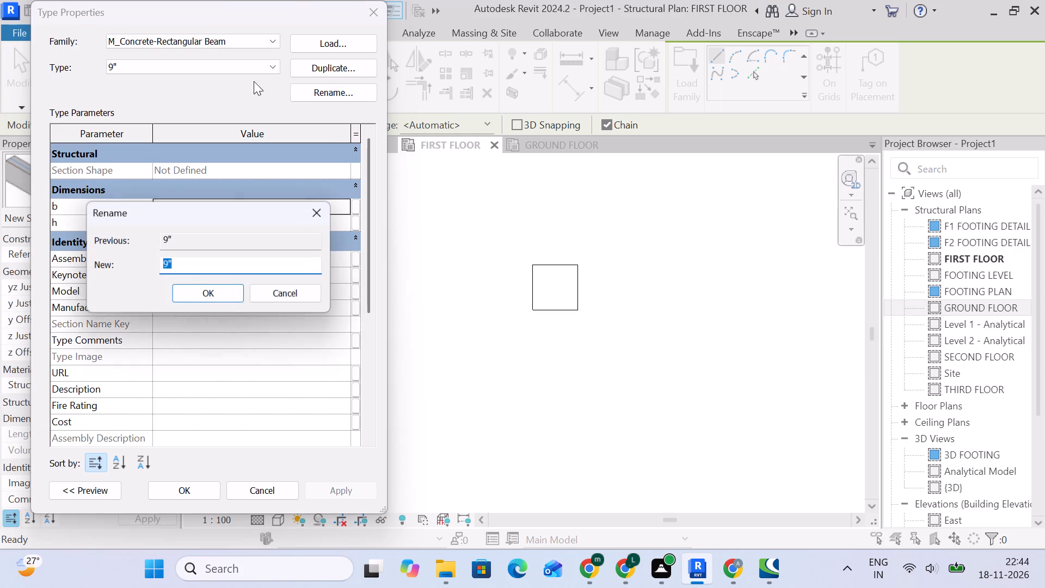
pyautogui.click(204, 260)
pyautogui.press('space')
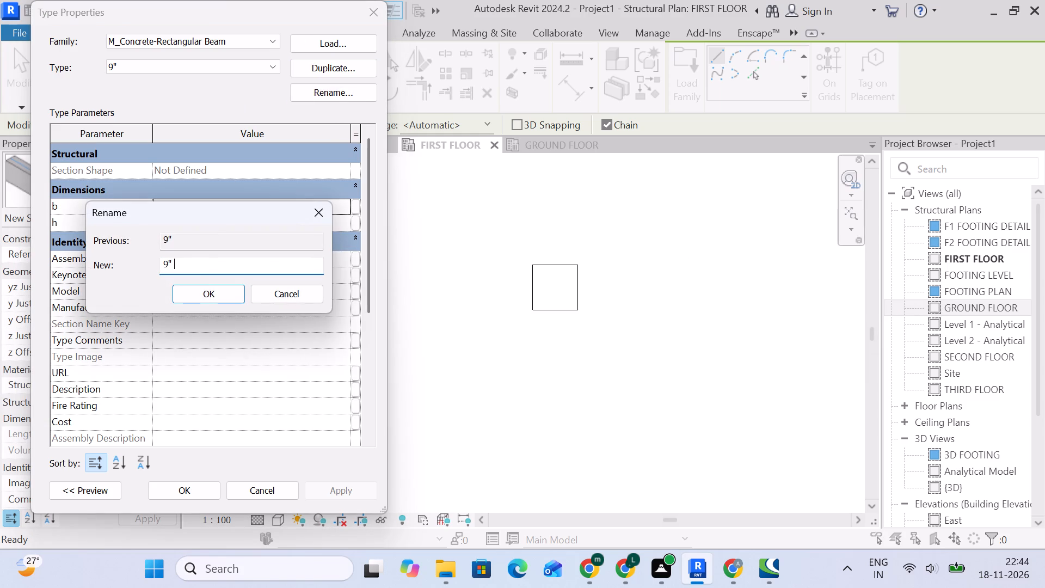
pyautogui.write('x')
pyautogui.press('space')
pyautogui.write('9"')
pyautogui.press('Return')
# Set the 9" x 9" beam type's height h to 9" and apply it.
pyautogui.moveTo(189, 476); pyautogui.dragTo(188, 484)
pyautogui.click(186, 219)
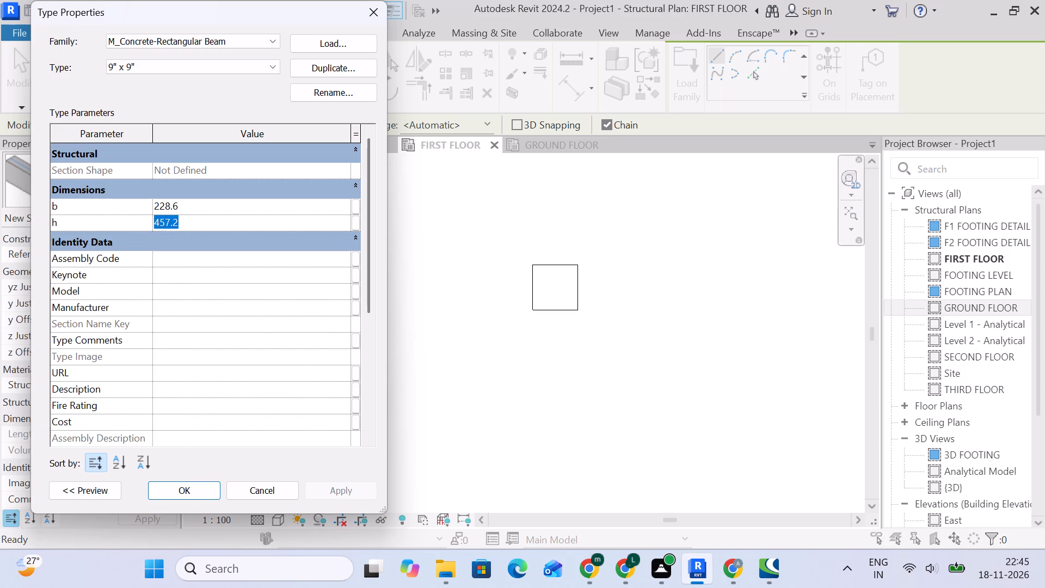
pyautogui.write('9"')
pyautogui.press('Return')
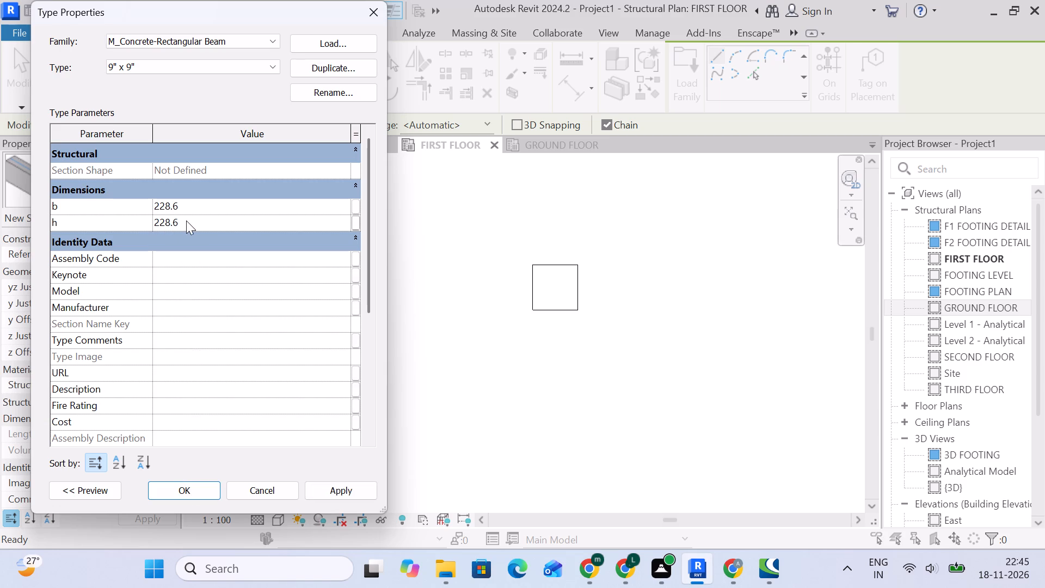
pyautogui.click(327, 498)
pyautogui.click(173, 492)
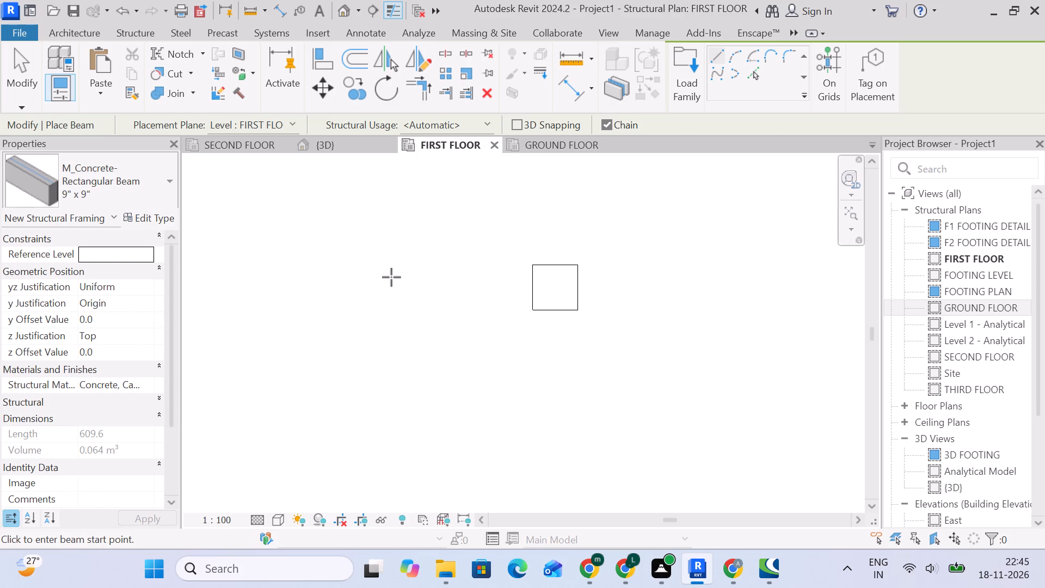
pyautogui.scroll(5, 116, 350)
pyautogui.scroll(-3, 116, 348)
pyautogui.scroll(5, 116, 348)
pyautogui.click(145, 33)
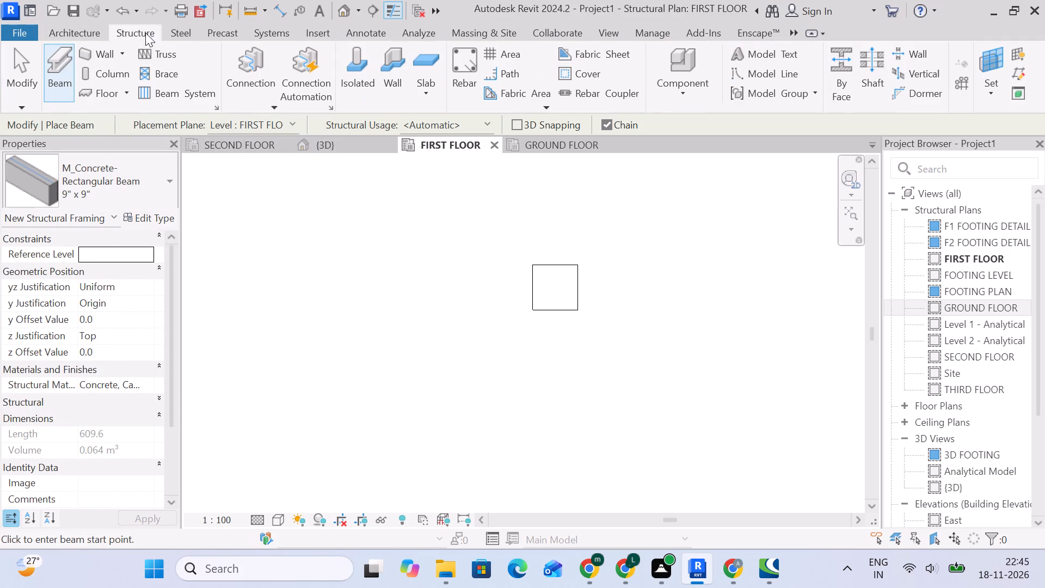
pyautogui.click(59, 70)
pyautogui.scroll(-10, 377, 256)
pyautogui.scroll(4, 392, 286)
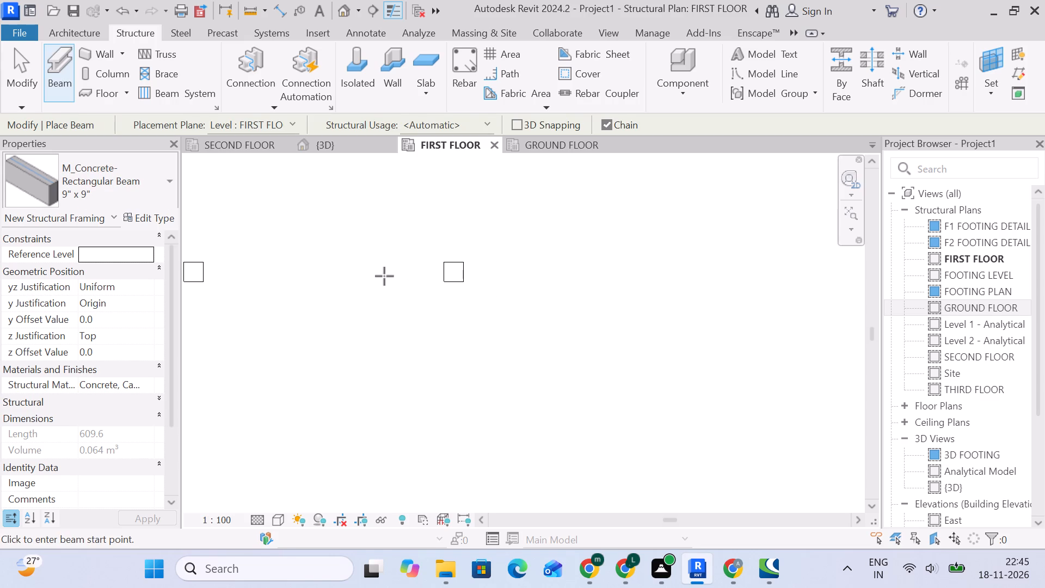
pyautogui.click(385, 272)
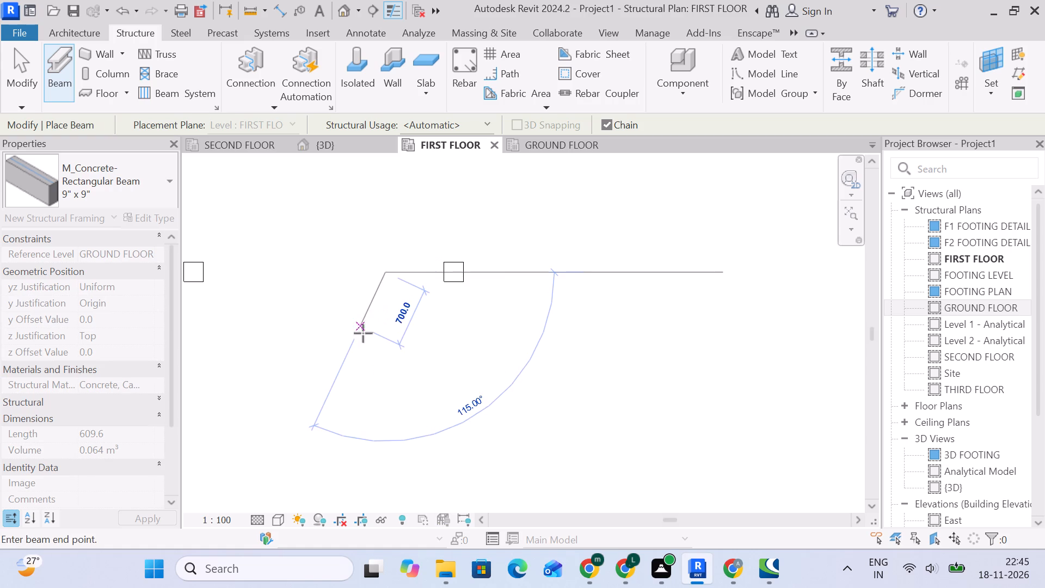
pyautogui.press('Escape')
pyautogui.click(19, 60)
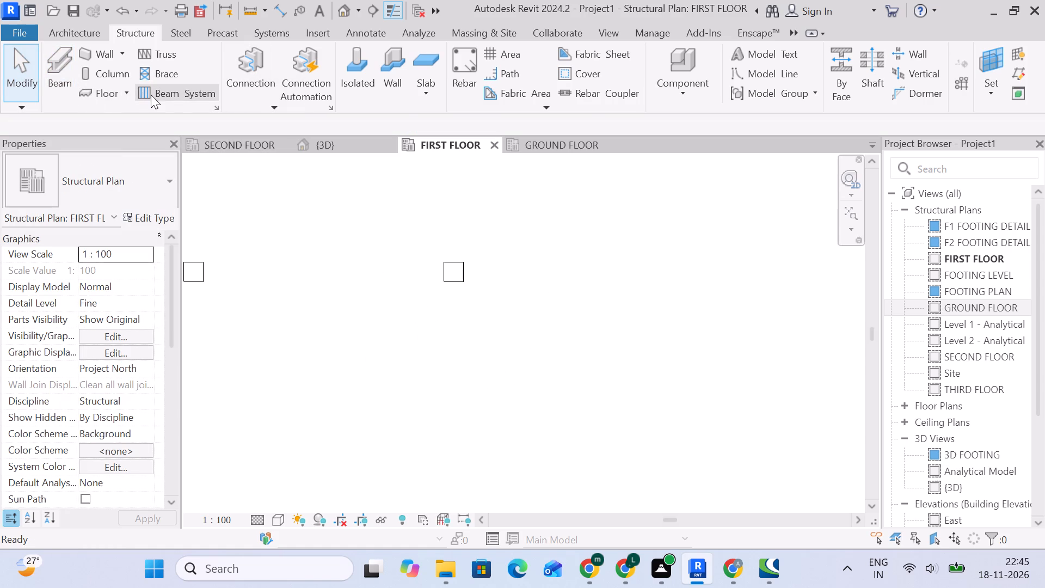
# Duplicate the 9" X18" M_Concrete-Rectangular-Column structural column type and name the new type 9" x 9".
pyautogui.click(118, 76)
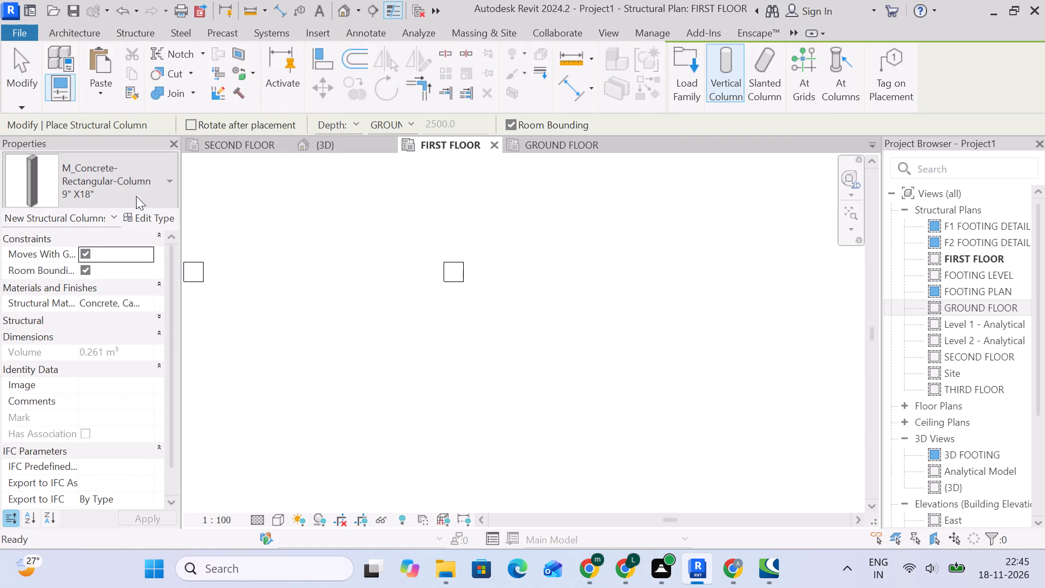
pyautogui.click(150, 192)
pyautogui.scroll(3, 104, 320)
pyautogui.click(140, 156)
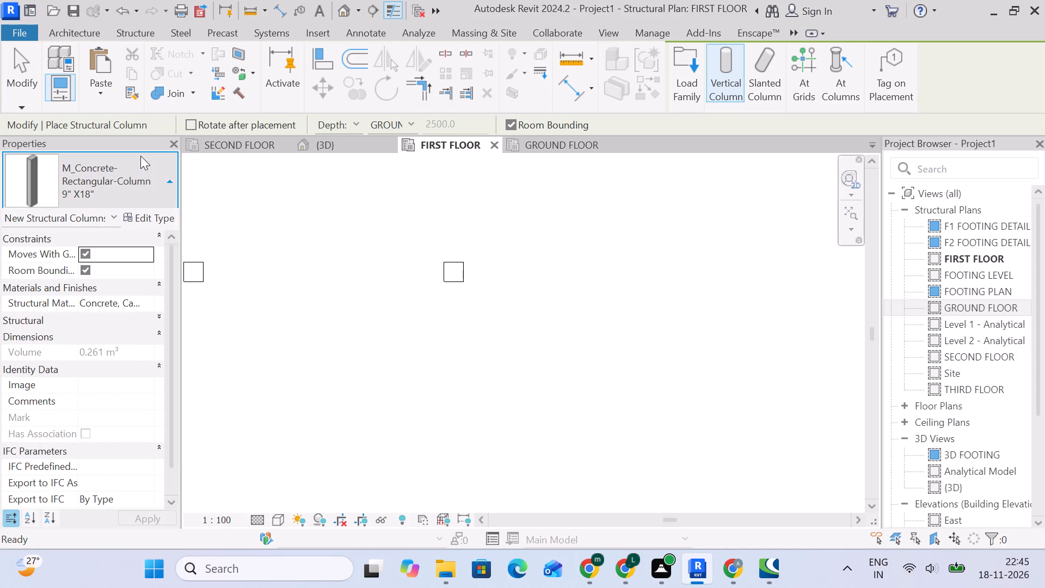
pyautogui.click(153, 224)
pyautogui.click(338, 73)
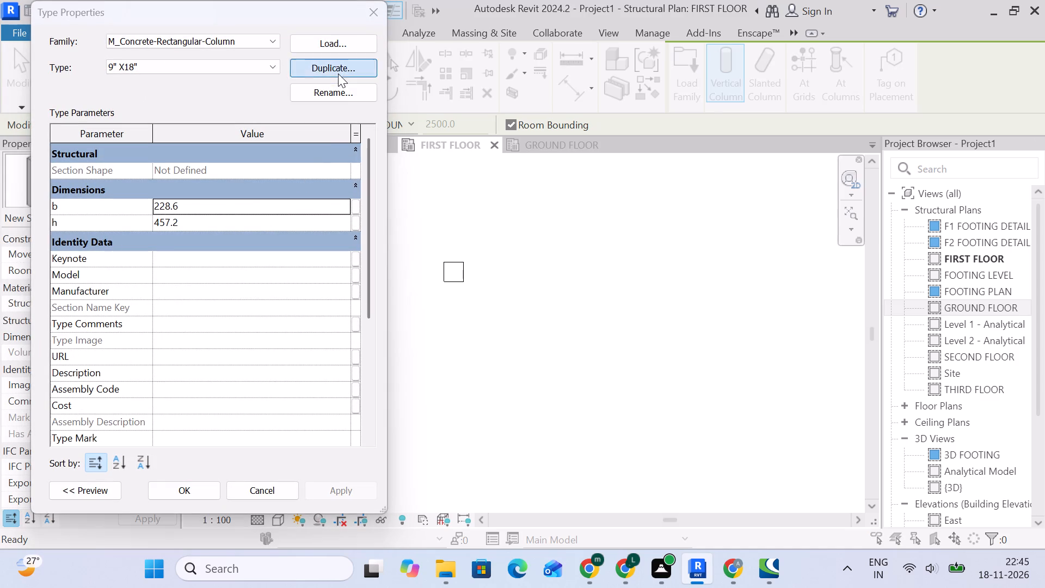
pyautogui.click(803, 272)
pyautogui.moveTo(803, 272); pyautogui.dragTo(725, 277)
pyautogui.press('9')
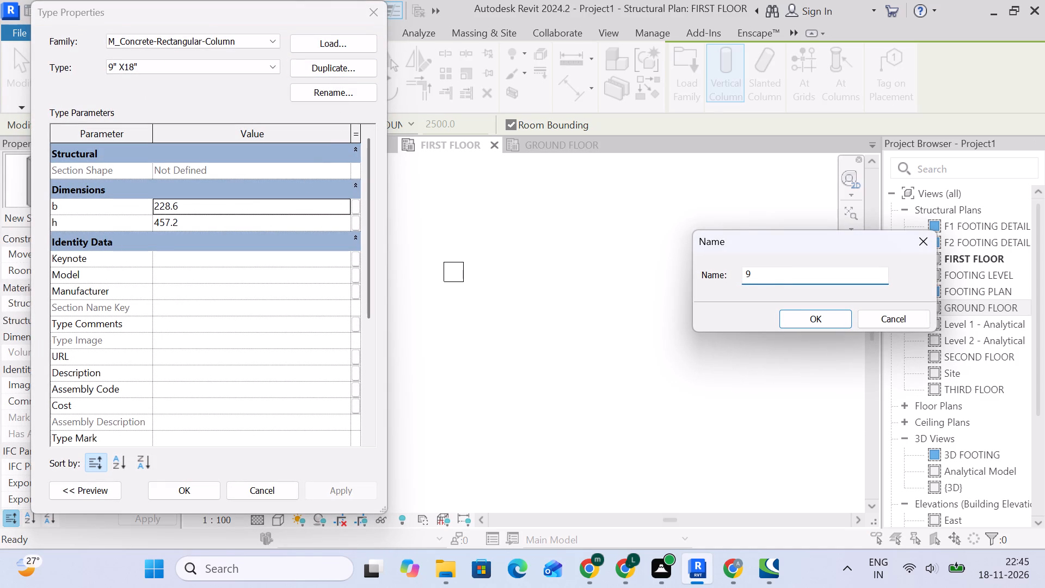
pyautogui.hotkey('shift', '"')
pyautogui.press('space')
pyautogui.write('x 9')
pyautogui.hotkey('shift', '"')
pyautogui.press('Return')
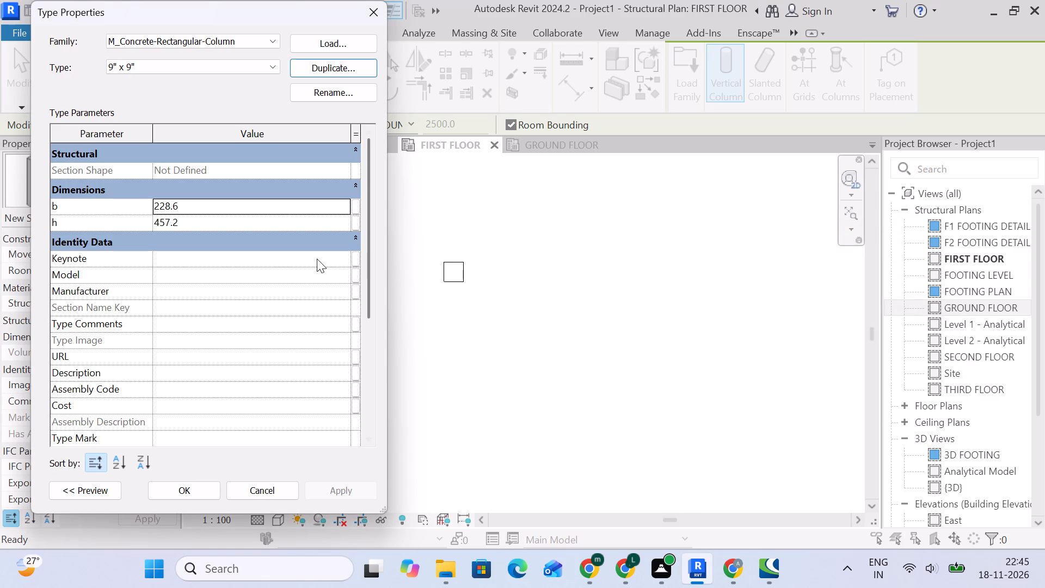
# Set the 9" x 9" column type's depth h to 9" and apply it.
pyautogui.click(212, 221)
pyautogui.press('9')
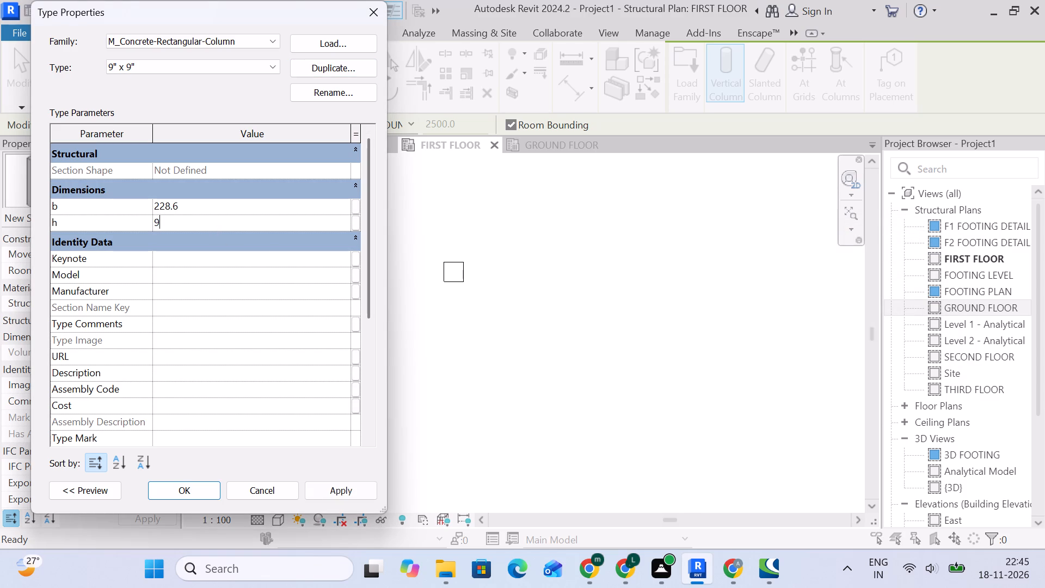
pyautogui.hotkey('shift', '"')
pyautogui.press('Return')
pyautogui.click(370, 489)
pyautogui.click(196, 486)
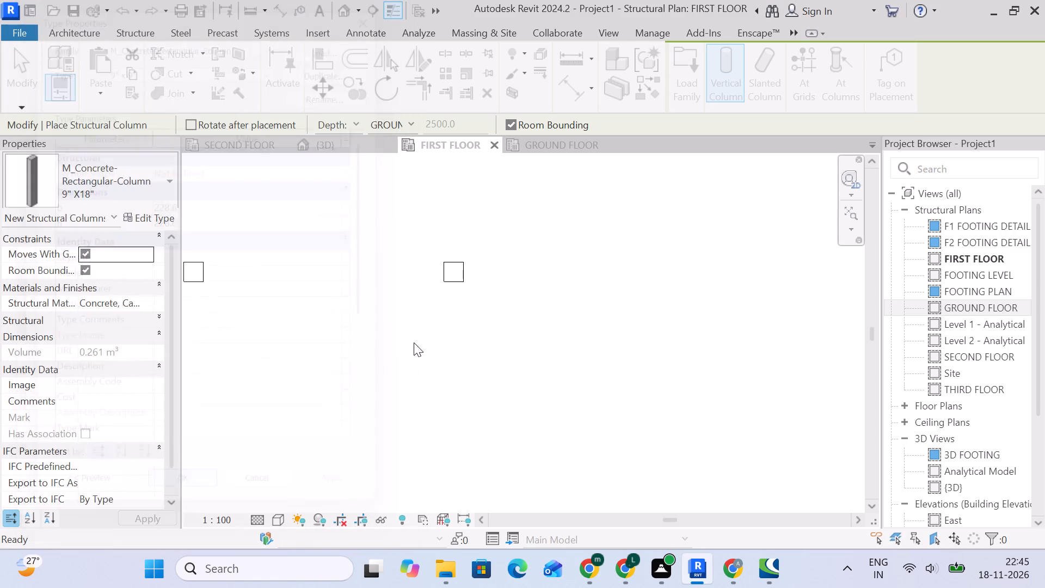
# Place a vertical 9" x 9" structural column beside the small square column outline from the linked theater model.
pyautogui.scroll(4, 446, 266)
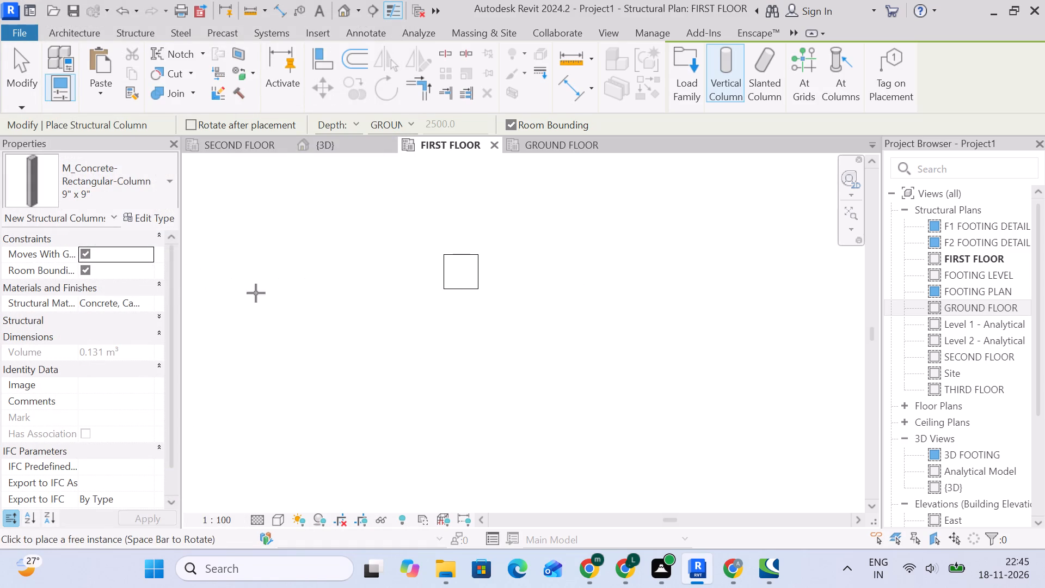
pyautogui.scroll(9, 65, 319)
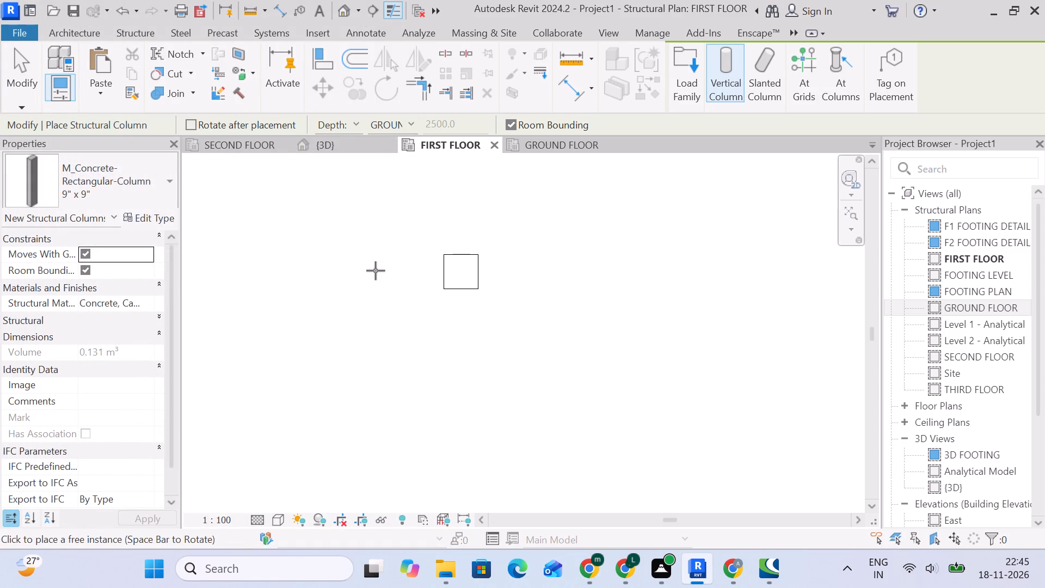
pyautogui.click(376, 271)
pyautogui.scroll(-1, 280, 339)
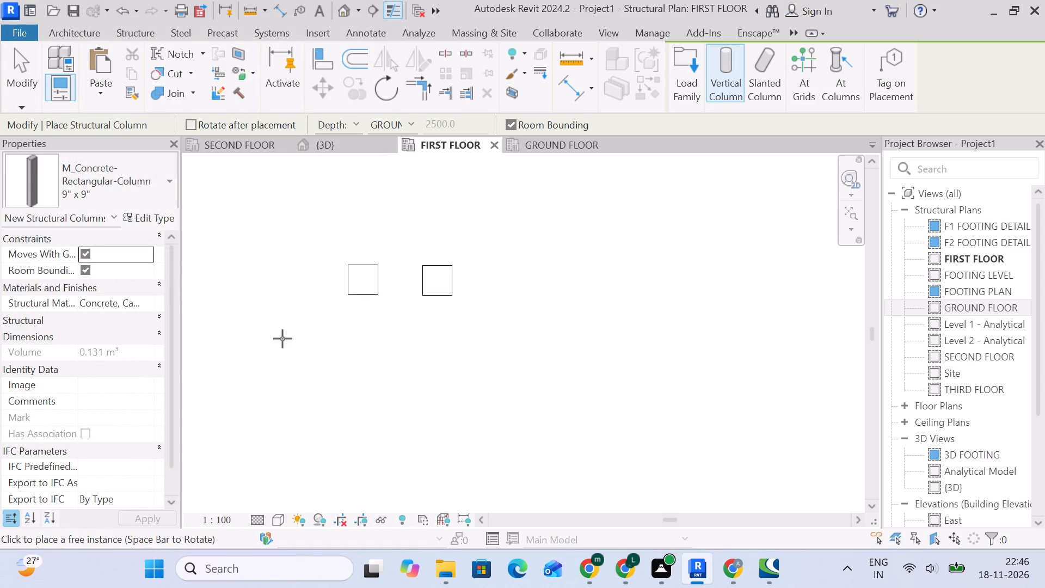
pyautogui.scroll(-1, 282, 339)
pyautogui.click(12, 75)
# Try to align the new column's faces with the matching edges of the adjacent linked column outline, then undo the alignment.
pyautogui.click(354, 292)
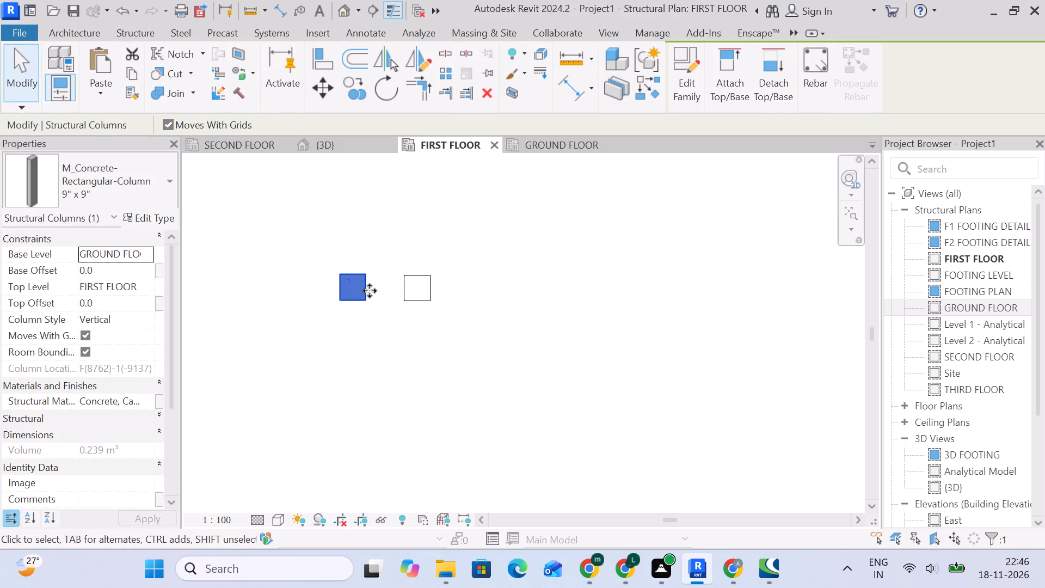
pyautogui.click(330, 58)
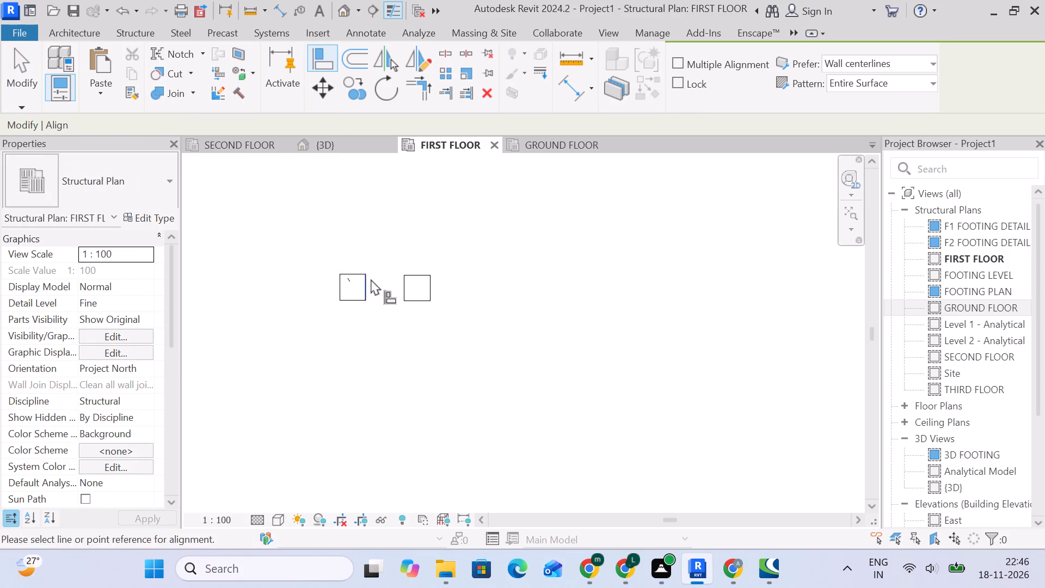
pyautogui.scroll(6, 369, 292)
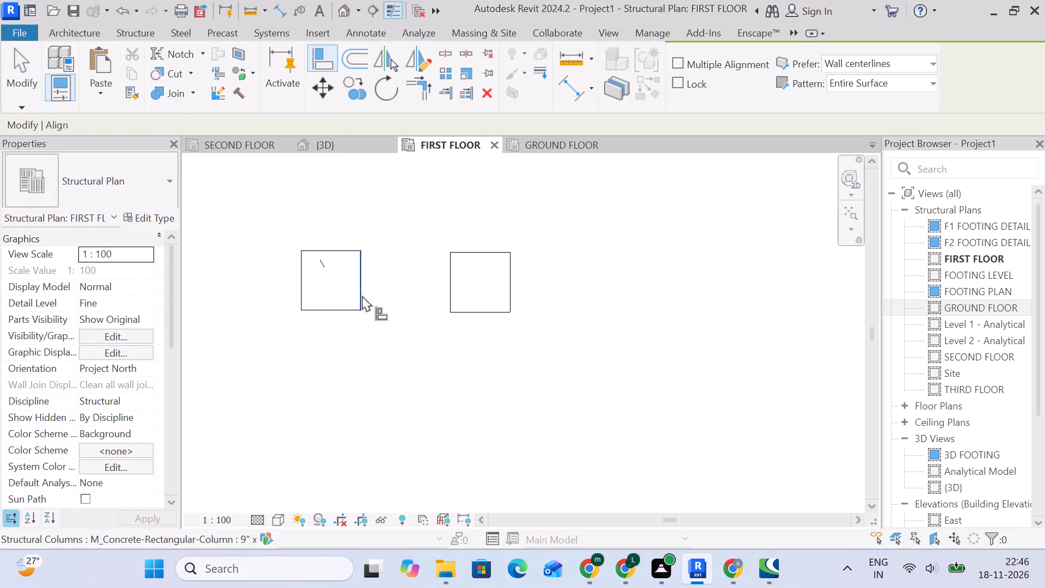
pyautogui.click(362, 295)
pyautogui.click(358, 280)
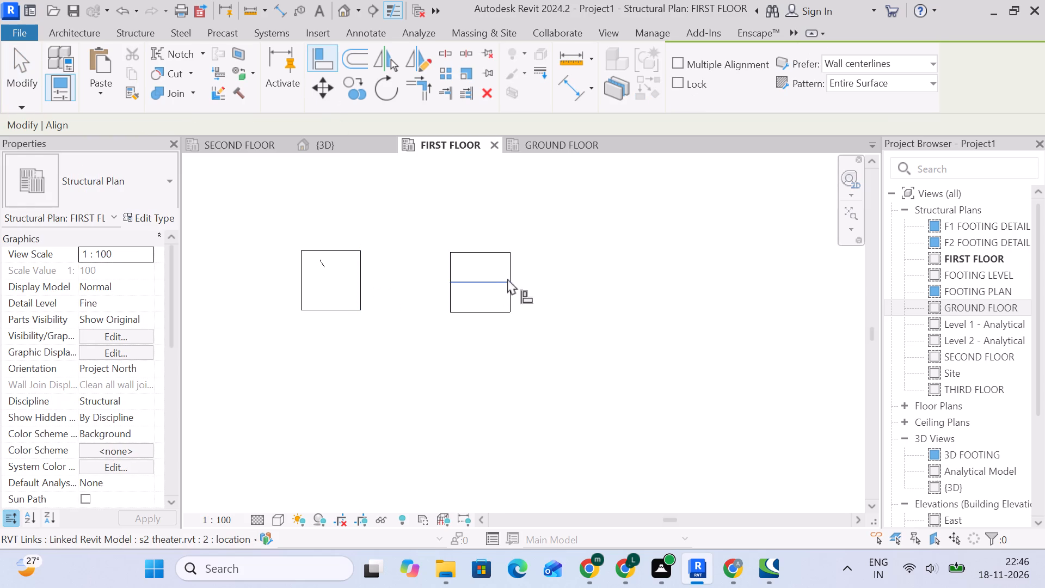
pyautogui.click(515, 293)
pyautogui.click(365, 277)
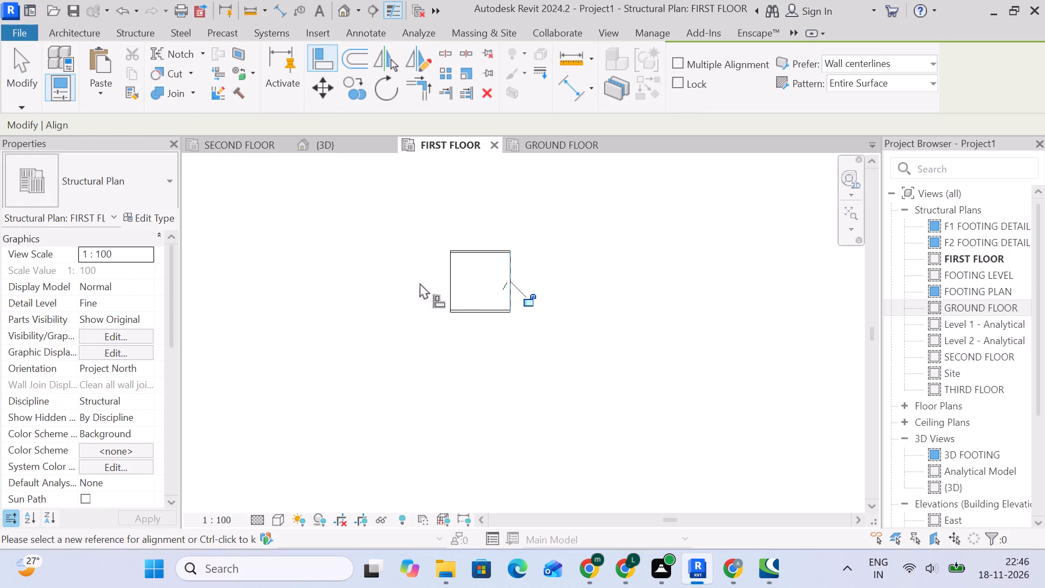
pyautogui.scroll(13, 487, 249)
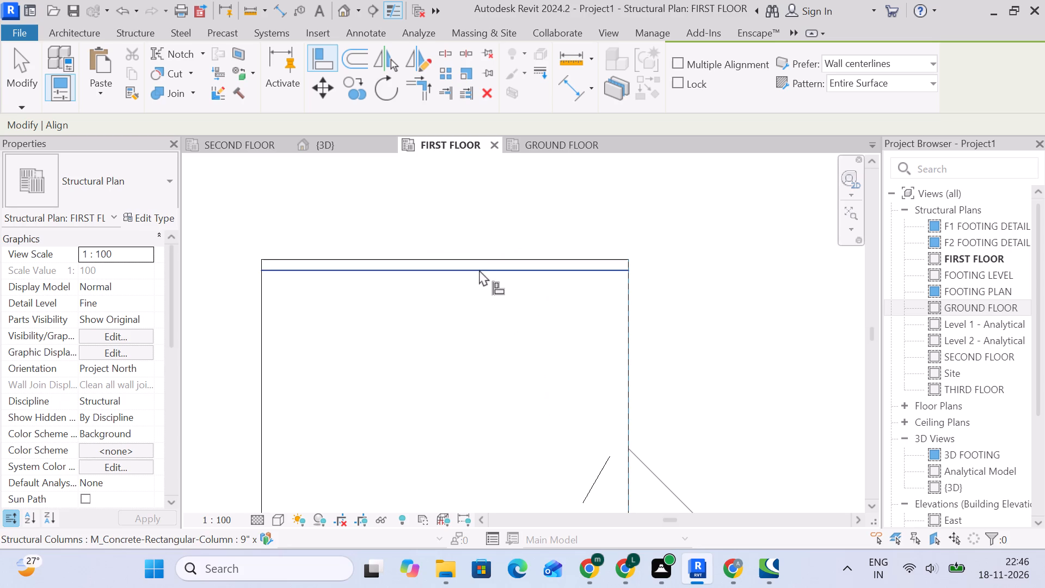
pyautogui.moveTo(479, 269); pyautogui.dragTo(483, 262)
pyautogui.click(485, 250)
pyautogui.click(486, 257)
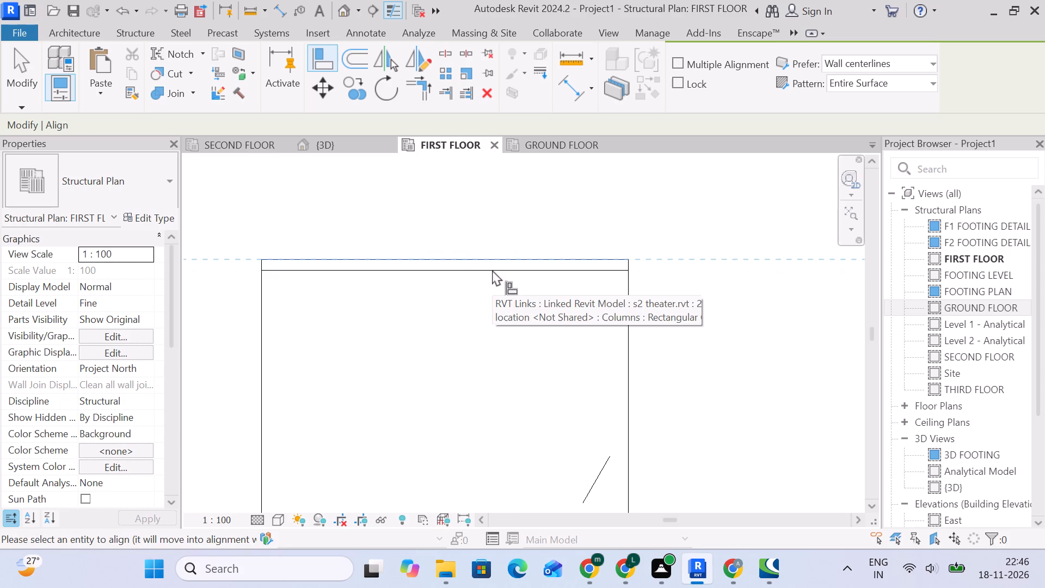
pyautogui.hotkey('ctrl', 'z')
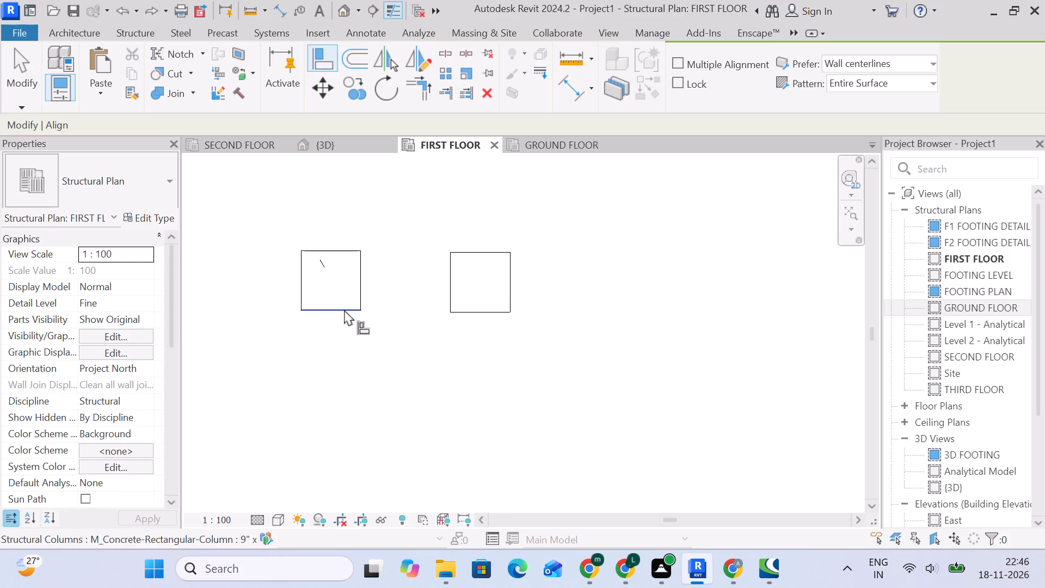
# Align the new column's lower and right faces in plan with the matching edges of the linked column outline.
pyautogui.click(470, 316)
pyautogui.click(337, 314)
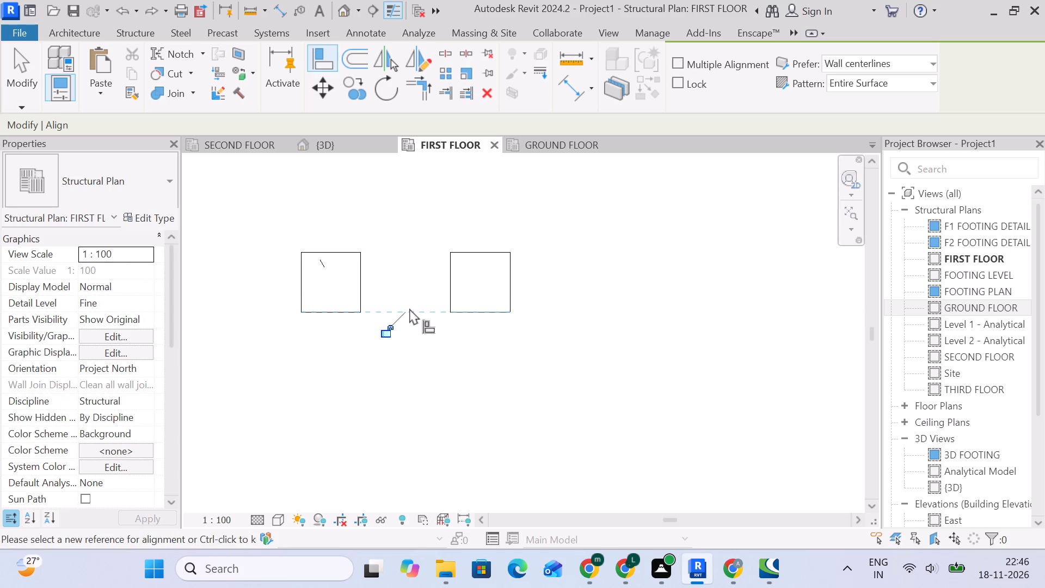
pyautogui.click(511, 296)
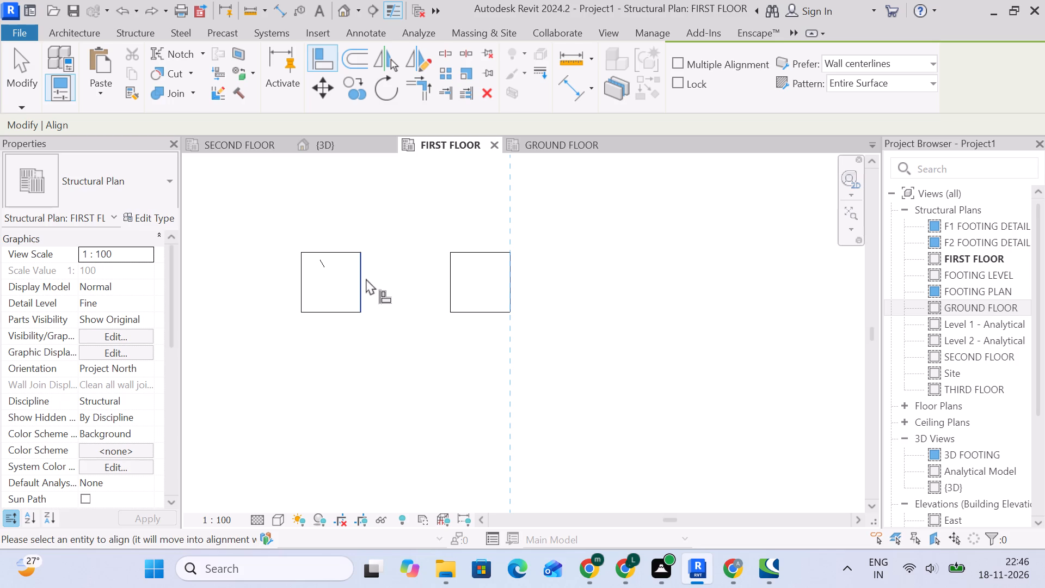
pyautogui.click(366, 278)
pyautogui.click(13, 65)
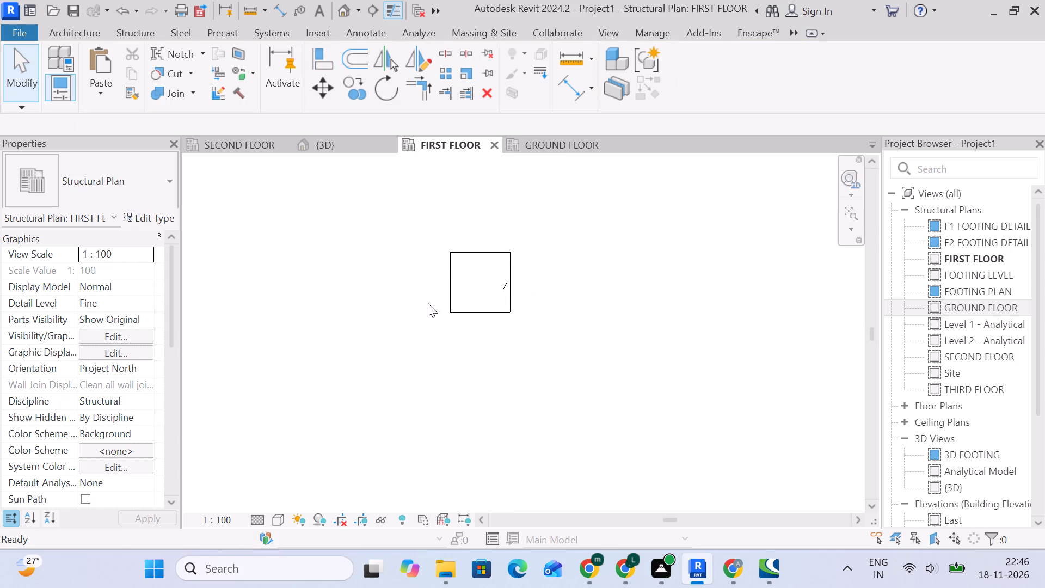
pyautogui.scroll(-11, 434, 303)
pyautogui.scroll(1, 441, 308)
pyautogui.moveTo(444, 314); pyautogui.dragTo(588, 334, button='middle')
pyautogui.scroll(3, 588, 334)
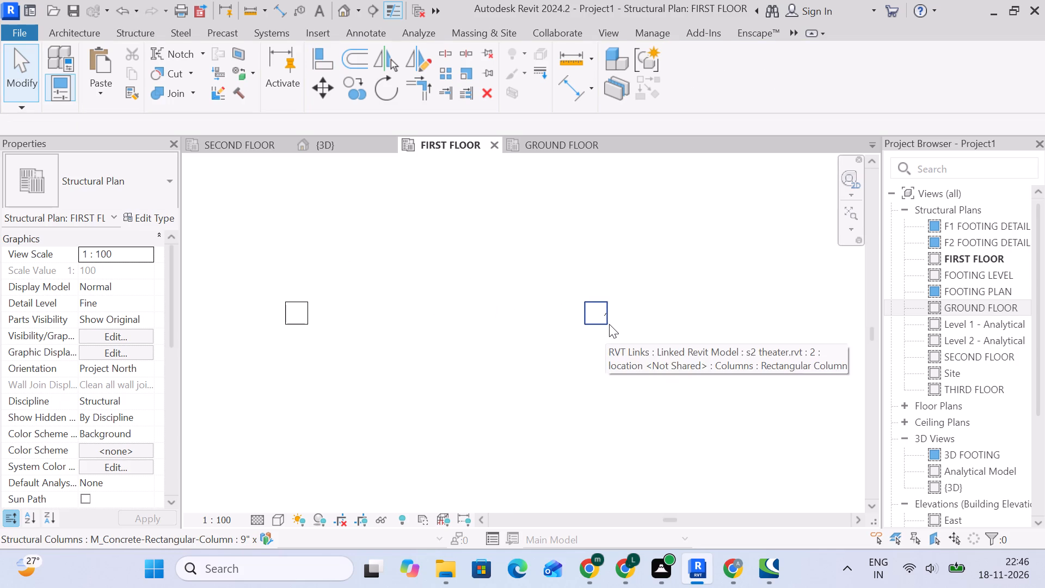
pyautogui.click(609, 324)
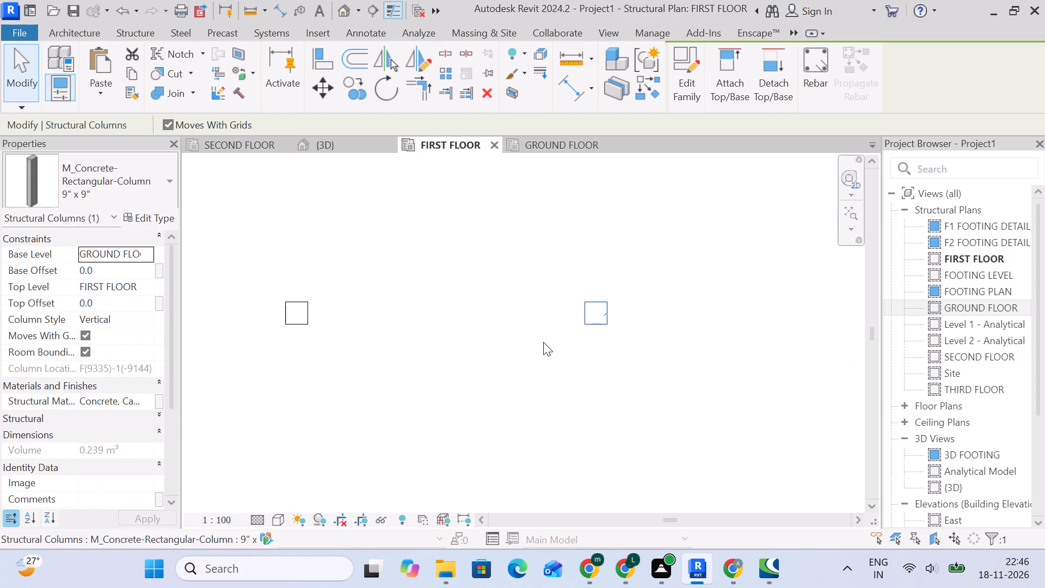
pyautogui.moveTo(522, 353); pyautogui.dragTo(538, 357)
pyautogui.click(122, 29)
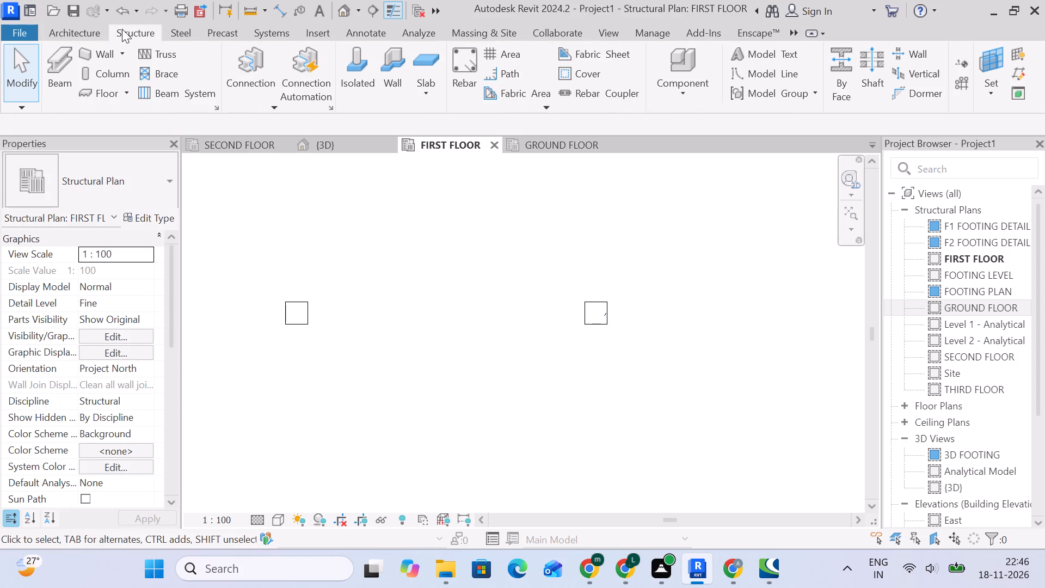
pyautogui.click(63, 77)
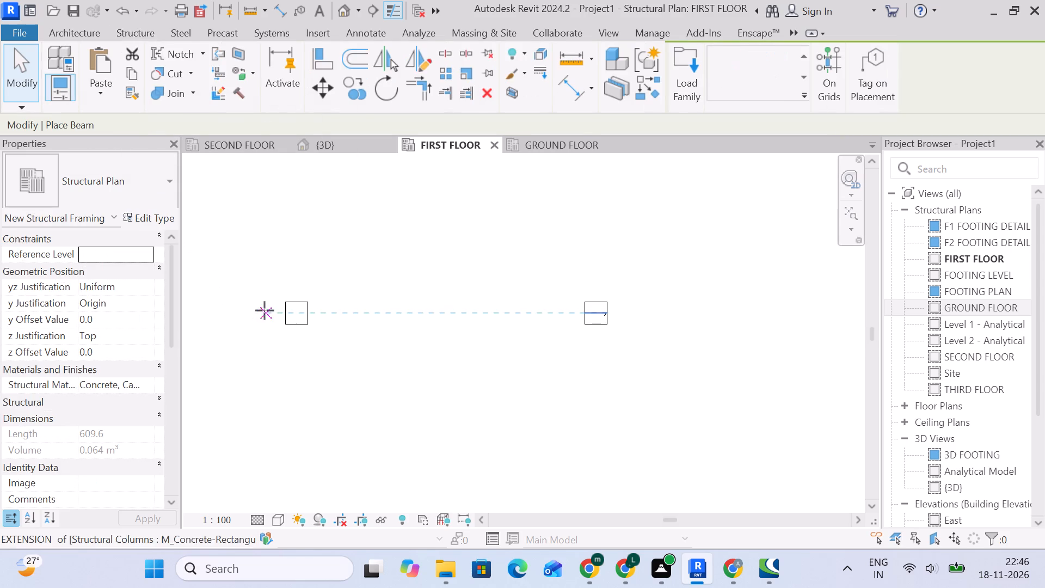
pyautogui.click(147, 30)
# Place another 9" x 9" structural column roughly over the neighbouring linked column outline in the same row.
pyautogui.click(105, 74)
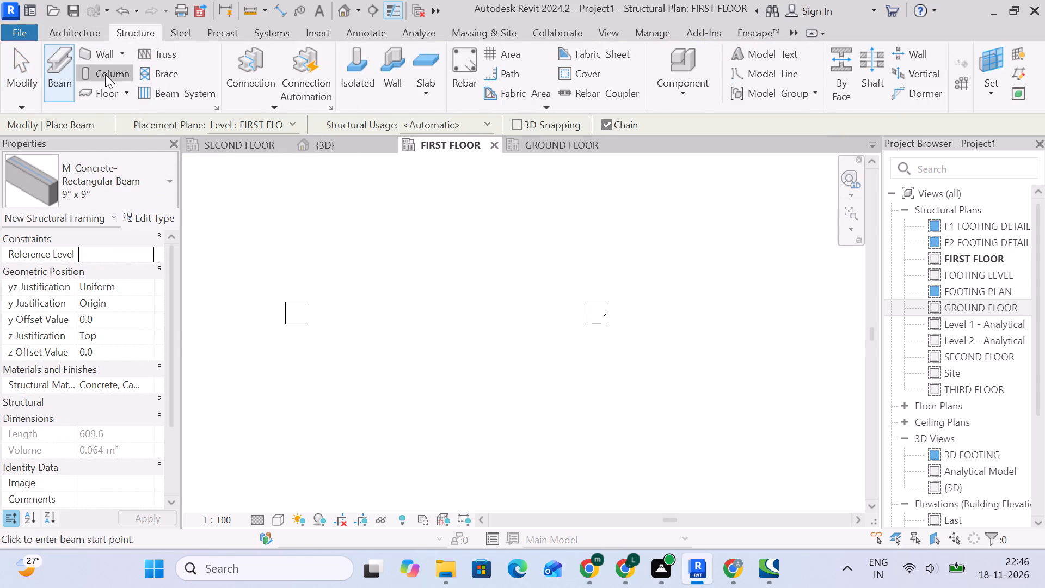
pyautogui.scroll(4, 263, 313)
pyautogui.scroll(3, 321, 315)
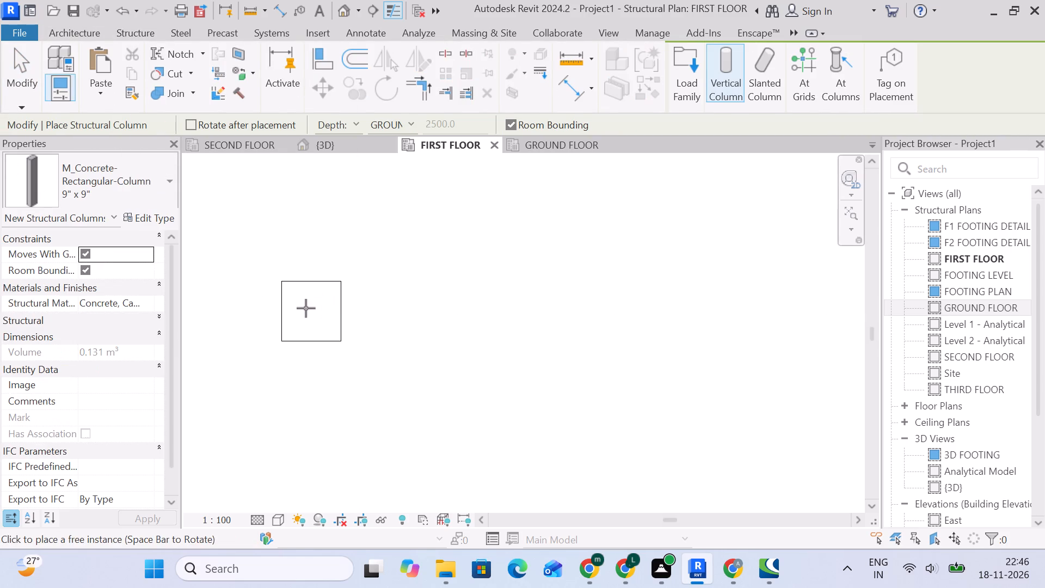
pyautogui.click(330, 291)
pyautogui.scroll(-3, 270, 313)
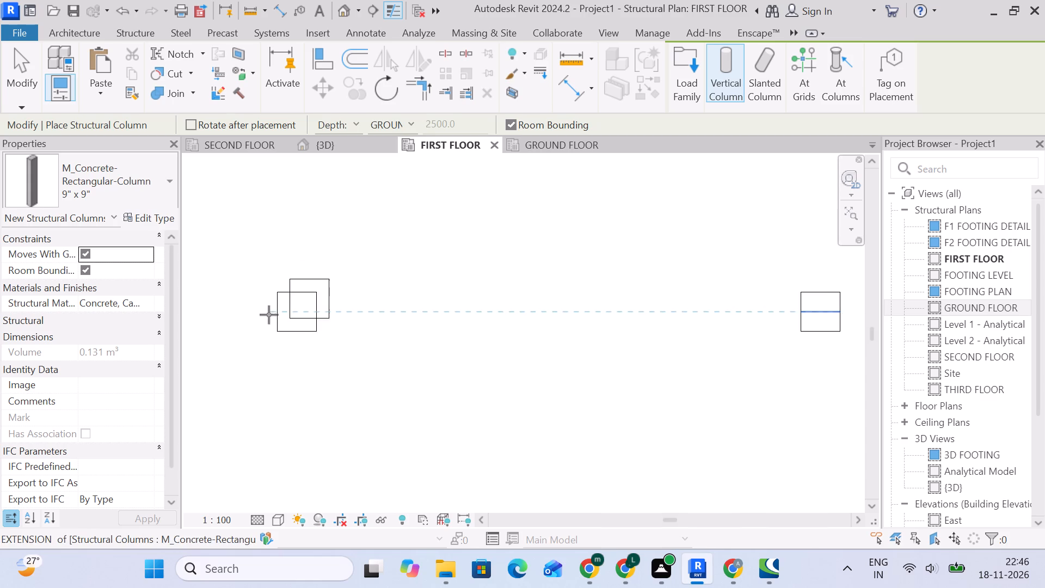
pyautogui.moveTo(269, 315); pyautogui.dragTo(662, 322, button='middle')
pyautogui.scroll(-12, 506, 319)
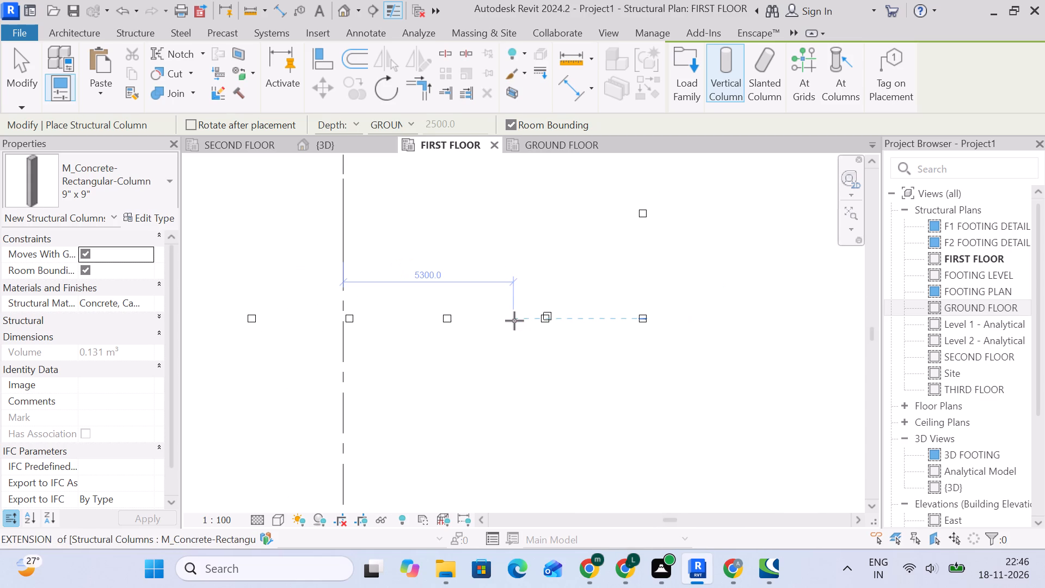
# Place 9" x 9" structural columns roughly over the next two linked column outlines, continuing leftward along the row.
pyautogui.scroll(-3, 509, 321)
pyautogui.scroll(5, 499, 324)
pyautogui.scroll(-1, 495, 322)
pyautogui.scroll(14, 456, 317)
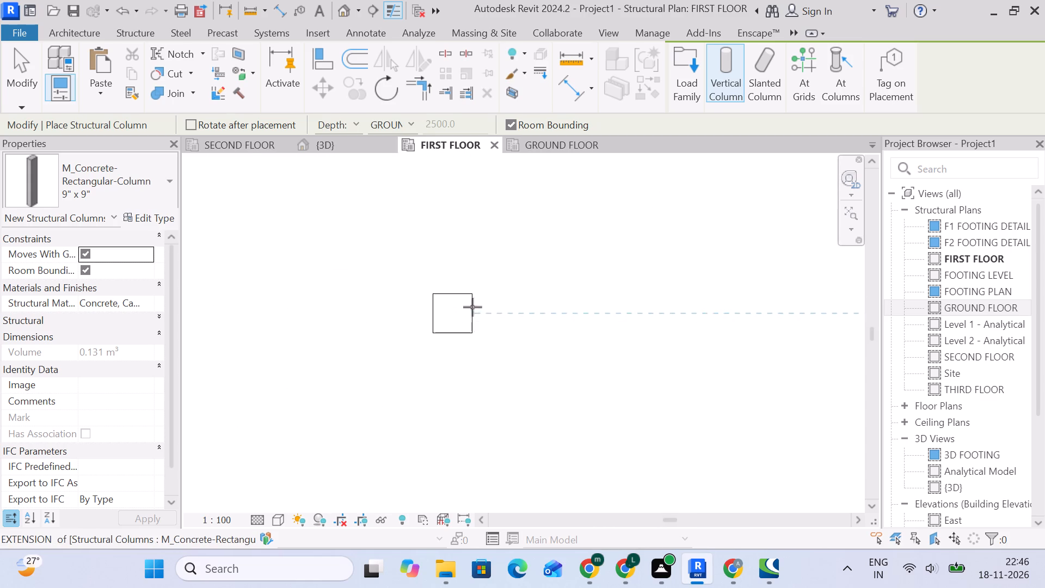
pyautogui.click(456, 304)
pyautogui.moveTo(330, 320); pyautogui.dragTo(665, 316, button='middle')
pyautogui.scroll(-4, 326, 316)
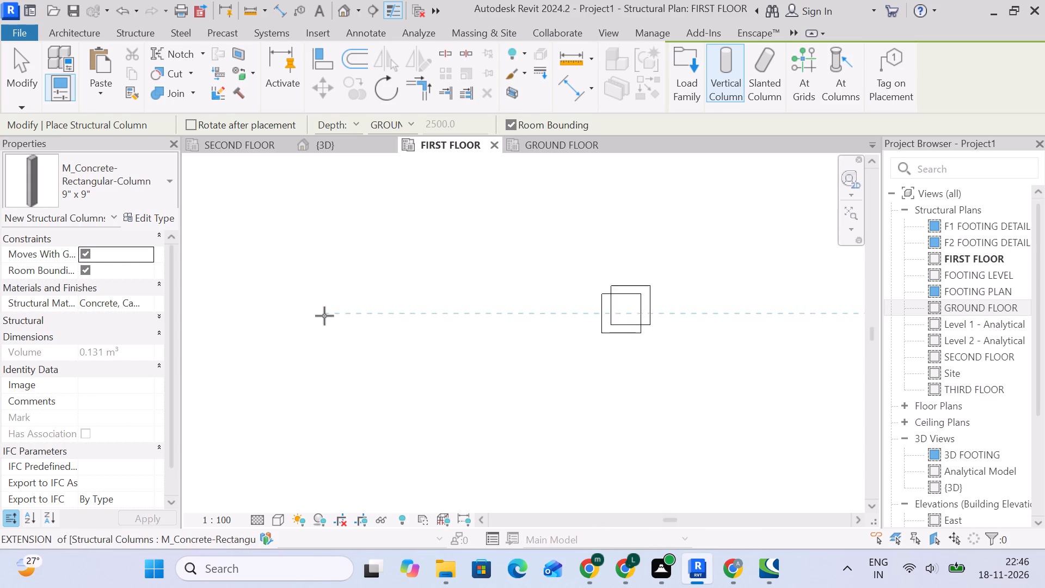
pyautogui.moveTo(330, 316); pyautogui.dragTo(664, 326, button='middle')
pyautogui.scroll(3, 441, 329)
pyautogui.click(484, 312)
# Place 9" x 9" structural columns roughly over the next three linked column outlines further left in the same row.
pyautogui.scroll(-2, 358, 317)
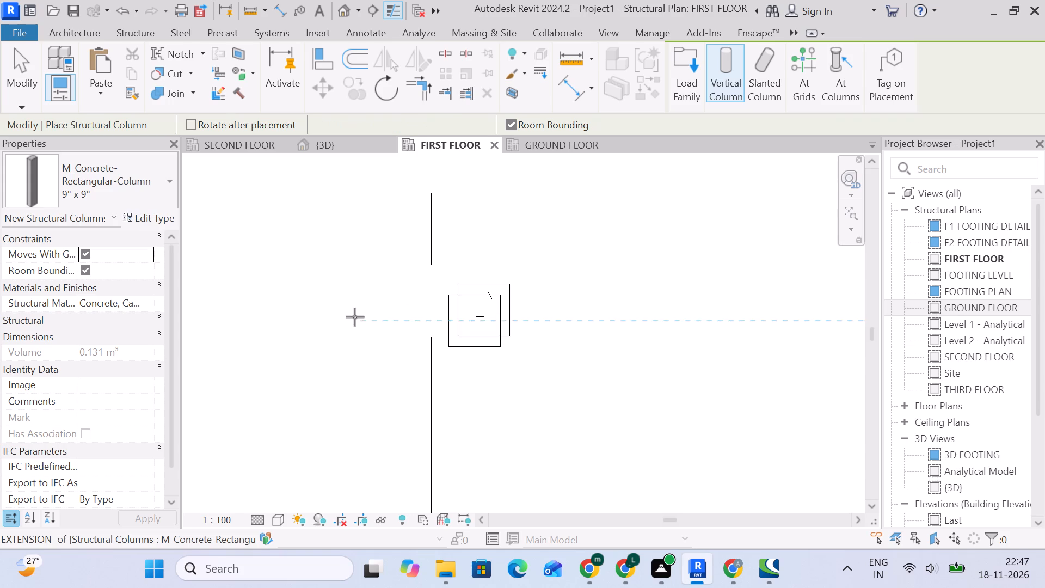
pyautogui.scroll(-1, 355, 317)
pyautogui.moveTo(347, 317); pyautogui.dragTo(760, 317, button='middle')
pyautogui.scroll(3, 373, 318)
pyautogui.click(415, 315)
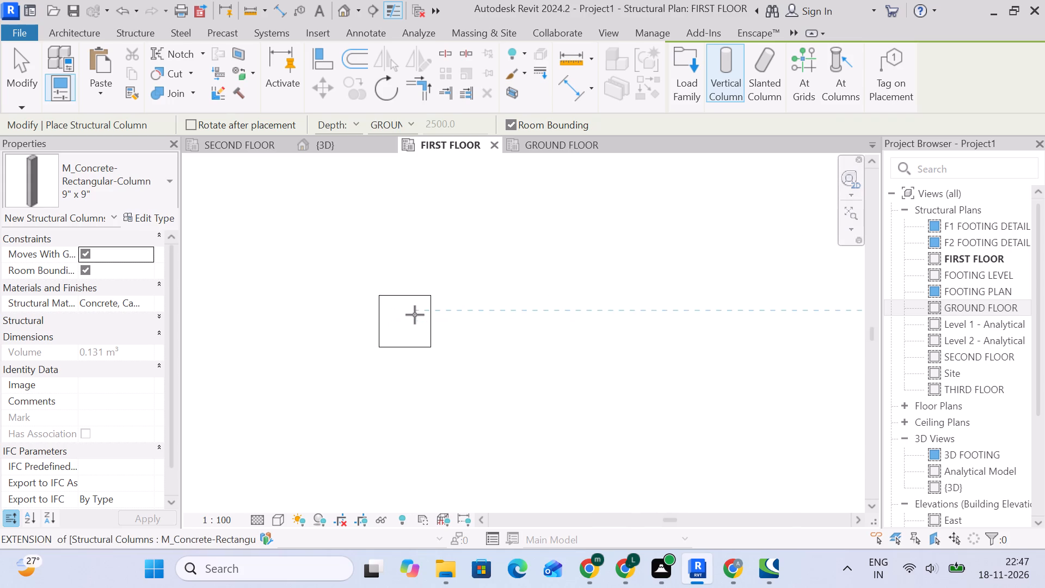
pyautogui.moveTo(270, 316); pyautogui.dragTo(661, 322, button='middle')
pyautogui.moveTo(305, 322); pyautogui.dragTo(614, 327, button='middle')
pyautogui.scroll(2, 380, 327)
pyautogui.click(435, 323)
pyautogui.scroll(-3, 278, 329)
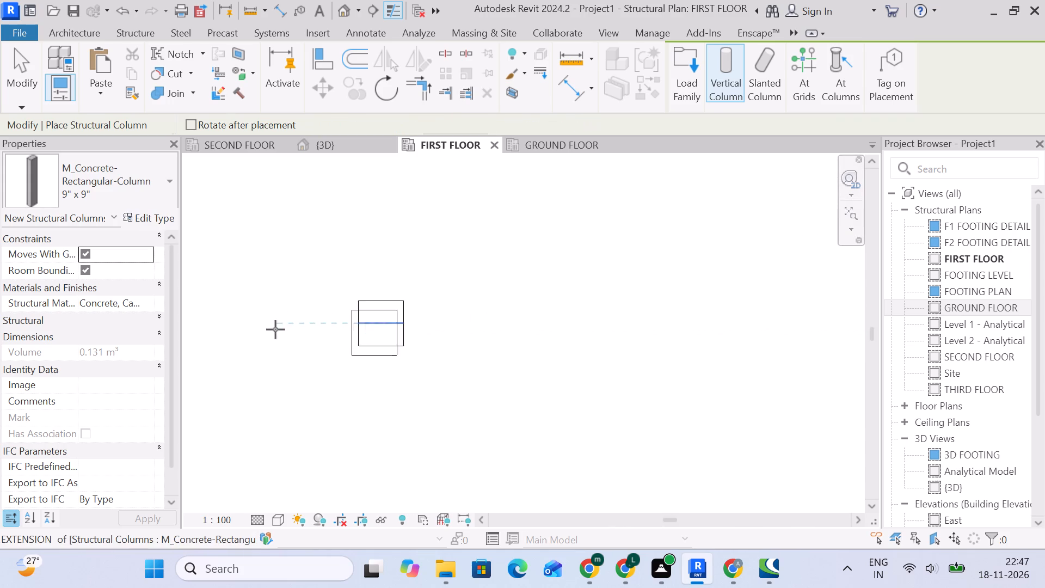
pyautogui.moveTo(278, 329); pyautogui.dragTo(753, 326, button='middle')
pyautogui.scroll(2, 245, 322)
pyautogui.click(255, 324)
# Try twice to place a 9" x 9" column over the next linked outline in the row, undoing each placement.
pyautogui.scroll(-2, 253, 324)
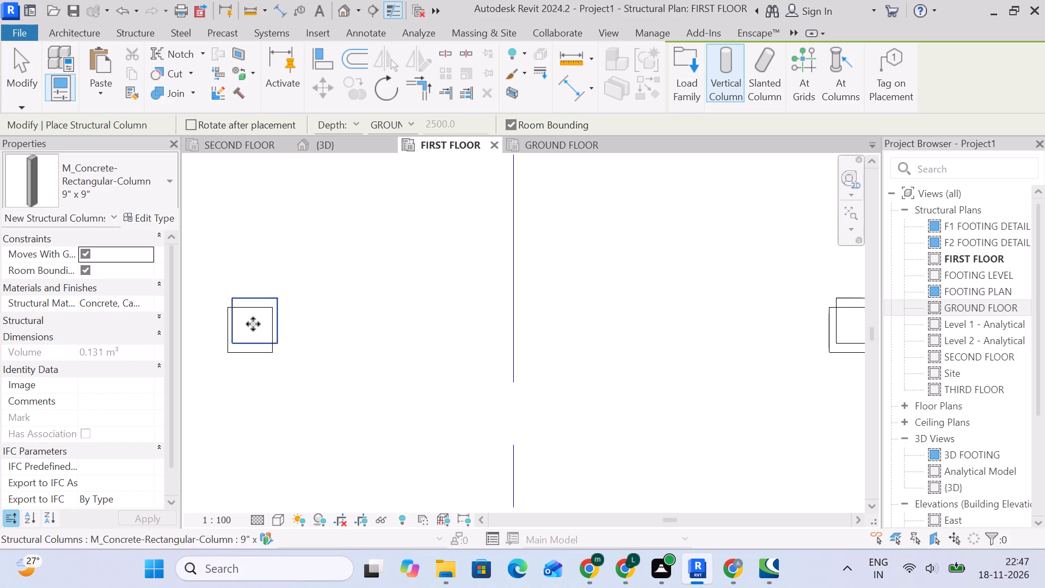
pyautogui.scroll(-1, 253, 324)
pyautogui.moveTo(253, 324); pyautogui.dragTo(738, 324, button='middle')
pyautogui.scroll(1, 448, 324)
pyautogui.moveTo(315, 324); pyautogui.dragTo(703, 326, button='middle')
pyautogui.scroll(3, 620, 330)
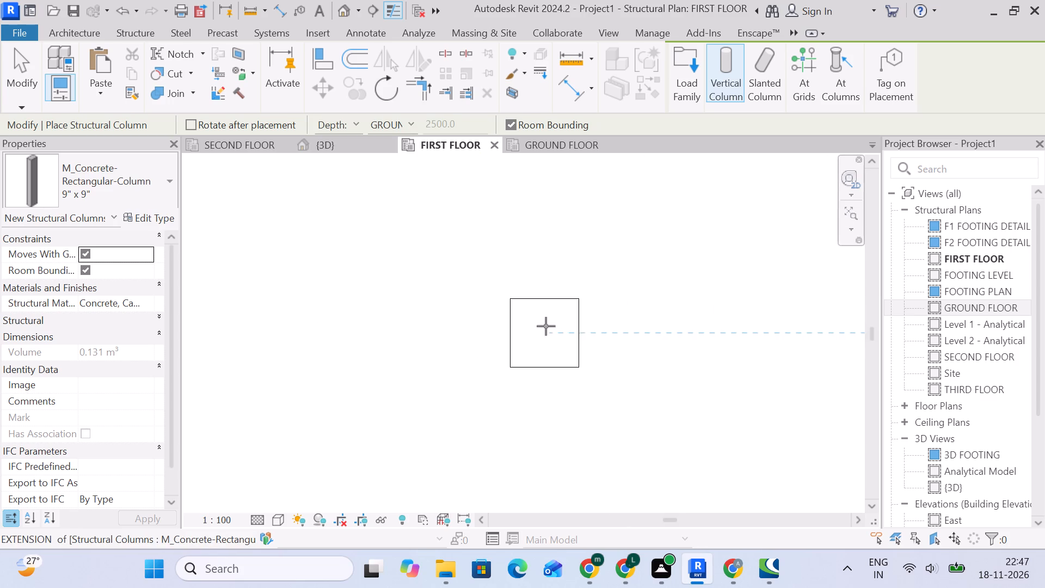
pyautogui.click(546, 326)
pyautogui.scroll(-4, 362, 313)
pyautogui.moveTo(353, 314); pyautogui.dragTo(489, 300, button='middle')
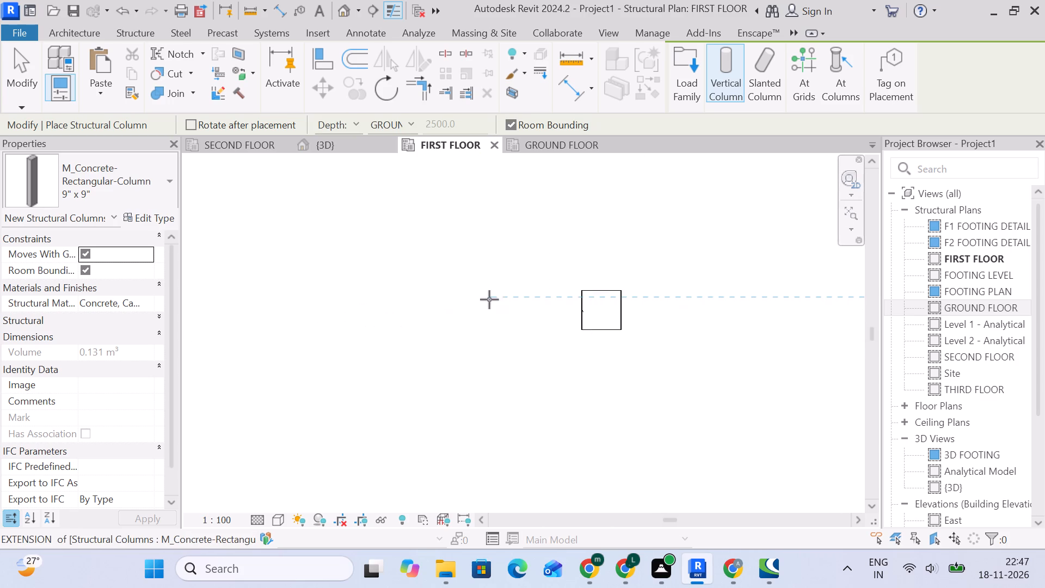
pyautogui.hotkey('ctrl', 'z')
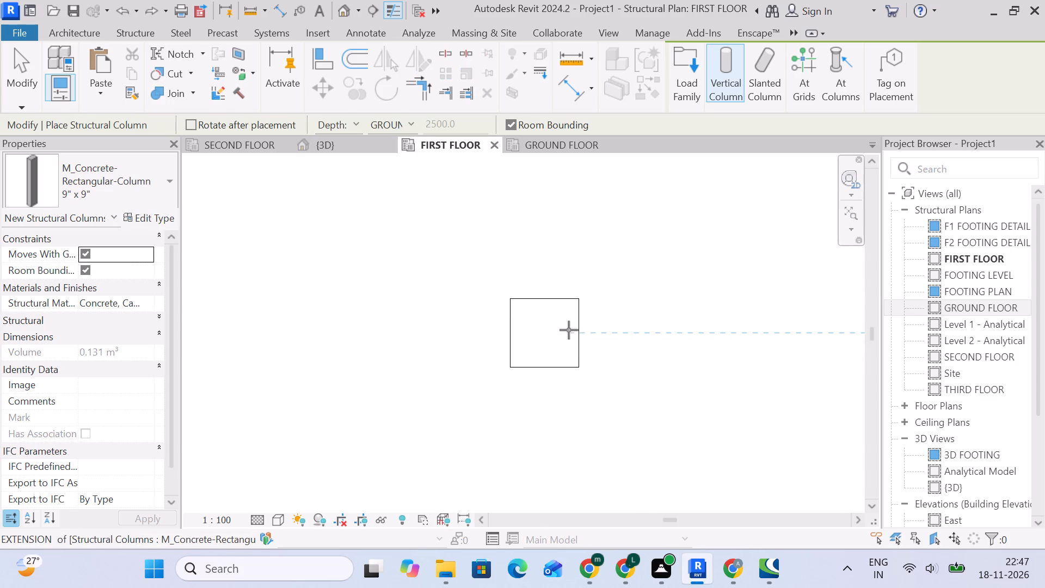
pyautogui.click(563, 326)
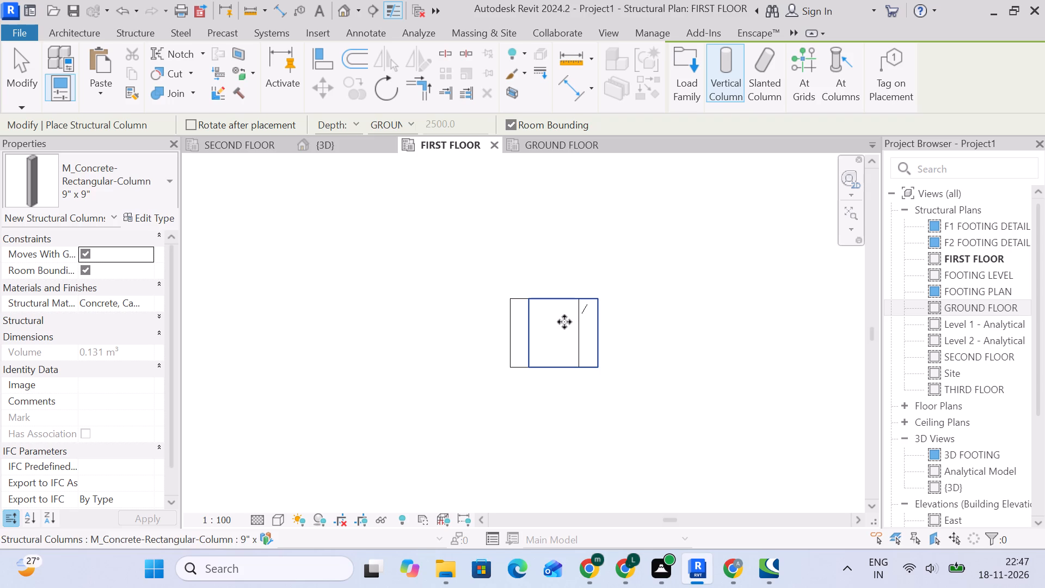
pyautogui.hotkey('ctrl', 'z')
# Place 9" x 9" columns on this linked outline and the next two to its left, offset slightly up and right.
pyautogui.click(567, 311)
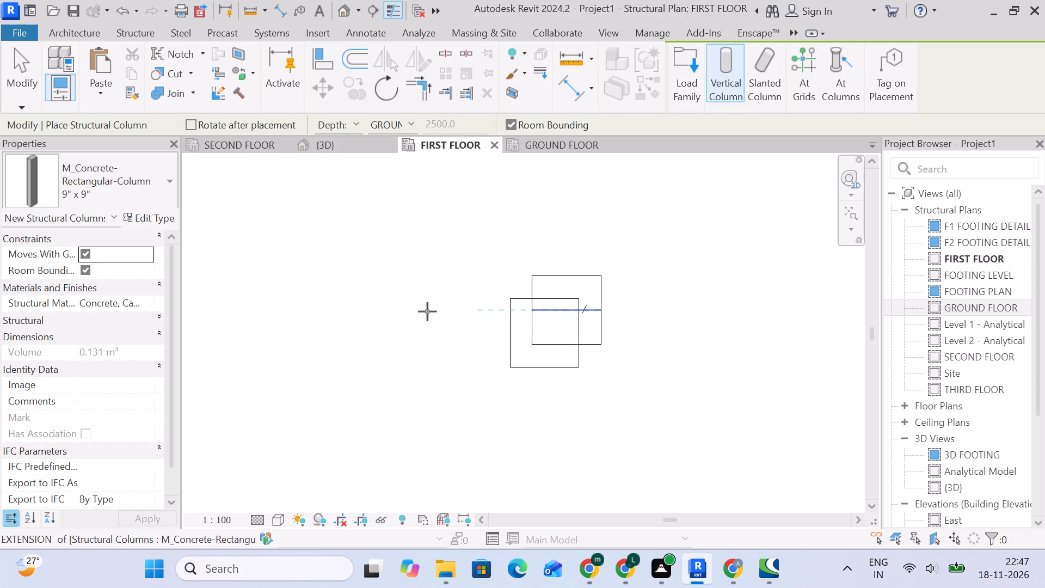
pyautogui.scroll(-8, 415, 312)
pyautogui.scroll(4, 429, 345)
pyautogui.moveTo(354, 338); pyautogui.dragTo(718, 349, button='middle')
pyautogui.scroll(3, 313, 335)
pyautogui.click(358, 320)
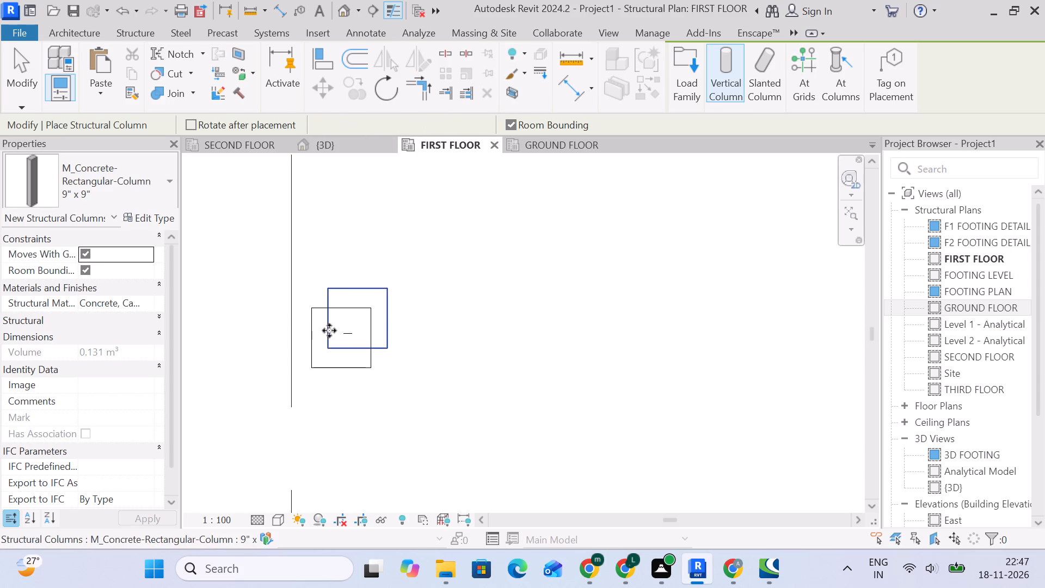
pyautogui.scroll(-3, 317, 333)
pyautogui.moveTo(312, 335); pyautogui.dragTo(606, 335, button='middle')
pyautogui.moveTo(384, 337); pyautogui.dragTo(660, 340, button='middle')
pyautogui.scroll(3, 406, 340)
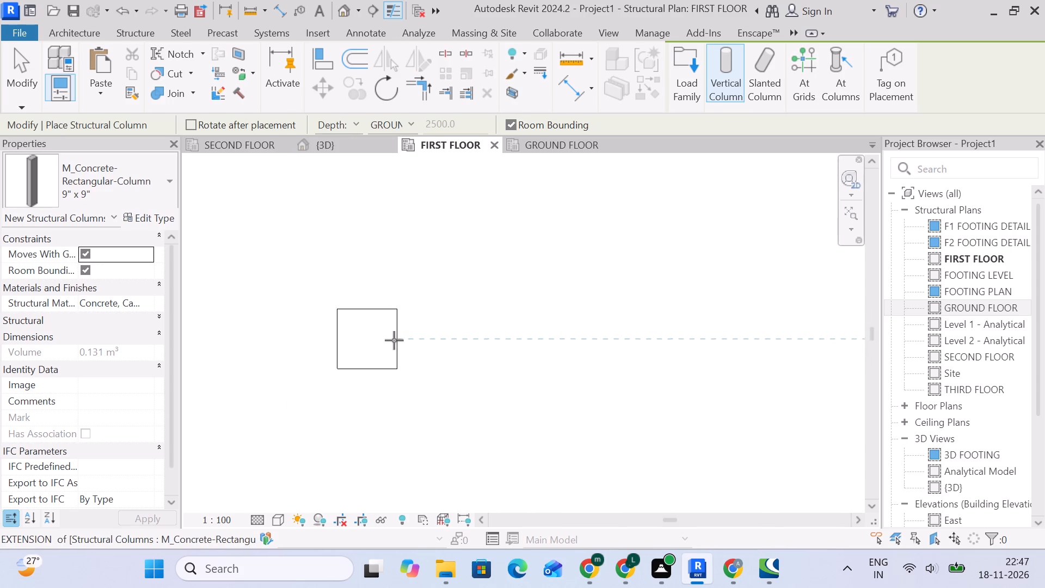
pyautogui.click(383, 323)
# Place 9" x 9" structural columns roughly over the following two linked column outlines further left in the row.
pyautogui.scroll(-3, 289, 335)
pyautogui.moveTo(289, 335); pyautogui.dragTo(709, 356, button='middle')
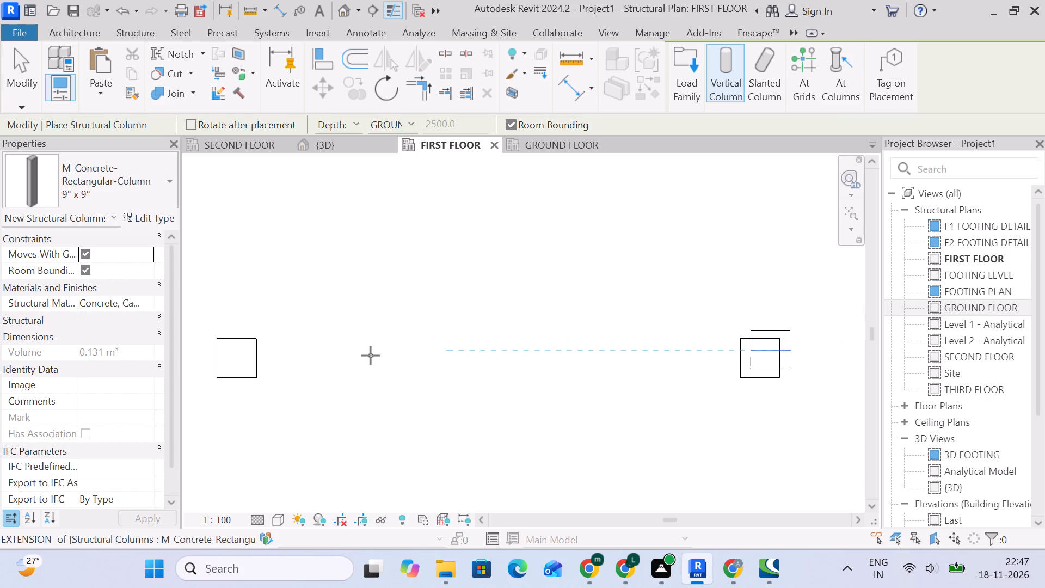
pyautogui.scroll(2, 279, 356)
pyautogui.moveTo(294, 356); pyautogui.dragTo(512, 356, button='middle')
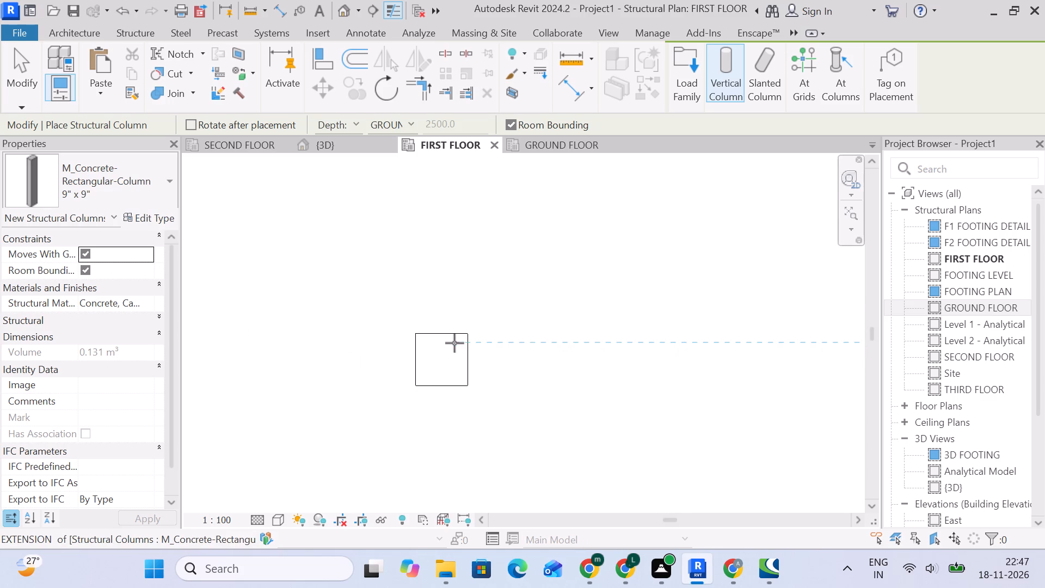
pyautogui.click(454, 343)
pyautogui.scroll(-3, 332, 358)
pyautogui.moveTo(331, 359); pyautogui.dragTo(754, 364, button='middle')
pyautogui.scroll(8, 376, 365)
pyautogui.click(391, 336)
# Add two more 9" x 9" columns over the next linked outlines, ending just right of the next grid line.
pyautogui.scroll(-4, 287, 353)
pyautogui.moveTo(286, 354); pyautogui.dragTo(606, 354, button='middle')
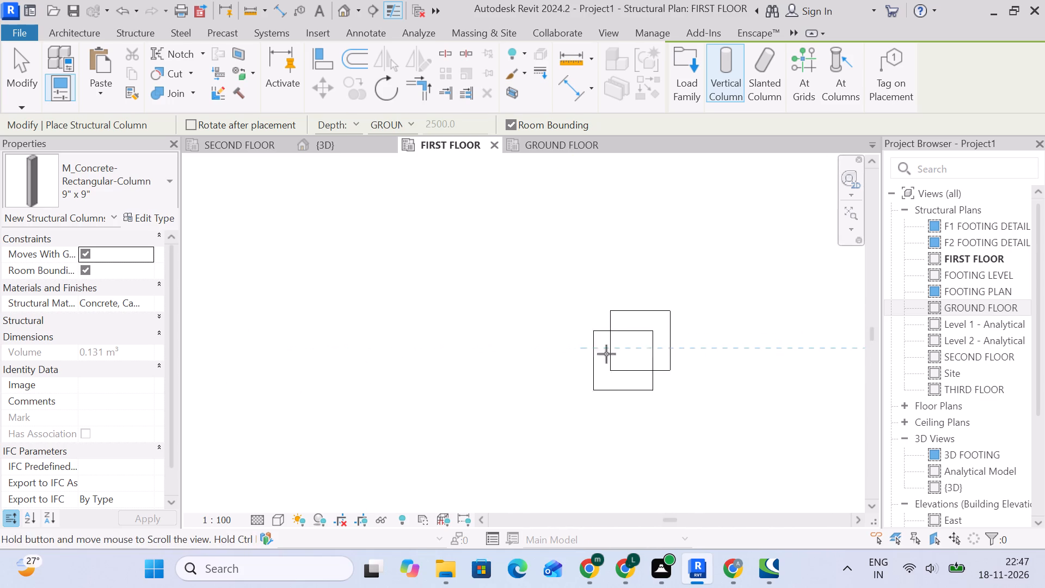
pyautogui.moveTo(606, 354); pyautogui.dragTo(604, 354, button='middle')
pyautogui.moveTo(316, 357); pyautogui.dragTo(636, 357, button='middle')
pyautogui.moveTo(323, 357); pyautogui.dragTo(692, 356, button='middle')
pyautogui.scroll(4, 585, 354)
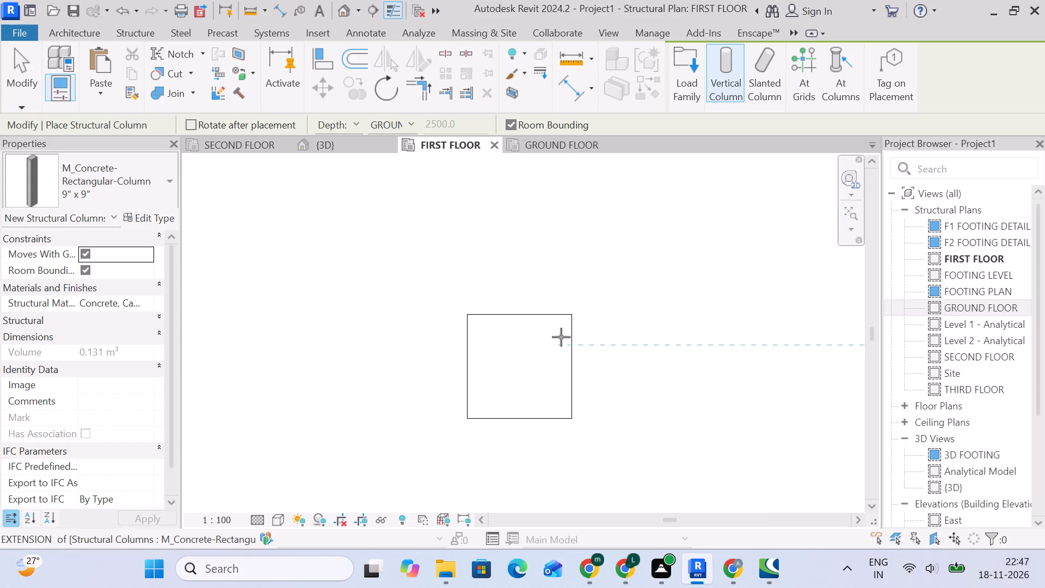
pyautogui.click(557, 329)
pyautogui.scroll(-4, 429, 338)
pyautogui.moveTo(428, 340); pyautogui.dragTo(759, 340, button='middle')
pyautogui.moveTo(348, 343); pyautogui.dragTo(755, 343, button='middle')
pyautogui.scroll(3, 429, 348)
pyautogui.click(428, 332)
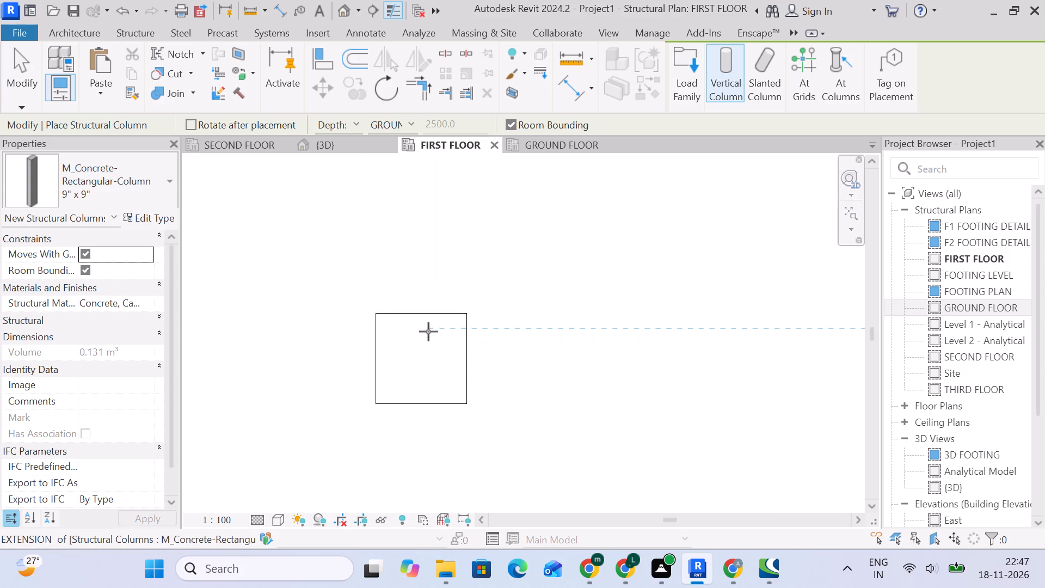
# Place 9" x 9" structural columns over the two linked column outlines just left of that grid line.
pyautogui.scroll(-4, 318, 330)
pyautogui.moveTo(318, 330); pyautogui.dragTo(700, 330, button='middle')
pyautogui.scroll(-1, 471, 330)
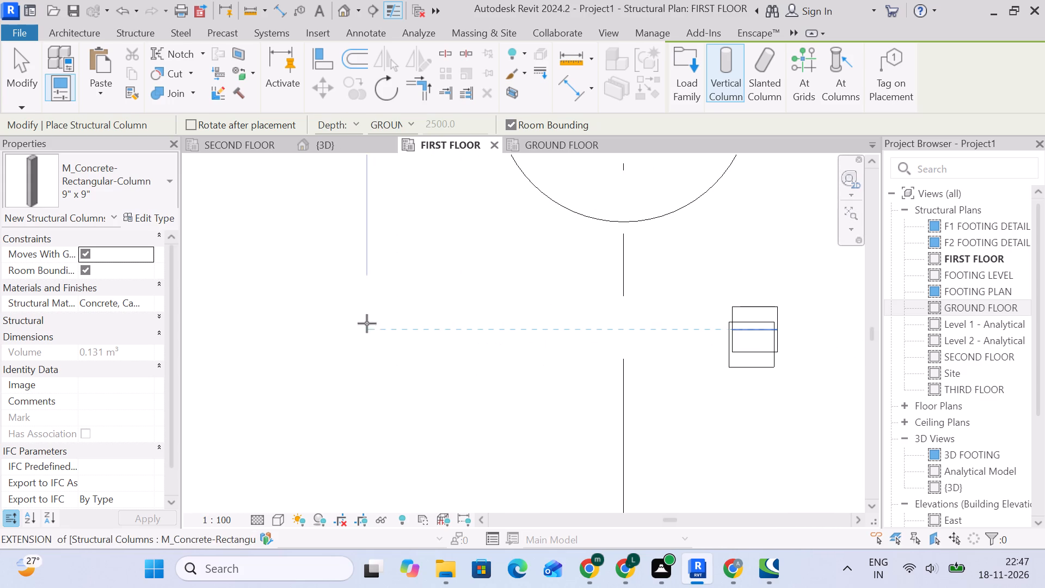
pyautogui.moveTo(367, 323); pyautogui.dragTo(706, 323, button='middle')
pyautogui.scroll(3, 469, 323)
pyautogui.click(519, 335)
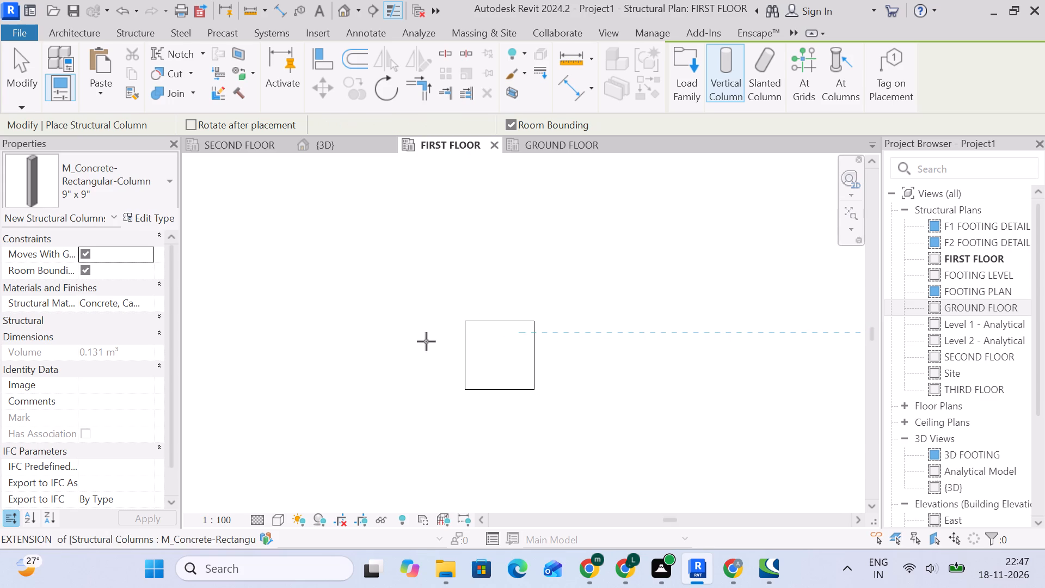
pyautogui.scroll(-4, 397, 340)
pyautogui.moveTo(364, 344); pyautogui.dragTo(765, 353, button='middle')
pyautogui.moveTo(411, 353); pyautogui.dragTo(641, 353, button='middle')
pyautogui.scroll(3, 595, 352)
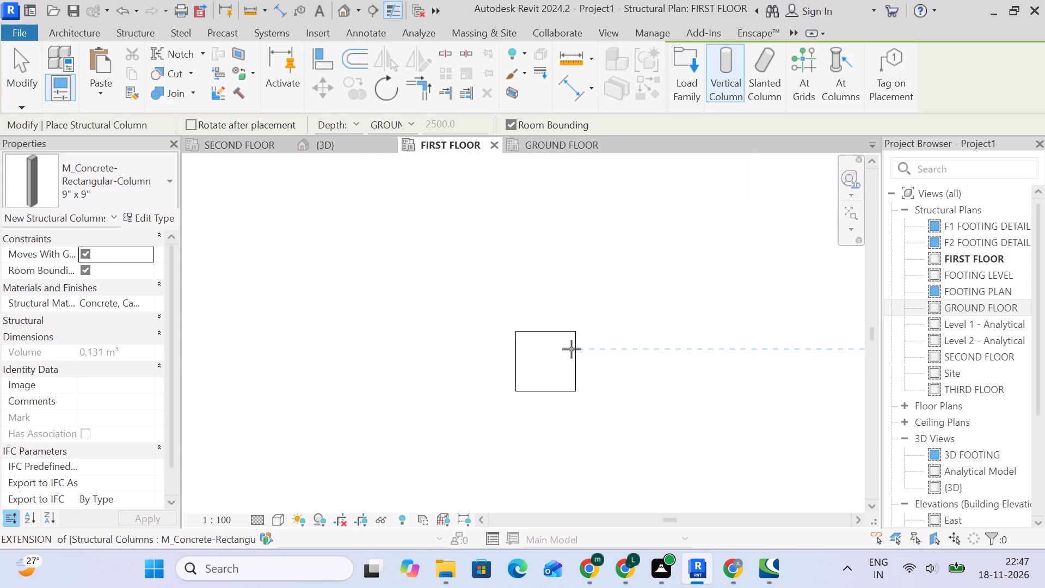
pyautogui.click(562, 345)
# Place 9" x 9" structural columns over the next two linked column outlines, continuing the row toward grid A.
pyautogui.scroll(-5, 545, 349)
pyautogui.scroll(-3, 431, 362)
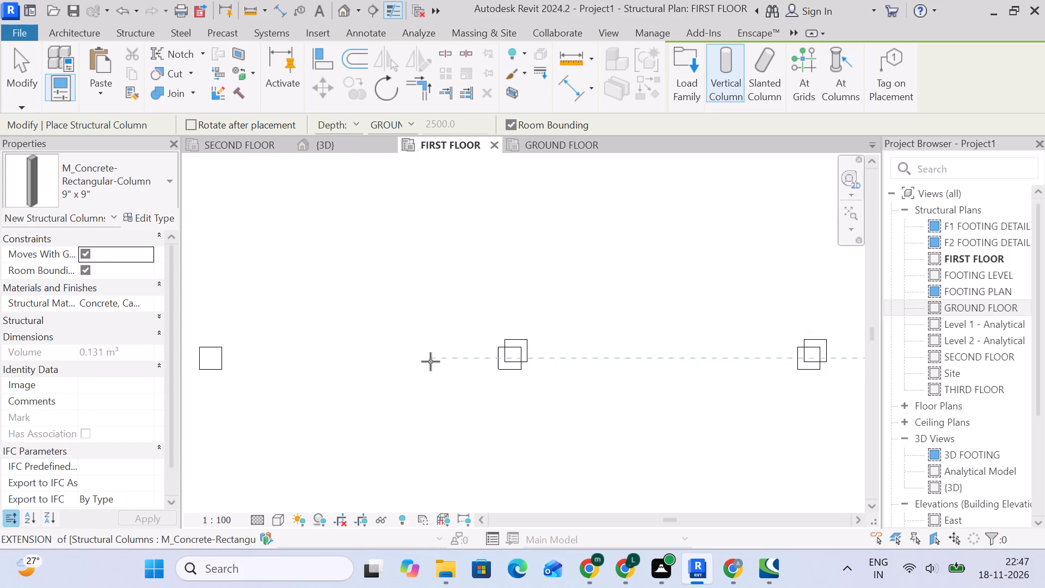
pyautogui.scroll(-1, 431, 362)
pyautogui.moveTo(337, 363); pyautogui.dragTo(669, 363, button='middle')
pyautogui.scroll(12, 625, 363)
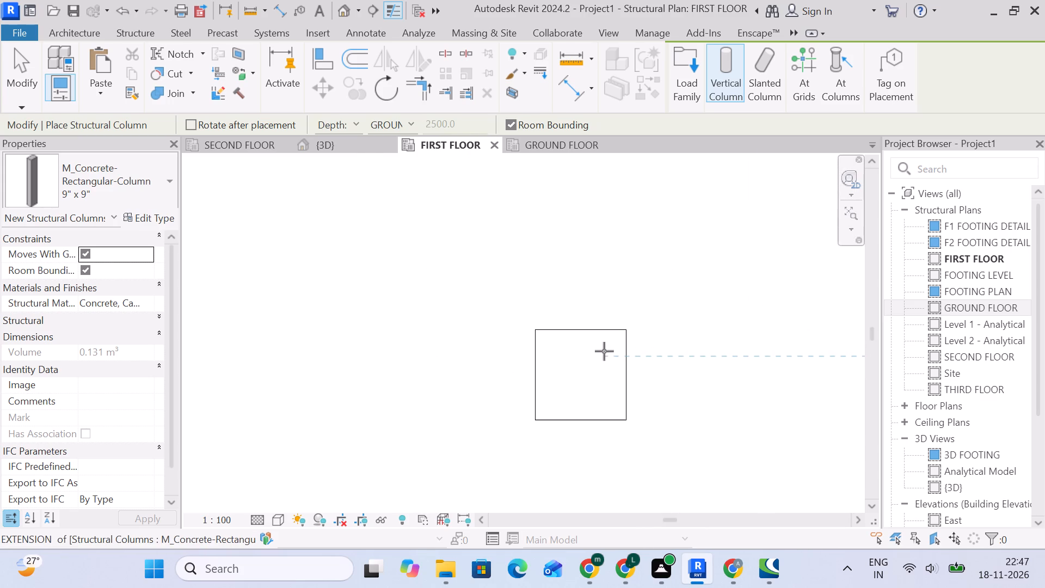
pyautogui.click(608, 342)
pyautogui.scroll(-5, 582, 348)
pyautogui.scroll(-4, 498, 359)
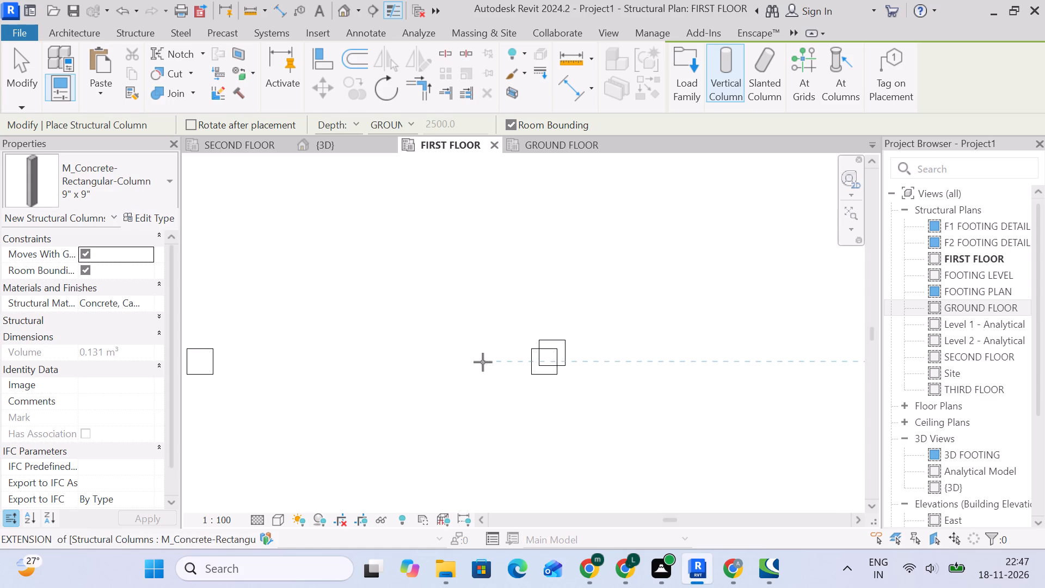
pyautogui.moveTo(483, 362); pyautogui.dragTo(726, 372, button='middle')
pyautogui.scroll(4, 525, 374)
pyautogui.scroll(4, 441, 377)
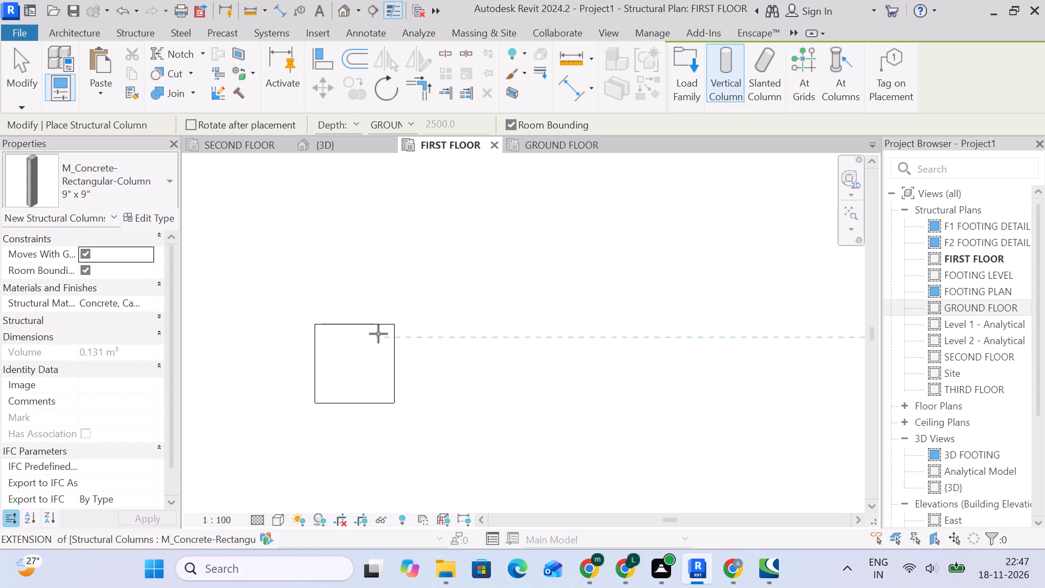
pyautogui.click(378, 334)
# Place 9" x 9" structural columns over the last two linked column outlines right of grid A.
pyautogui.scroll(-4, 336, 353)
pyautogui.moveTo(336, 353); pyautogui.dragTo(711, 354, button='middle')
pyautogui.moveTo(361, 356); pyautogui.dragTo(874, 362, button='middle')
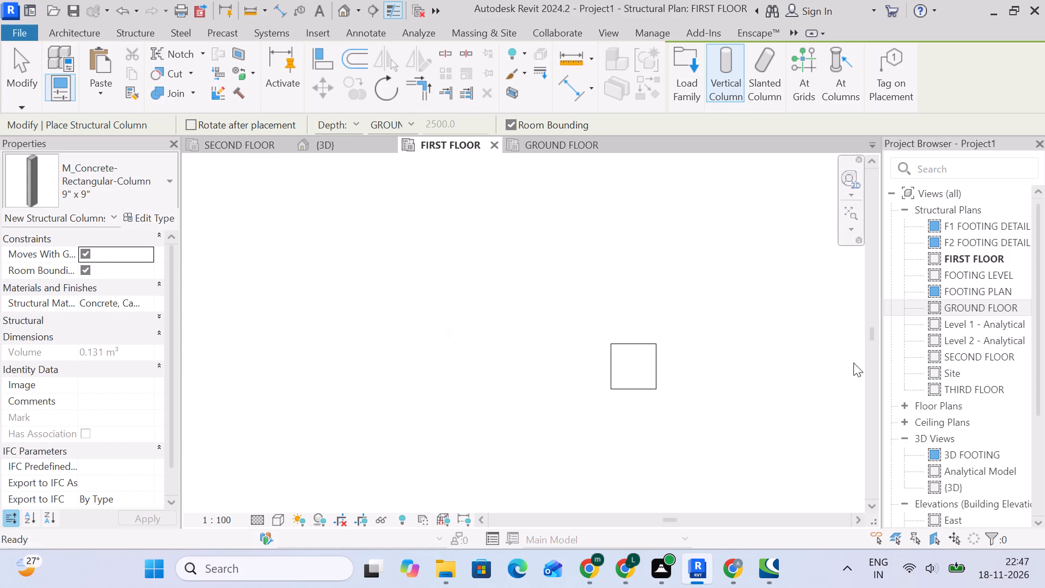
pyautogui.scroll(3, 672, 362)
pyautogui.click(637, 345)
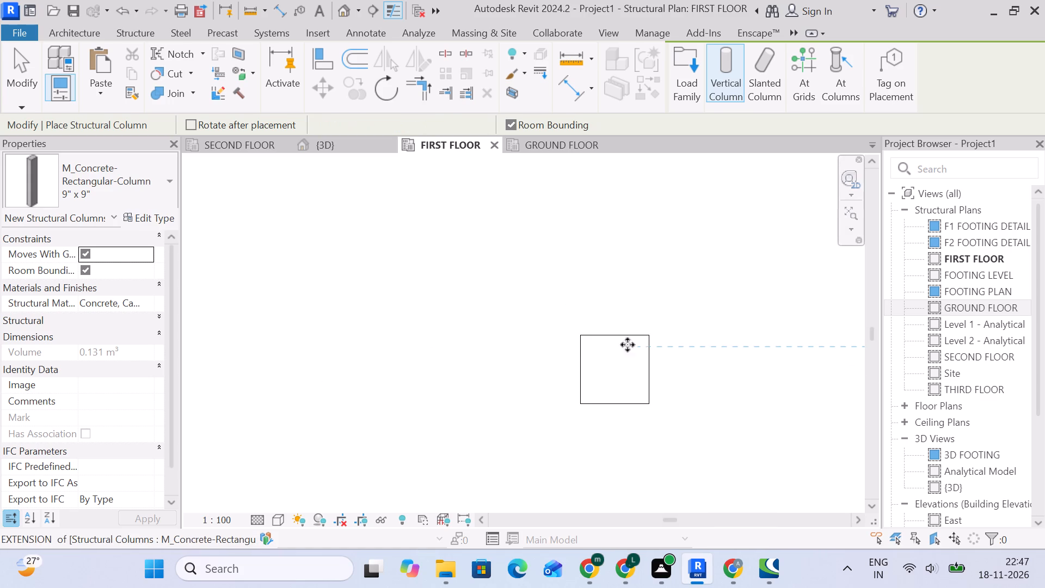
pyautogui.scroll(-4, 383, 365)
pyautogui.moveTo(394, 367); pyautogui.dragTo(870, 368, button='middle')
pyautogui.scroll(3, 461, 367)
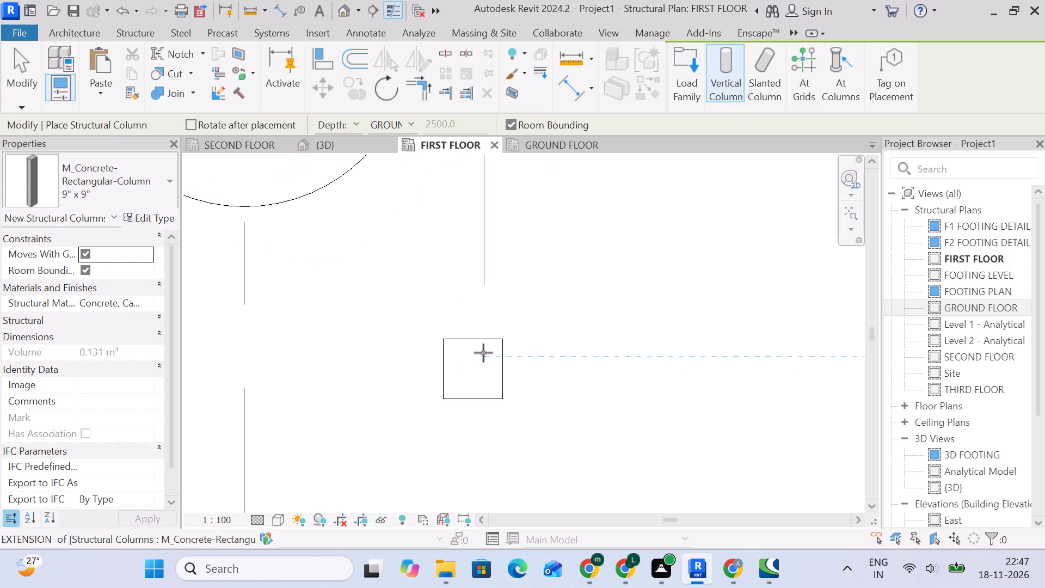
pyautogui.click(485, 348)
# Place 9" x 9" structural columns over the two linked column outlines left of grid A at the row's end.
pyautogui.scroll(-13, 470, 352)
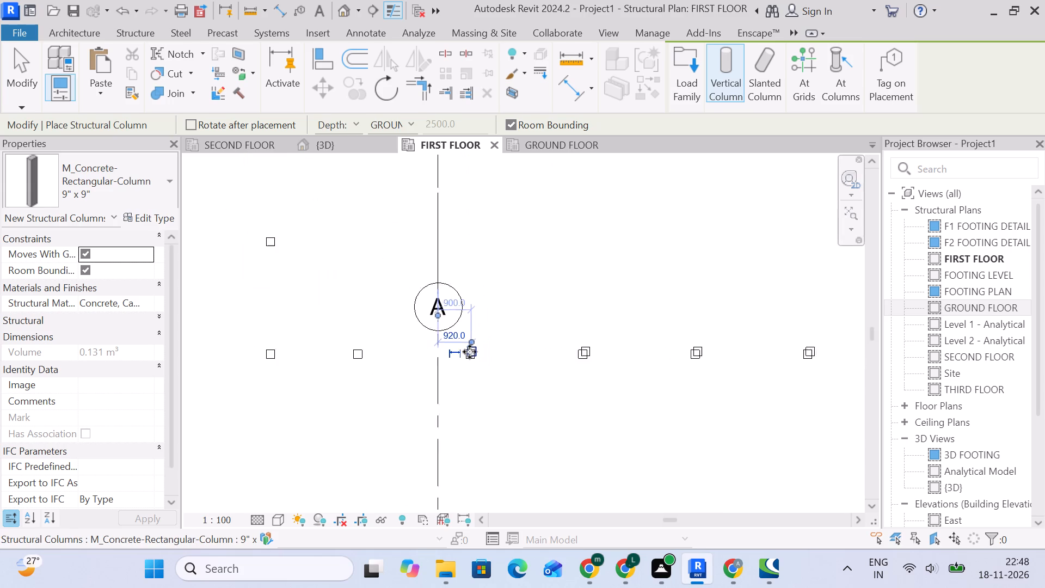
pyautogui.scroll(-2, 470, 352)
pyautogui.scroll(13, 394, 359)
pyautogui.moveTo(352, 354); pyautogui.dragTo(702, 354, button='middle')
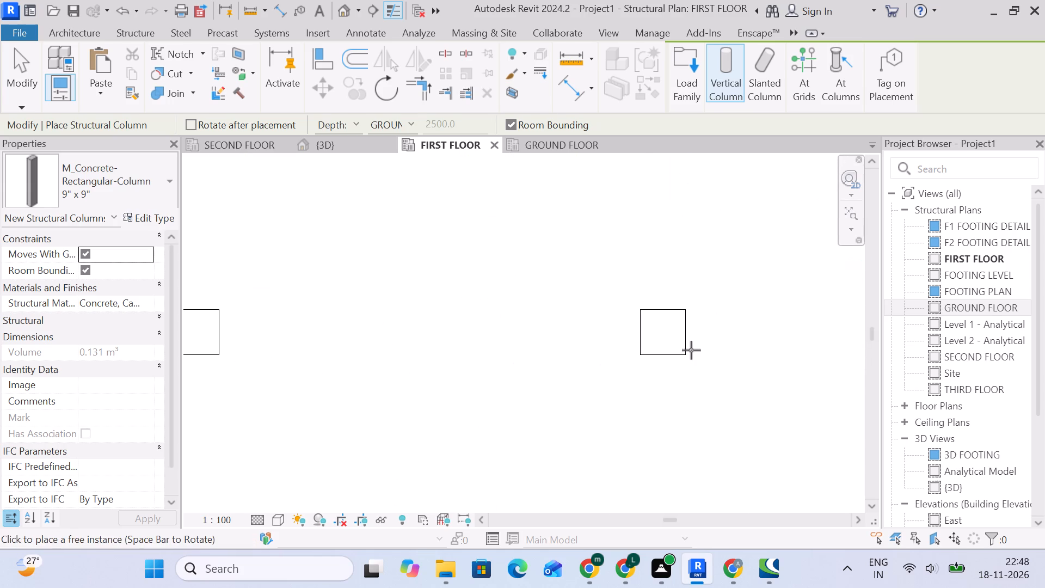
pyautogui.scroll(4, 687, 339)
pyautogui.click(671, 305)
pyautogui.scroll(-5, 460, 324)
pyautogui.moveTo(417, 334); pyautogui.dragTo(945, 384, button='middle')
pyautogui.scroll(3, 575, 384)
pyautogui.moveTo(759, 388); pyautogui.dragTo(638, 336, button='middle')
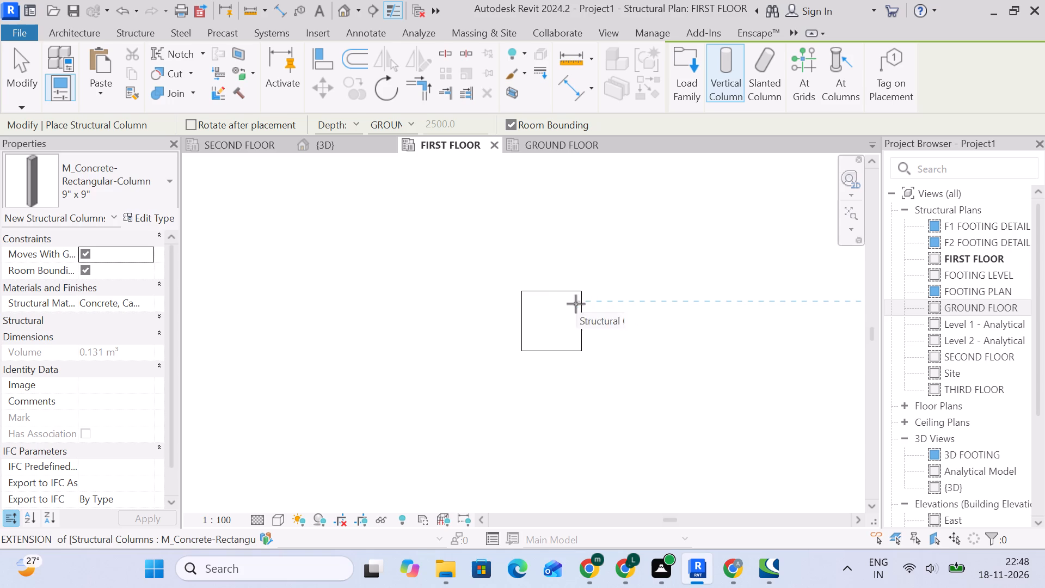
pyautogui.click(567, 303)
# Place a 9" x 9" structural column over the first linked column outline directly above the finished row's left end.
pyautogui.scroll(-4, 475, 312)
pyautogui.moveTo(452, 307); pyautogui.dragTo(459, 307, button='middle')
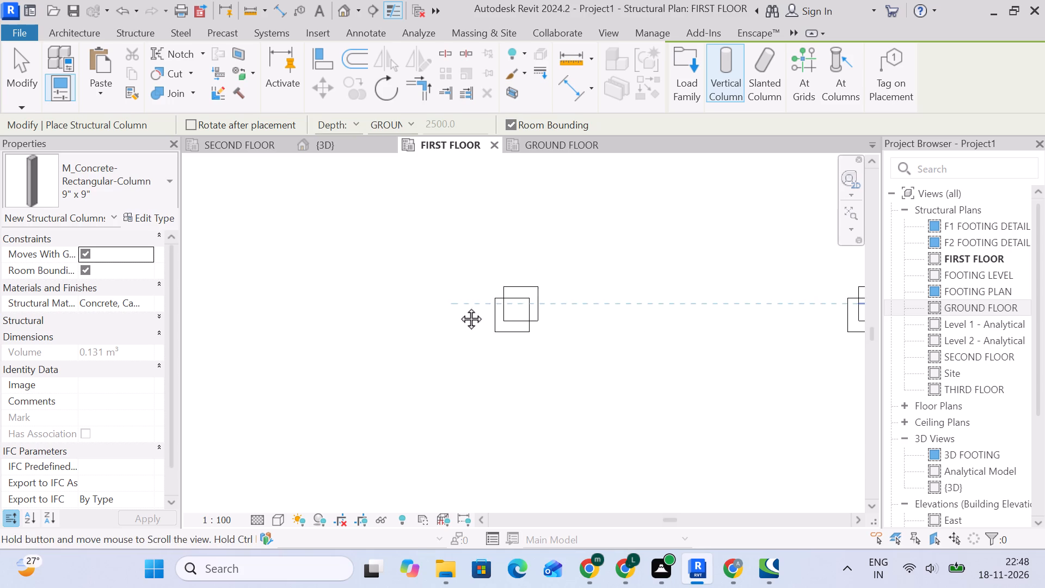
pyautogui.moveTo(459, 307); pyautogui.dragTo(657, 274, button='middle')
pyautogui.scroll(-3, 403, 299)
pyautogui.moveTo(407, 302); pyautogui.dragTo(615, 302, button='middle')
pyautogui.scroll(1, 616, 302)
pyautogui.scroll(-5, 616, 302)
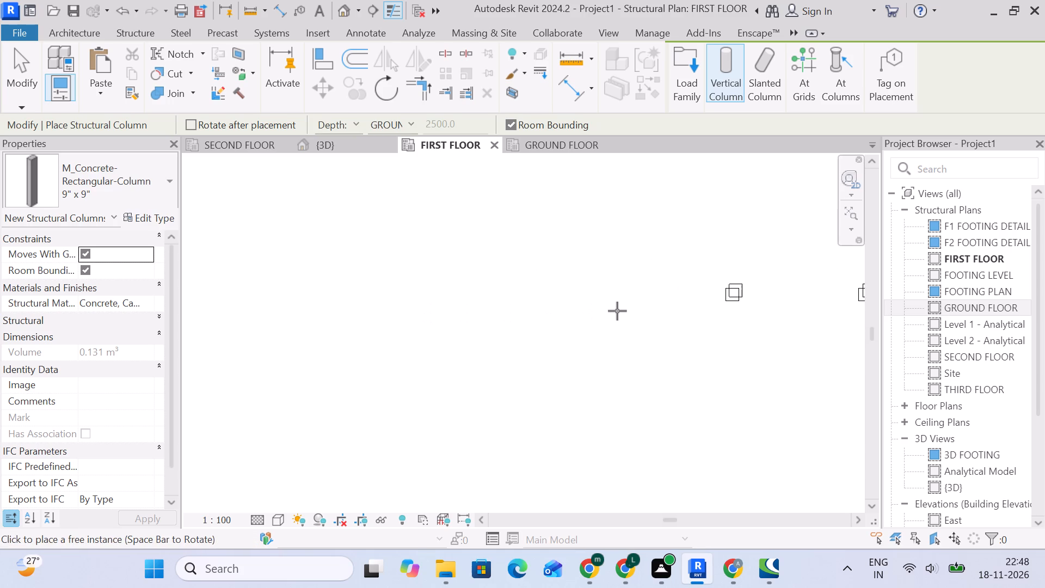
pyautogui.moveTo(681, 318); pyautogui.dragTo(468, 384, button='middle')
pyautogui.scroll(-4, 479, 366)
pyautogui.scroll(3, 499, 307)
pyautogui.scroll(5, 506, 259)
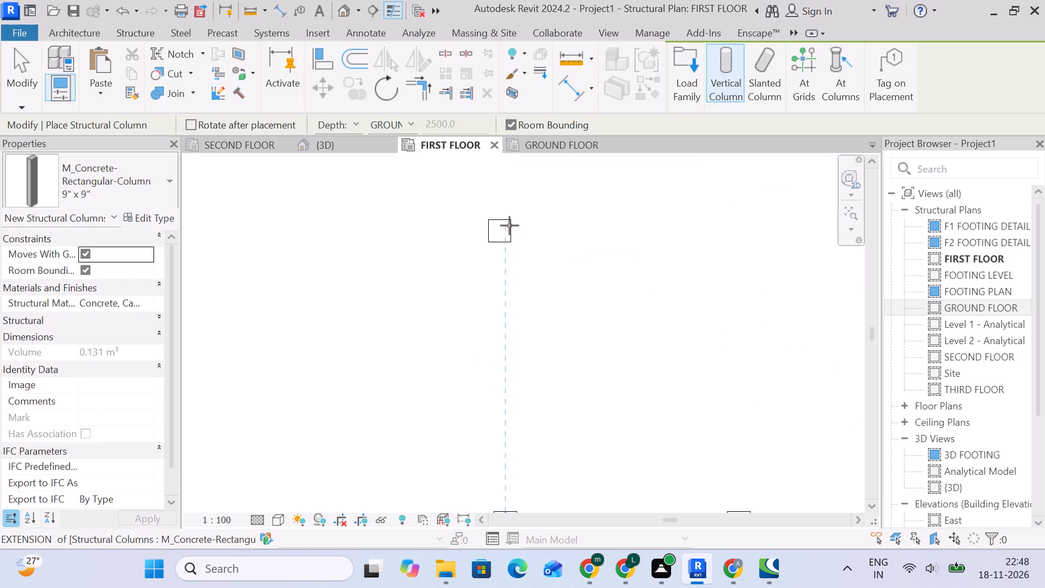
pyautogui.scroll(4, 509, 225)
pyautogui.moveTo(509, 226); pyautogui.dragTo(470, 374, button='middle')
pyautogui.scroll(4, 468, 374)
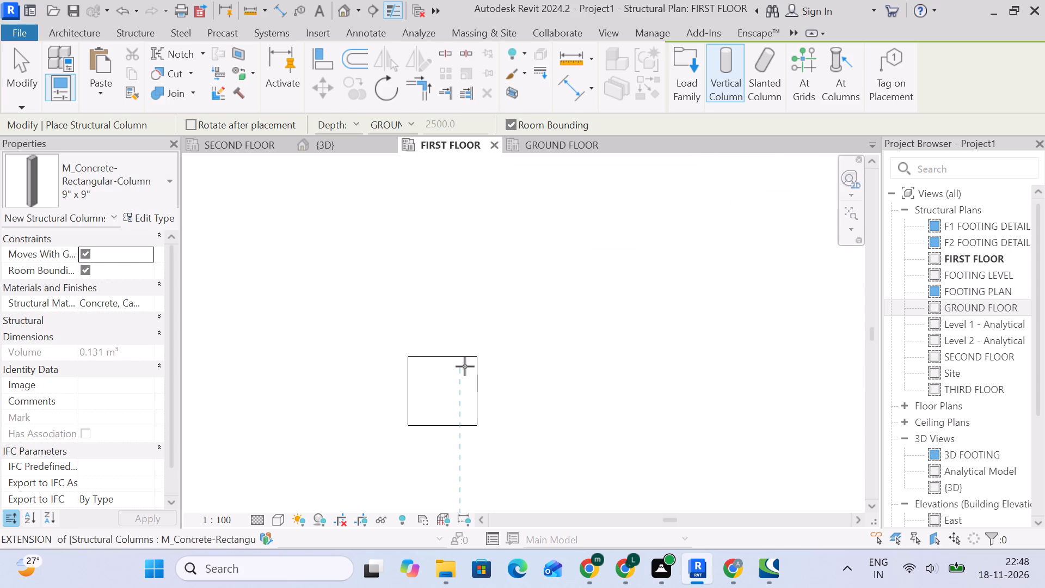
pyautogui.click(466, 369)
# Place 9" x 9" structural columns over the next two outlines up this line, ending at the two parallel dashed lines near the elevation marker.
pyautogui.scroll(-5, 468, 369)
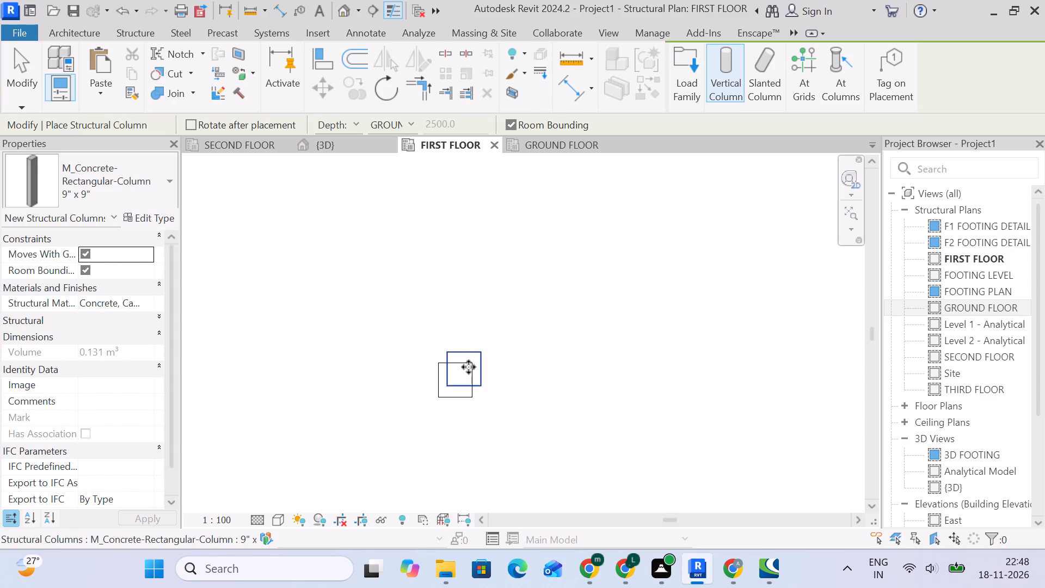
pyautogui.moveTo(469, 367); pyautogui.dragTo(467, 498, button='middle')
pyautogui.scroll(1, 474, 318)
pyautogui.moveTo(474, 277); pyautogui.dragTo(499, 510, button='middle')
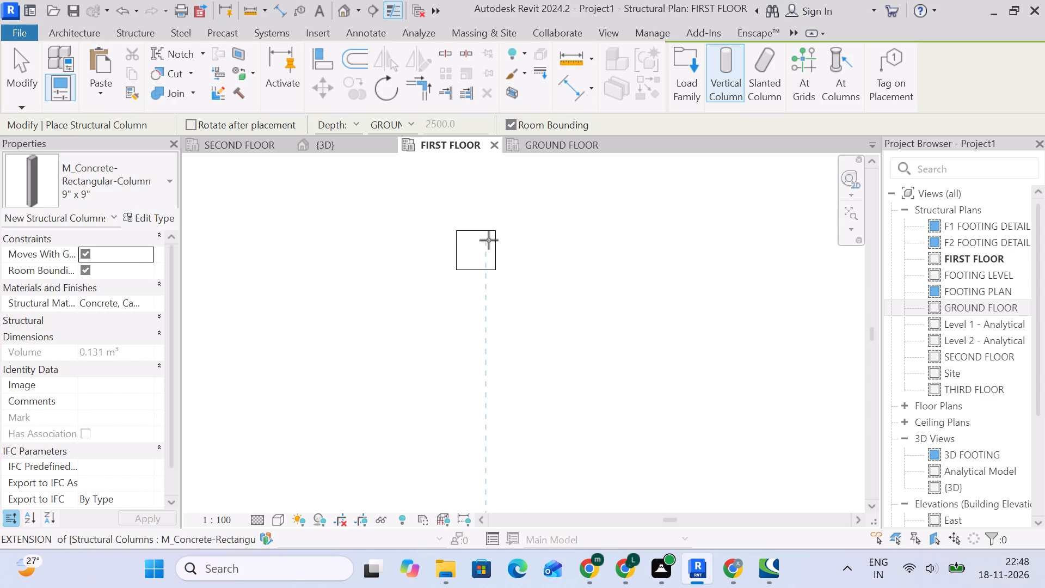
pyautogui.click(488, 240)
pyautogui.moveTo(511, 218); pyautogui.dragTo(505, 505, button='middle')
pyautogui.moveTo(501, 274); pyautogui.dragTo(493, 510, button='middle')
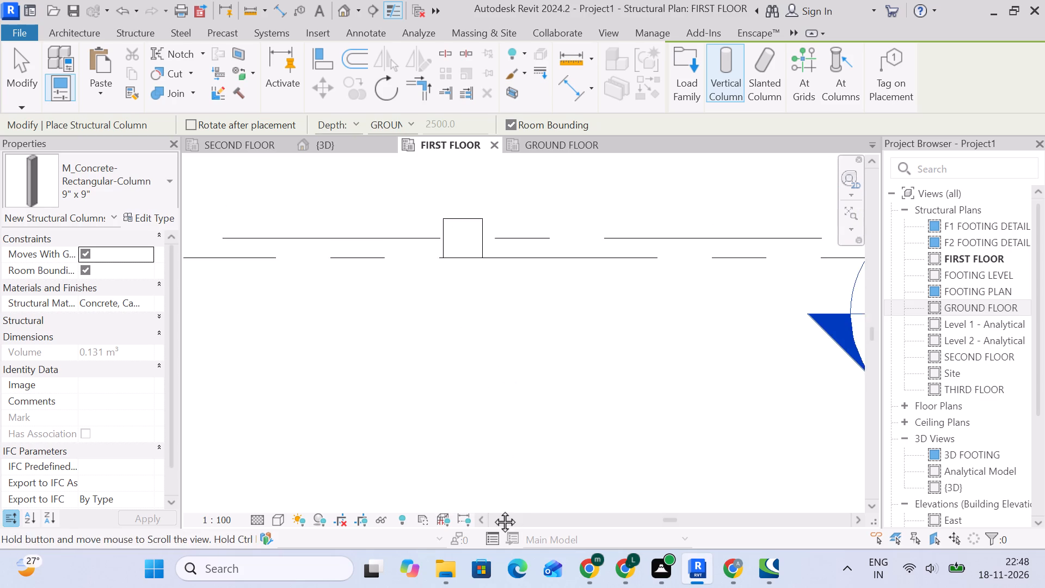
pyautogui.moveTo(493, 510); pyautogui.dragTo(492, 509, button='middle')
pyautogui.moveTo(464, 291); pyautogui.dragTo(445, 415, button='middle')
pyautogui.scroll(3, 447, 400)
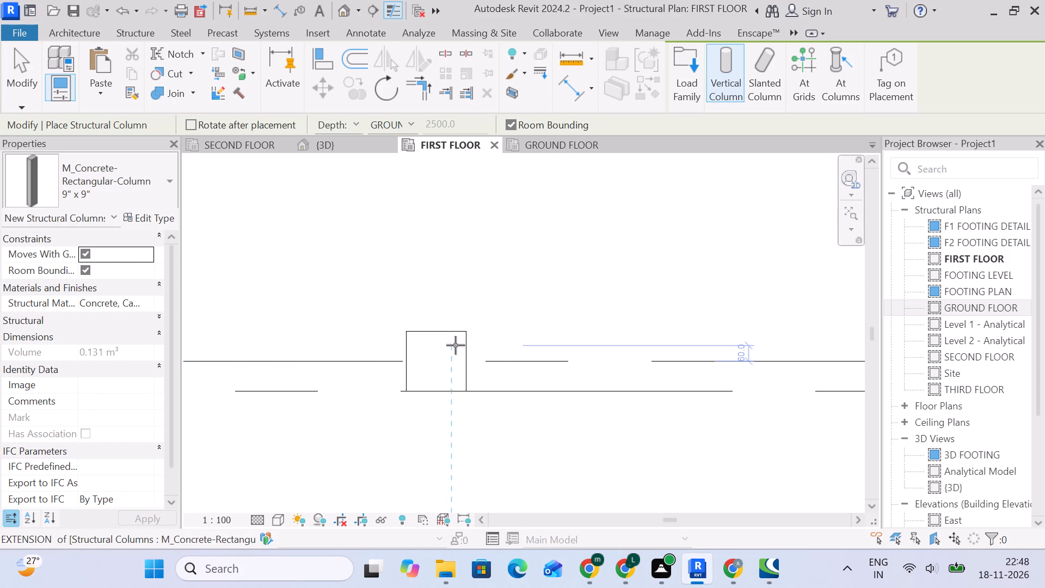
pyautogui.click(457, 345)
# Place 9" x 9" structural columns over the two linked column outlines above those parallel dashed lines.
pyautogui.moveTo(506, 227); pyautogui.dragTo(499, 587, button='middle')
pyautogui.scroll(-3, 527, 304)
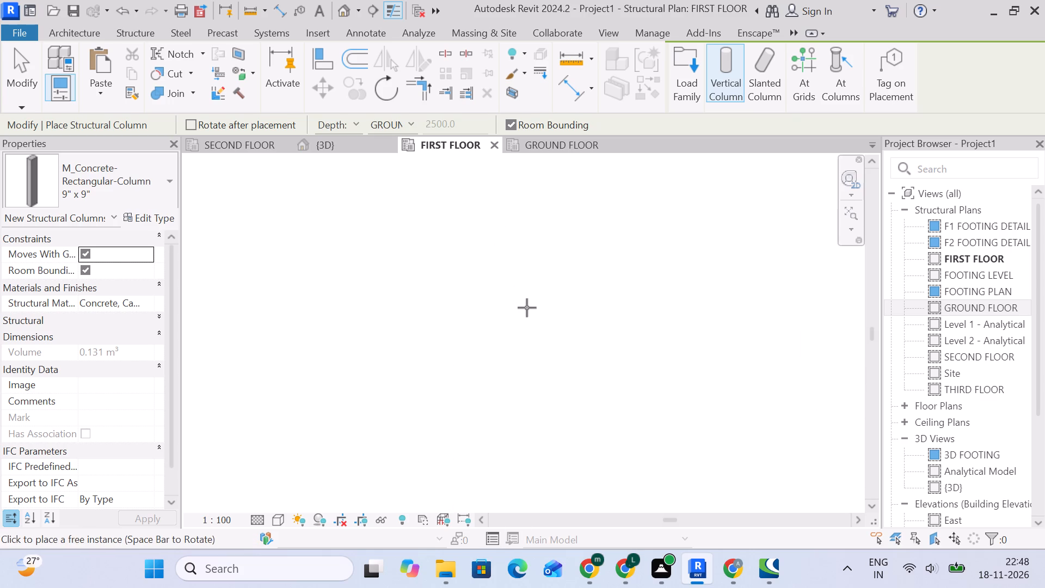
pyautogui.scroll(-1, 527, 308)
pyautogui.moveTo(524, 309); pyautogui.dragTo(510, 422, button='middle')
pyautogui.moveTo(493, 262); pyautogui.dragTo(475, 473, button='middle')
pyautogui.scroll(2, 450, 400)
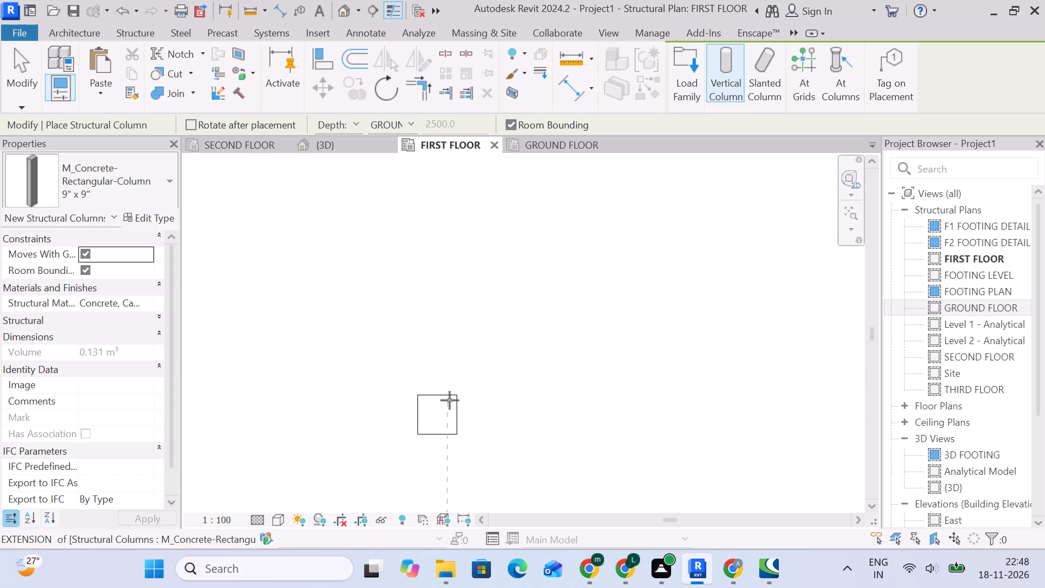
pyautogui.scroll(2, 450, 400)
pyautogui.click(451, 403)
pyautogui.scroll(-3, 485, 377)
pyautogui.moveTo(484, 381); pyautogui.dragTo(501, 578, button='middle')
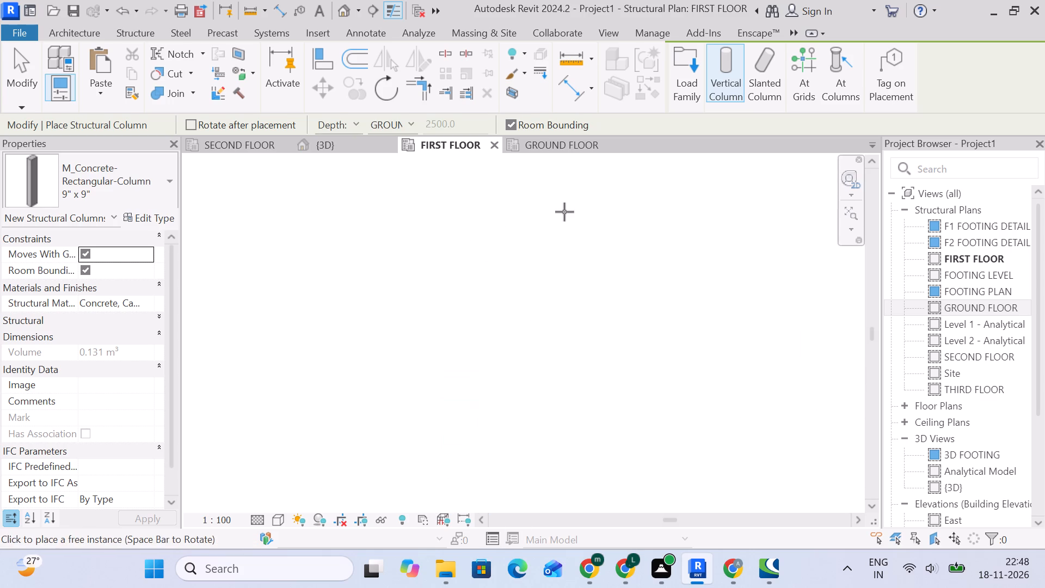
pyautogui.moveTo(562, 215); pyautogui.dragTo(556, 370, button='middle')
pyautogui.click(470, 225)
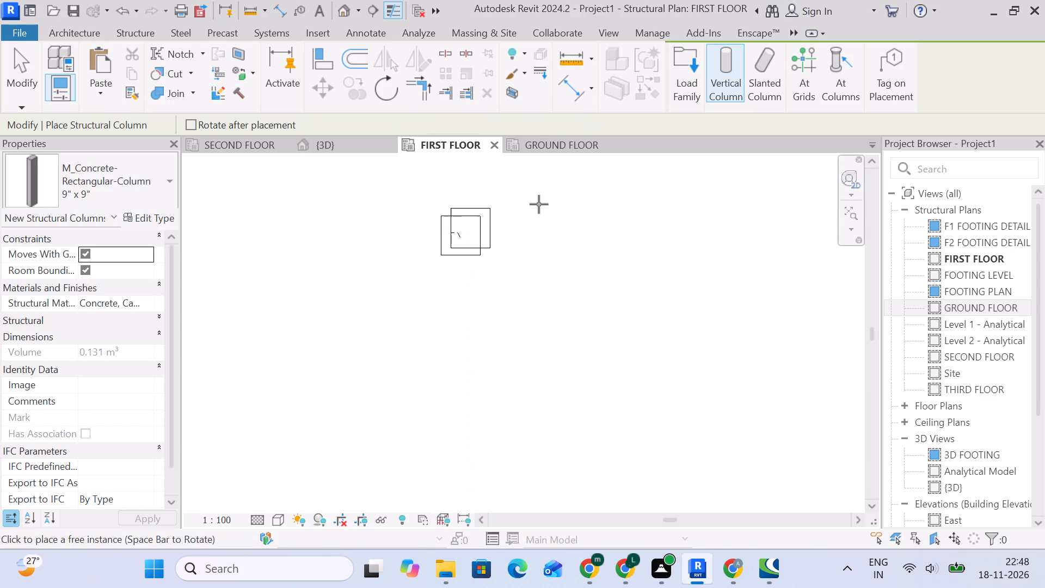
# Place 9" x 9" structural columns over the next two linked column outlines, continuing up the same vertical line.
pyautogui.moveTo(539, 204); pyautogui.dragTo(530, 506, button='middle')
pyautogui.moveTo(502, 291); pyautogui.dragTo(500, 476, button='middle')
pyautogui.moveTo(464, 262); pyautogui.dragTo(460, 438, button='middle')
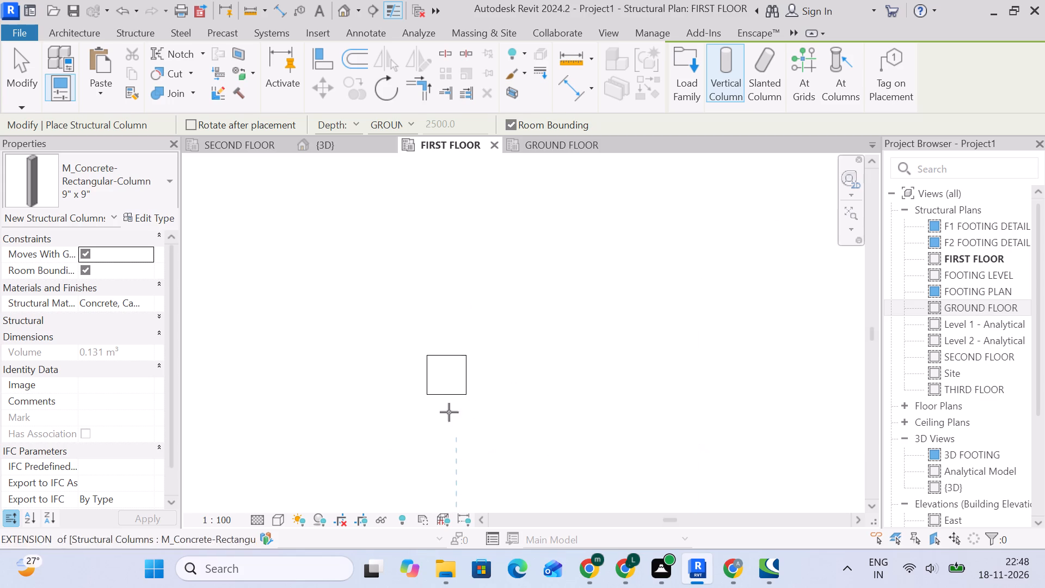
pyautogui.scroll(3, 438, 388)
pyautogui.click(464, 353)
pyautogui.scroll(-3, 525, 241)
pyautogui.moveTo(524, 259); pyautogui.dragTo(533, 542, button='middle')
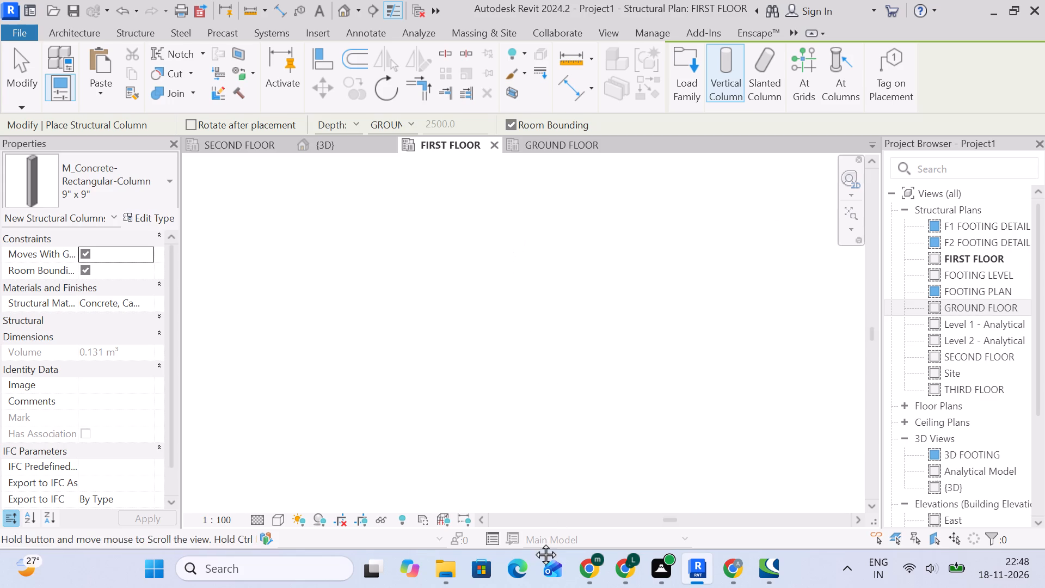
pyautogui.moveTo(533, 542); pyautogui.dragTo(533, 535, button='middle')
pyautogui.moveTo(518, 254); pyautogui.dragTo(490, 498, button='middle')
pyautogui.scroll(3, 466, 330)
pyautogui.click(470, 302)
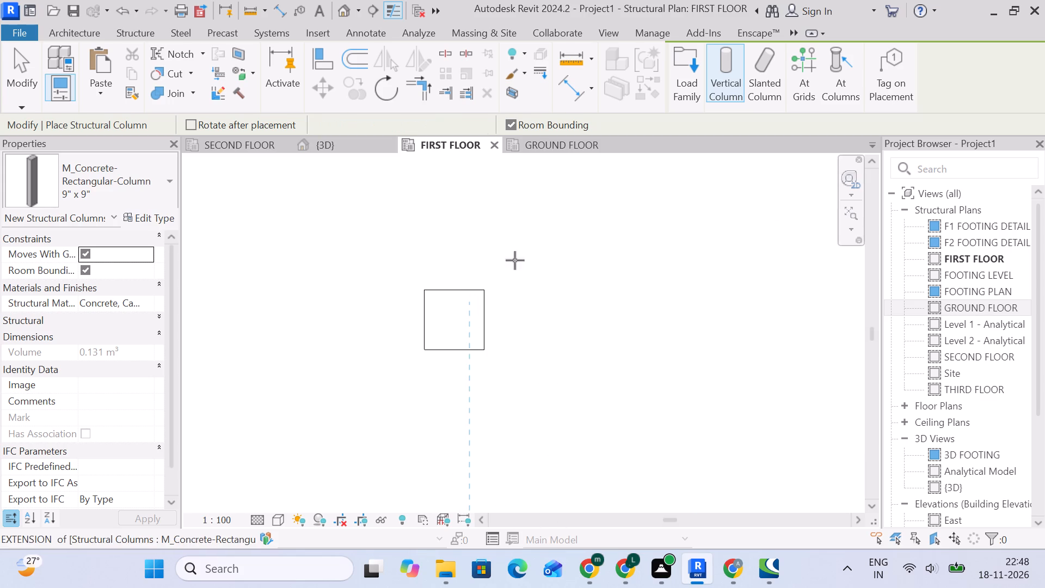
# Place 9" x 9" structural columns over the linked outline above the next horizontal grid line and the one following it.
pyautogui.moveTo(532, 229); pyautogui.dragTo(533, 535, button='middle')
pyautogui.scroll(-5, 521, 327)
pyautogui.moveTo(520, 264); pyautogui.dragTo(527, 406, button='middle')
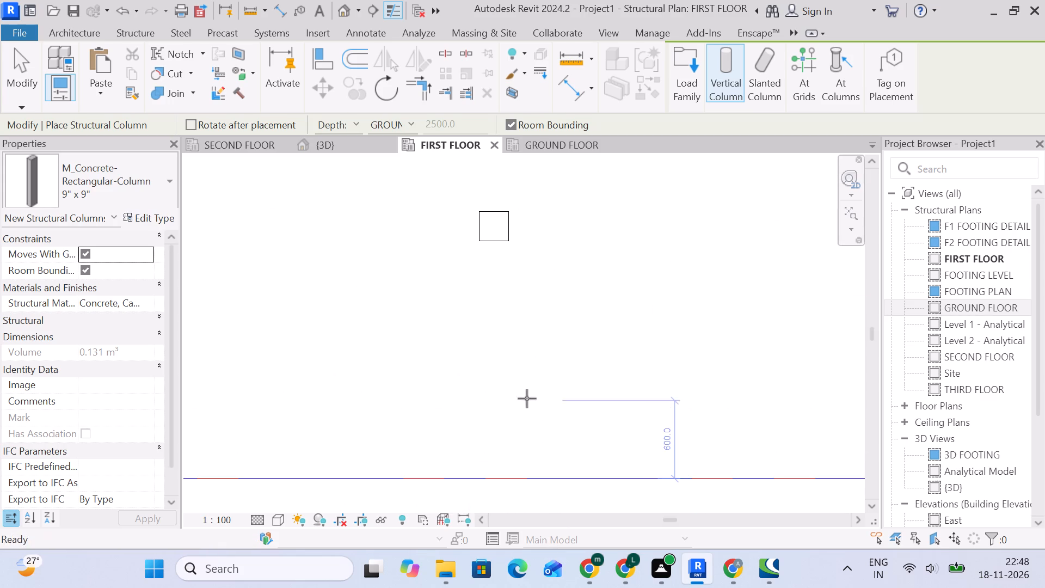
pyautogui.moveTo(518, 271); pyautogui.dragTo(505, 452, button='middle')
pyautogui.scroll(6, 492, 422)
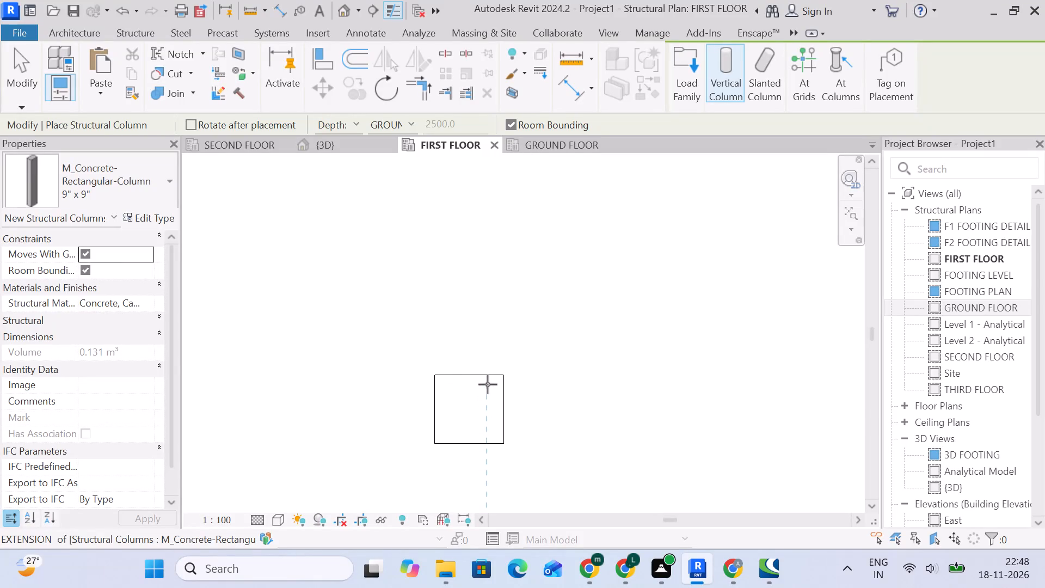
pyautogui.click(487, 385)
pyautogui.scroll(-4, 502, 373)
pyautogui.moveTo(503, 386); pyautogui.dragTo(511, 542, button='middle')
pyautogui.moveTo(524, 249); pyautogui.dragTo(527, 498, button='middle')
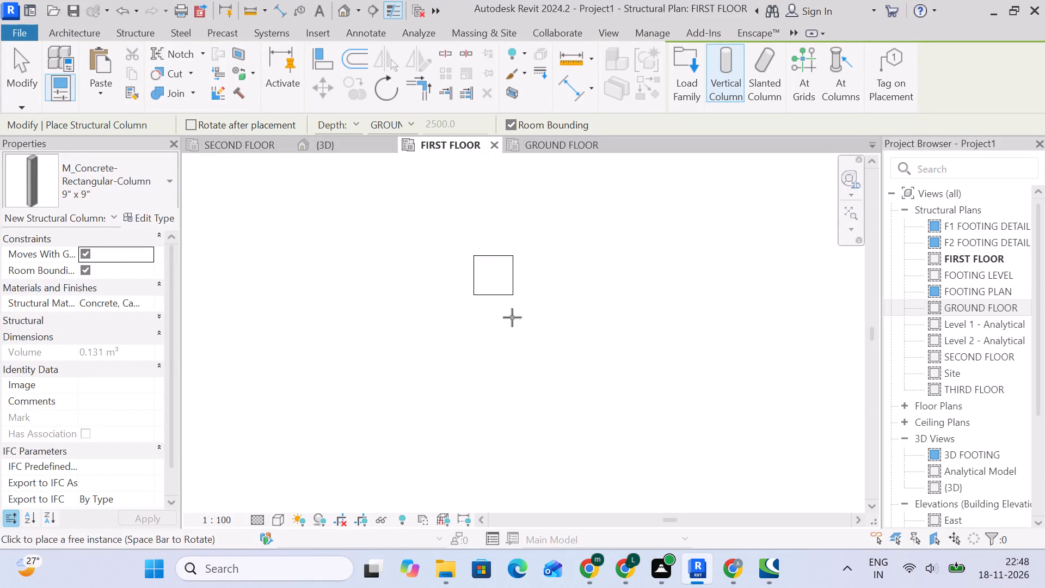
pyautogui.moveTo(512, 325); pyautogui.dragTo(506, 444, button='middle')
pyautogui.scroll(3, 498, 406)
pyautogui.click(496, 382)
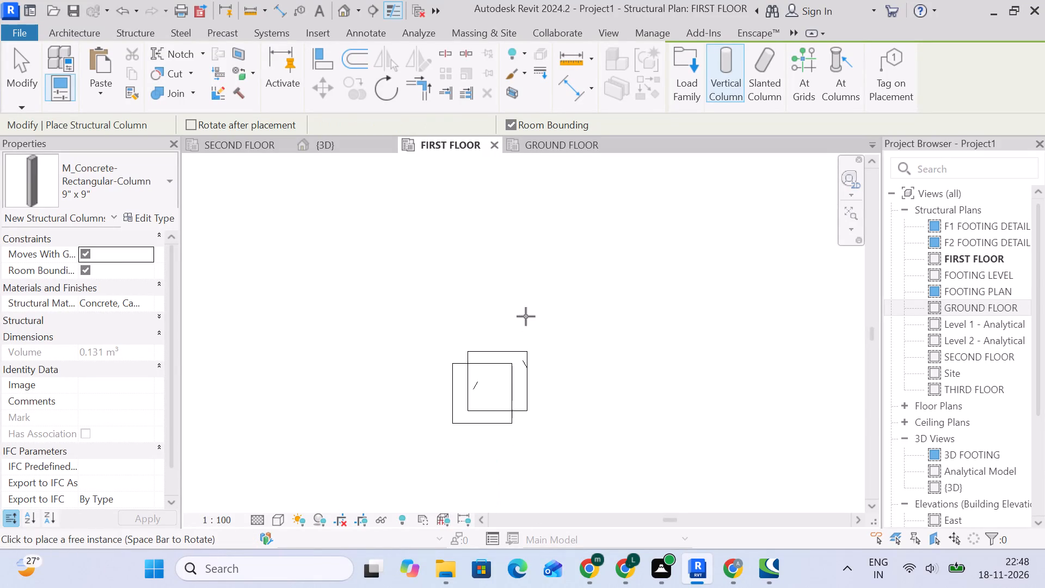
# Place 9" x 9" structural columns over the linked outline just above the next grid line and the one touching the line above.
pyautogui.scroll(-4, 528, 289)
pyautogui.moveTo(519, 321); pyautogui.dragTo(514, 446, button='middle')
pyautogui.moveTo(505, 234); pyautogui.dragTo(493, 446, button='middle')
pyautogui.moveTo(518, 266); pyautogui.dragTo(497, 431, button='middle')
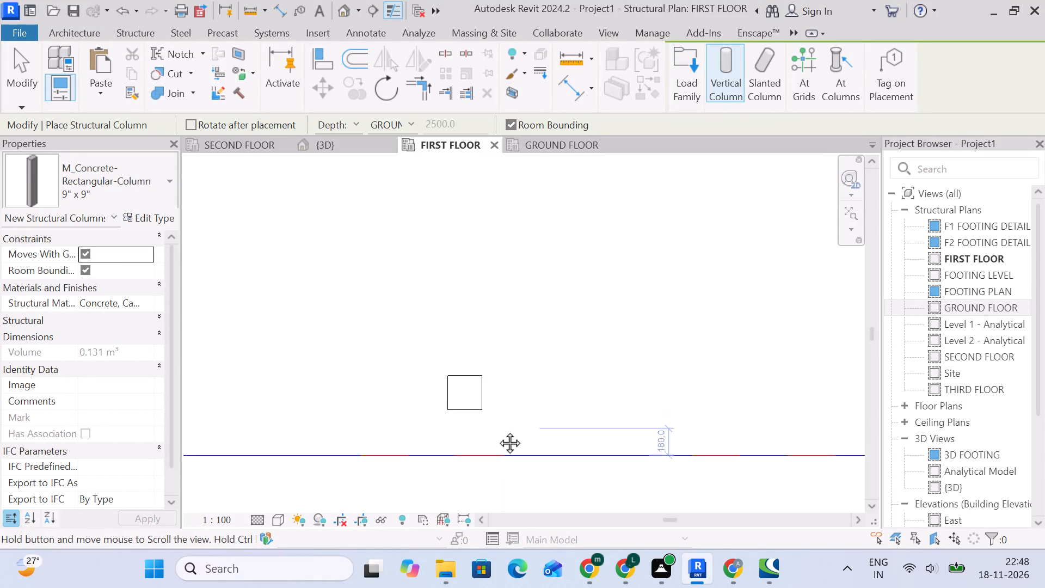
pyautogui.moveTo(497, 431); pyautogui.dragTo(497, 429, button='middle')
pyautogui.scroll(4, 483, 379)
pyautogui.scroll(-1, 468, 401)
pyautogui.scroll(4, 467, 402)
pyautogui.click(470, 384)
pyautogui.scroll(-5, 496, 370)
pyautogui.moveTo(491, 377); pyautogui.dragTo(484, 542, button='middle')
pyautogui.scroll(-1, 483, 570)
pyautogui.moveTo(503, 253); pyautogui.dragTo(517, 471, button='middle')
pyautogui.moveTo(512, 296); pyautogui.dragTo(511, 529, button='middle')
pyautogui.scroll(4, 499, 440)
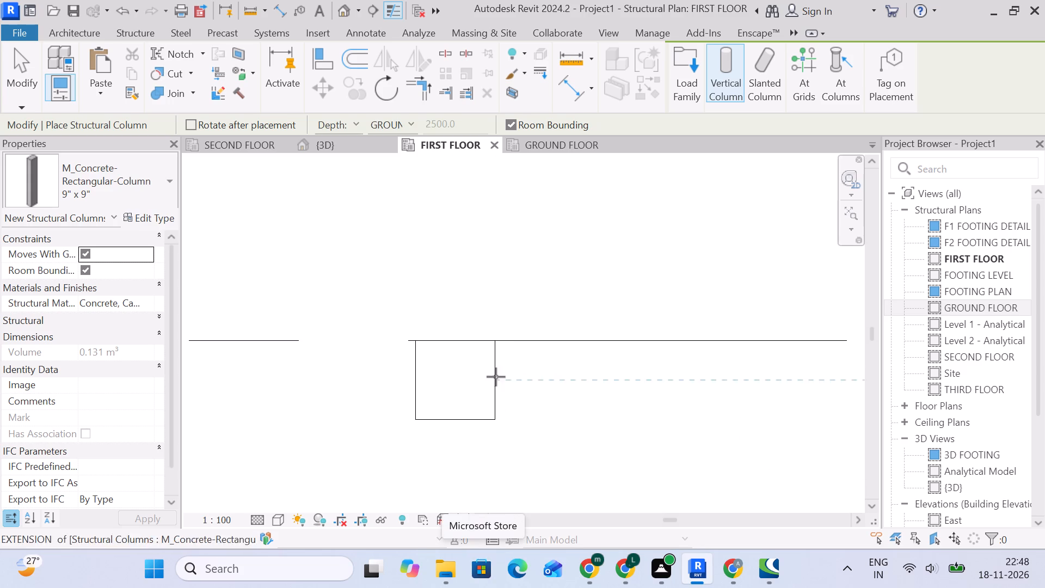
pyautogui.click(474, 362)
# Place 9" x 9" structural columns over the next two linked column outlines up the line, approaching grid X.
pyautogui.scroll(-4, 487, 356)
pyautogui.moveTo(489, 374); pyautogui.dragTo(512, 583, button='middle')
pyautogui.moveTo(502, 238); pyautogui.dragTo(496, 425, button='middle')
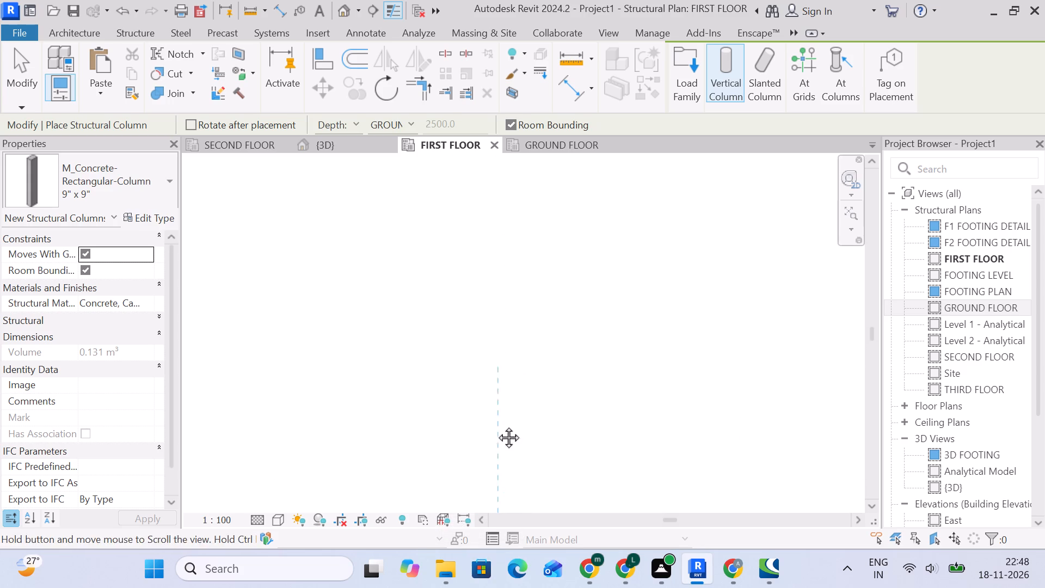
pyautogui.moveTo(496, 425); pyautogui.dragTo(496, 530, button='middle')
pyautogui.moveTo(503, 326); pyautogui.dragTo(503, 449, button='middle')
pyautogui.scroll(4, 500, 423)
pyautogui.moveTo(497, 357); pyautogui.dragTo(498, 362)
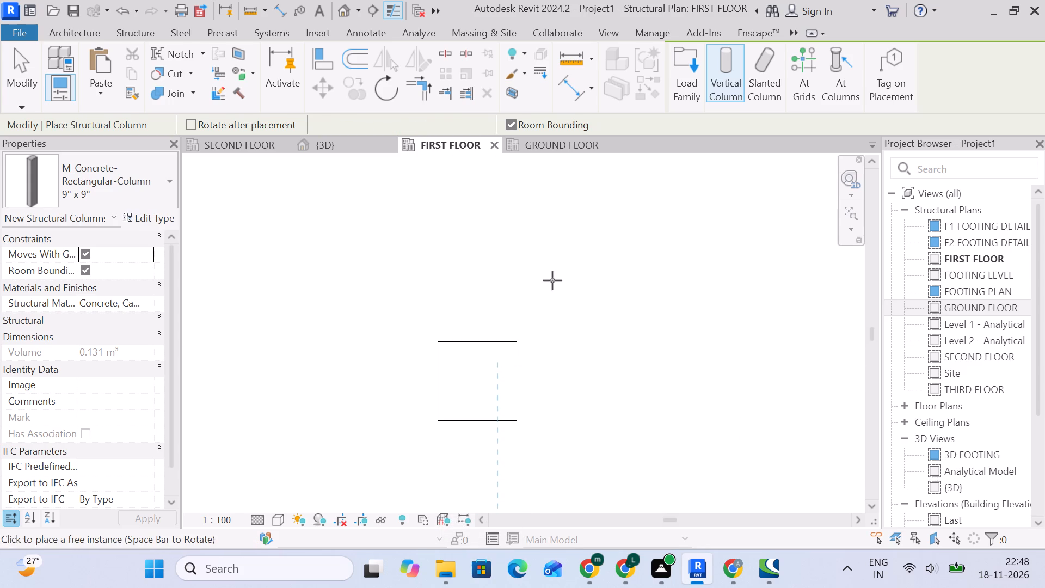
pyautogui.scroll(-4, 554, 278)
pyautogui.moveTo(553, 311); pyautogui.dragTo(553, 563, button='middle')
pyautogui.scroll(1, 508, 297)
pyautogui.moveTo(508, 291); pyautogui.dragTo(505, 518, button='middle')
pyautogui.scroll(-1, 505, 517)
pyautogui.moveTo(515, 292); pyautogui.dragTo(506, 537, button='middle')
pyautogui.scroll(-1, 506, 537)
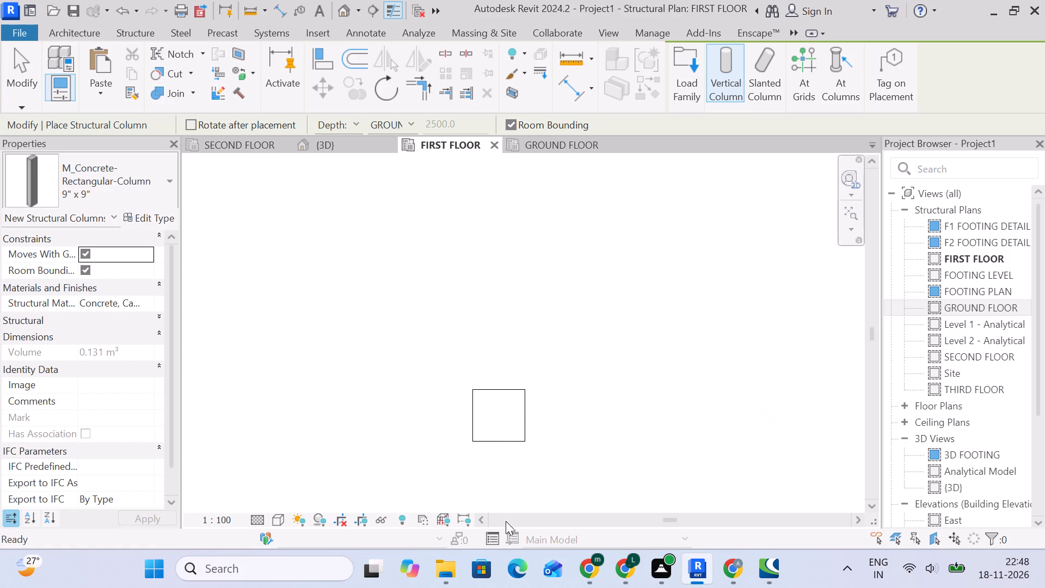
pyautogui.scroll(5, 505, 431)
pyautogui.click(513, 380)
# Place 9" x 9" structural columns over the linked outline just below grid X and the next outline above that grid.
pyautogui.scroll(-4, 563, 351)
pyautogui.moveTo(552, 363); pyautogui.dragTo(545, 501, button='middle')
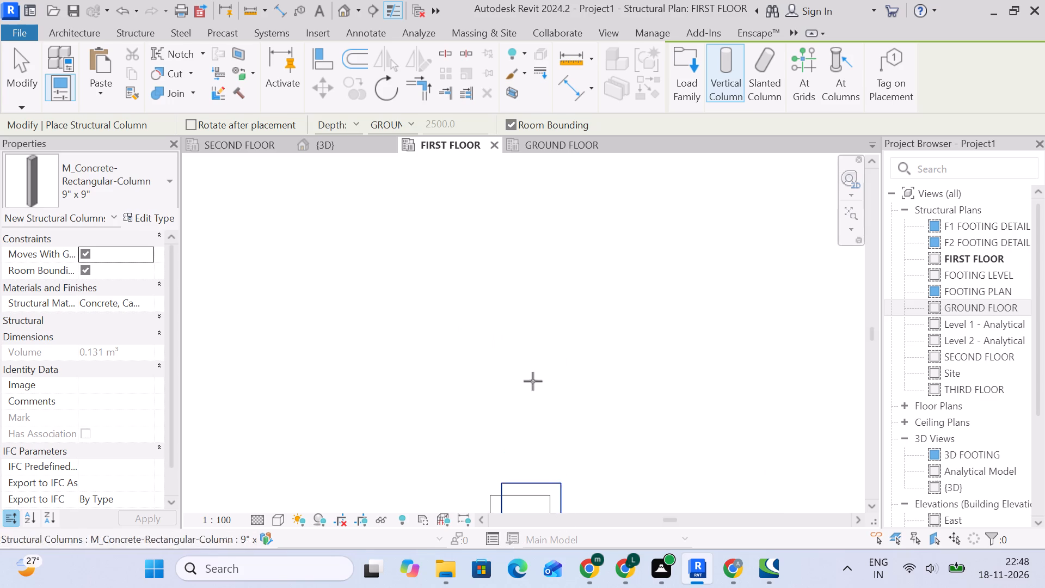
pyautogui.moveTo(542, 259); pyautogui.dragTo(525, 580, button='middle')
pyautogui.moveTo(549, 339); pyautogui.dragTo(528, 547, button='middle')
pyautogui.scroll(-1, 529, 547)
pyautogui.moveTo(507, 342); pyautogui.dragTo(509, 533, button='middle')
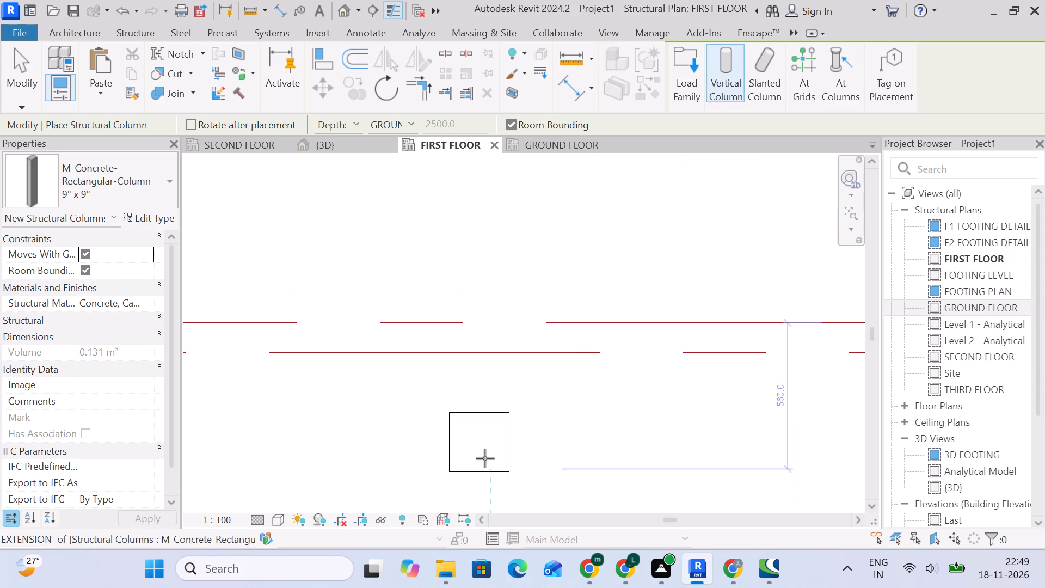
pyautogui.scroll(3, 483, 455)
pyautogui.click(496, 416)
pyautogui.scroll(-5, 500, 416)
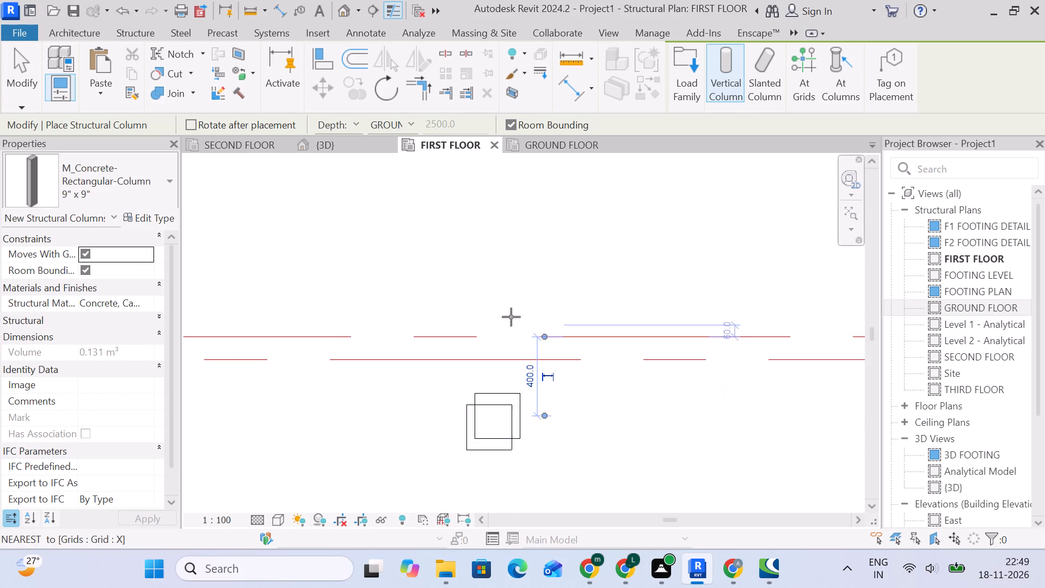
pyautogui.scroll(-4, 521, 327)
pyautogui.moveTo(518, 372); pyautogui.dragTo(569, 560, button='middle')
pyautogui.moveTo(548, 332); pyautogui.dragTo(544, 510, button='middle')
pyautogui.scroll(3, 568, 408)
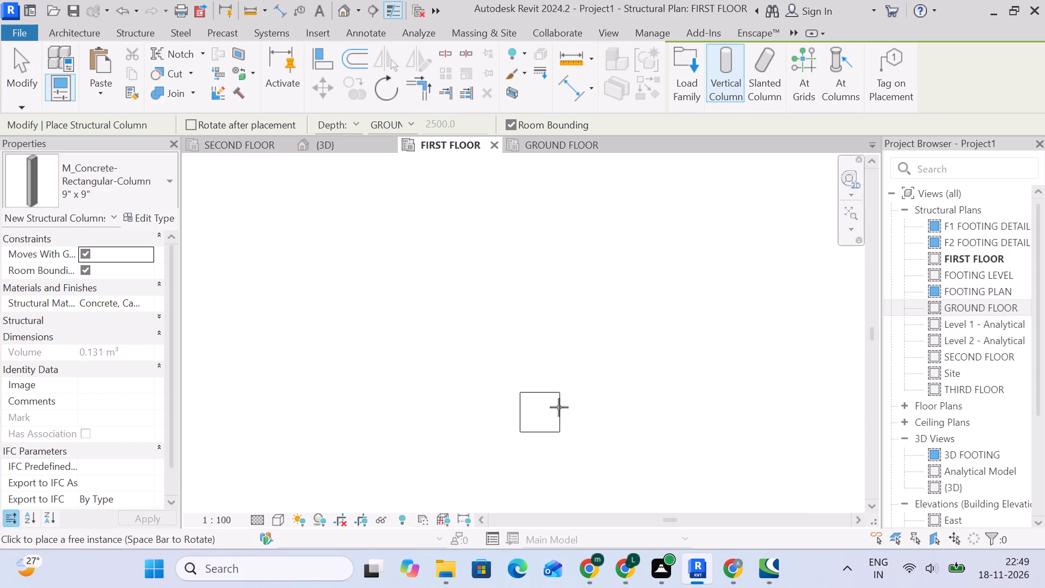
pyautogui.scroll(9, 558, 407)
pyautogui.click(543, 388)
# Place 9" x 9" structural columns over the linked outline below the next horizontal grid line and the one following it.
pyautogui.scroll(-6, 544, 388)
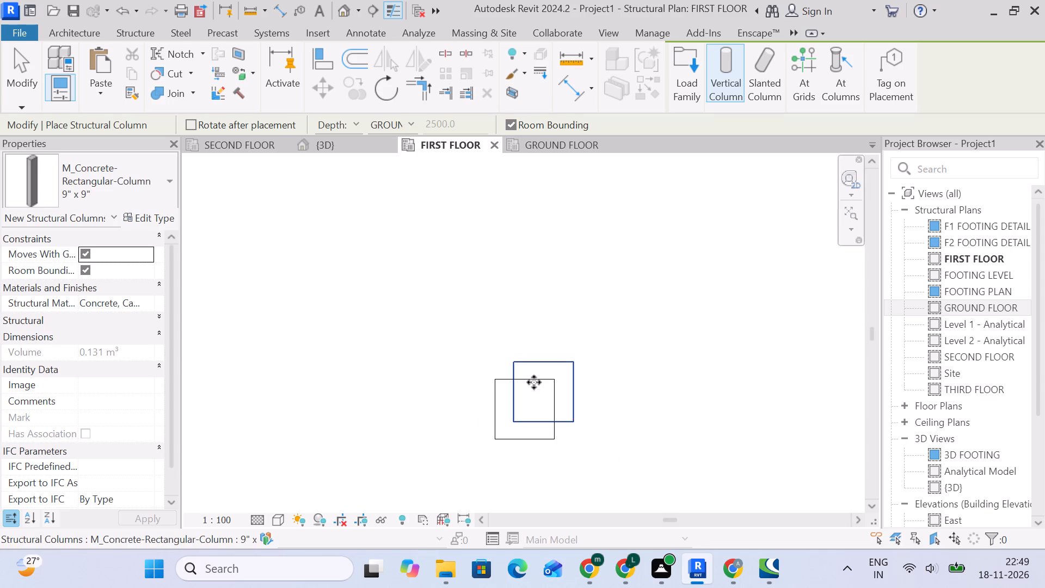
pyautogui.scroll(-10, 534, 382)
pyautogui.moveTo(540, 323); pyautogui.dragTo(519, 491, button='middle')
pyautogui.scroll(4, 517, 363)
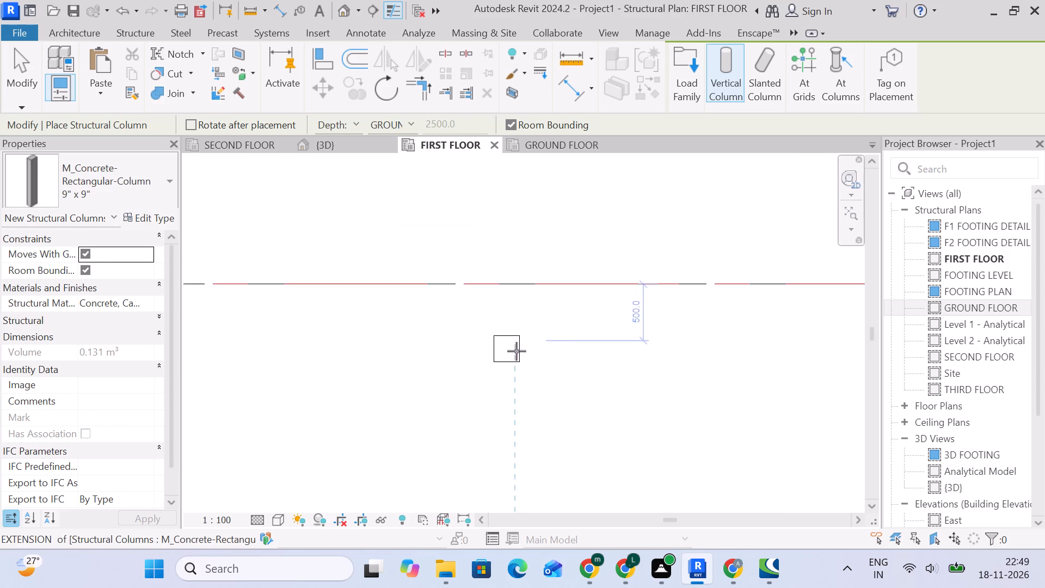
pyautogui.scroll(8, 517, 352)
pyautogui.click(508, 321)
pyautogui.scroll(-6, 515, 322)
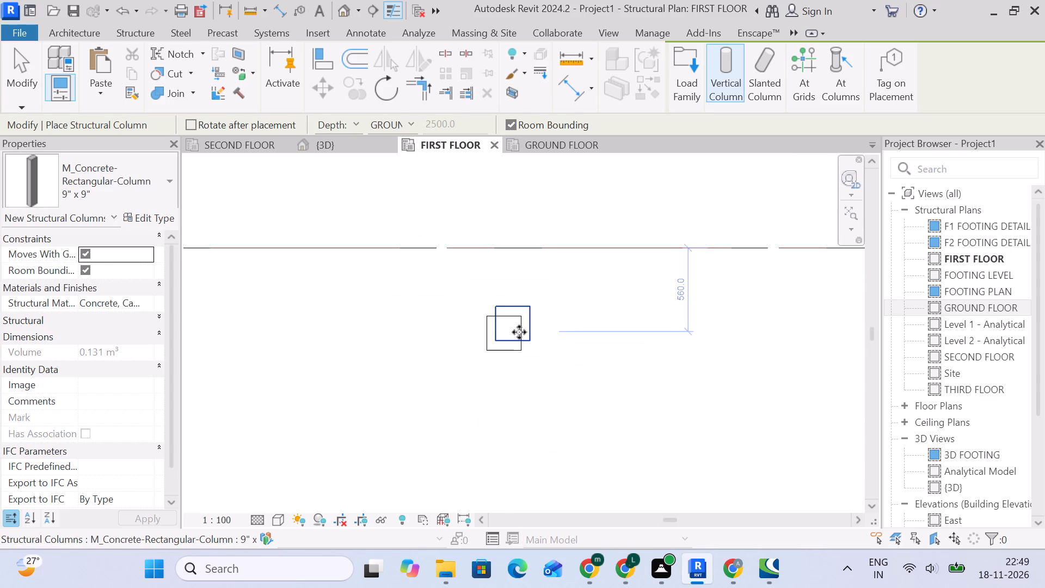
pyautogui.scroll(-11, 520, 332)
pyautogui.moveTo(521, 344); pyautogui.dragTo(516, 463, button='middle')
pyautogui.scroll(19, 521, 383)
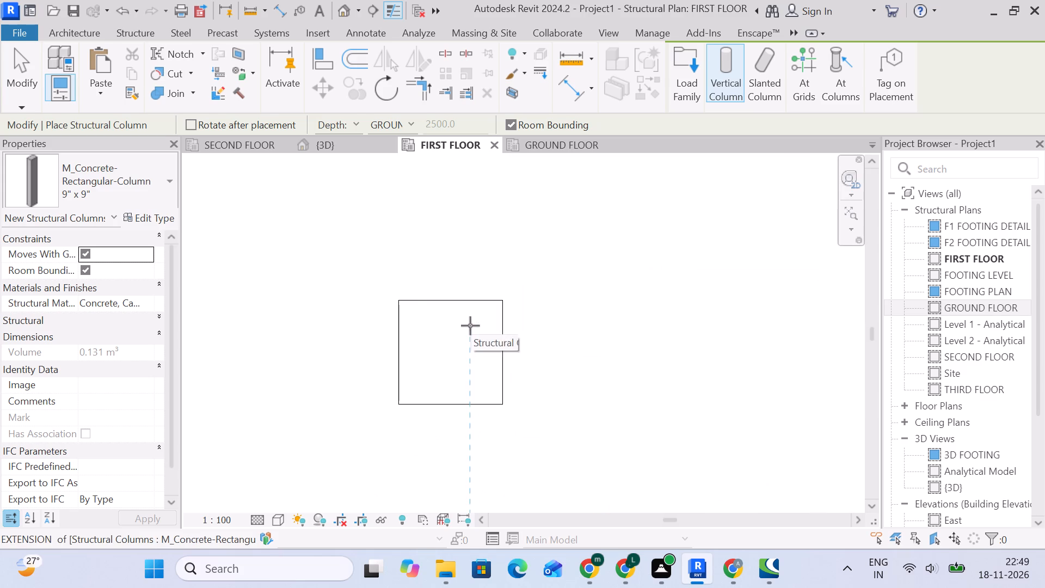
pyautogui.click(470, 326)
# Place 9" x 9" structural columns over the next two linked column outlines farther up the same vertical line.
pyautogui.scroll(-5, 471, 326)
pyautogui.moveTo(474, 333); pyautogui.dragTo(493, 513, button='middle')
pyautogui.scroll(1, 495, 369)
pyautogui.moveTo(507, 242); pyautogui.dragTo(531, 523, button='middle')
pyautogui.scroll(-1, 531, 512)
pyautogui.moveTo(536, 250); pyautogui.dragTo(550, 533, button='middle')
pyautogui.scroll(3, 536, 402)
pyautogui.click(528, 349)
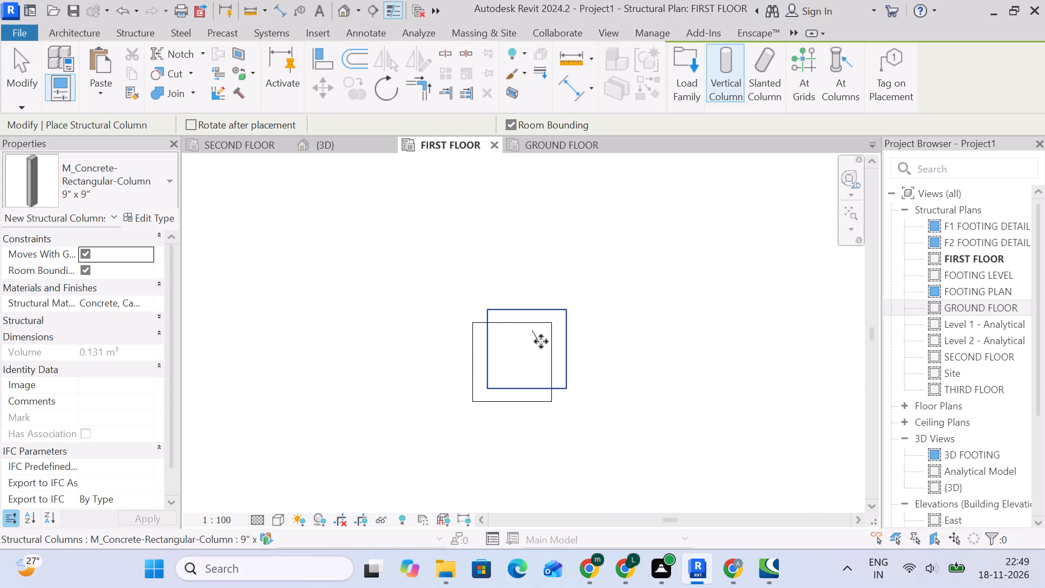
pyautogui.scroll(-3, 542, 344)
pyautogui.moveTo(543, 366); pyautogui.dragTo(540, 578, button='middle')
pyautogui.moveTo(542, 252); pyautogui.dragTo(538, 535, button='middle')
pyautogui.moveTo(535, 326); pyautogui.dragTo(525, 587, button='middle')
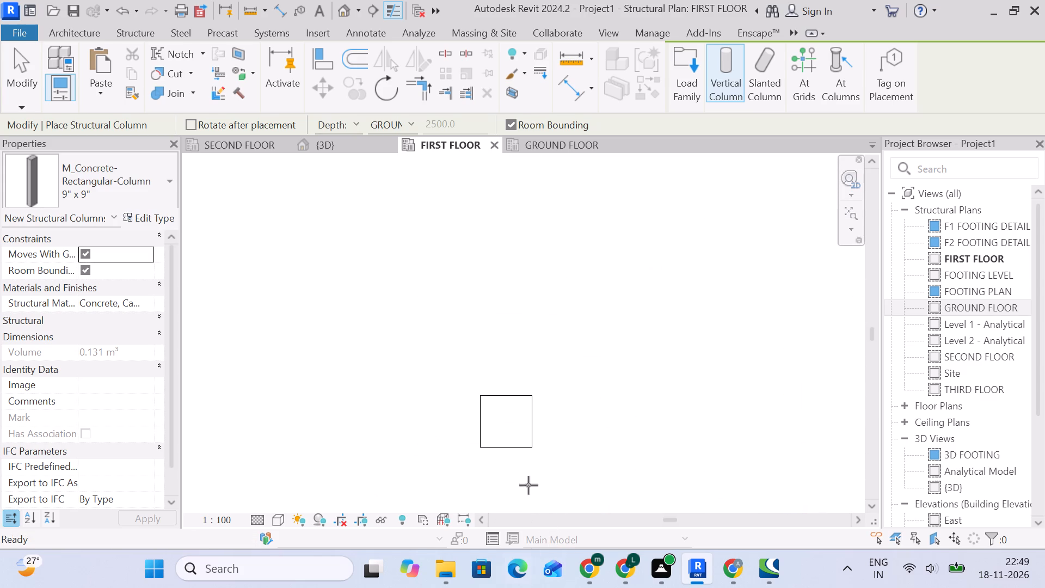
pyautogui.scroll(3, 528, 458)
pyautogui.click(519, 389)
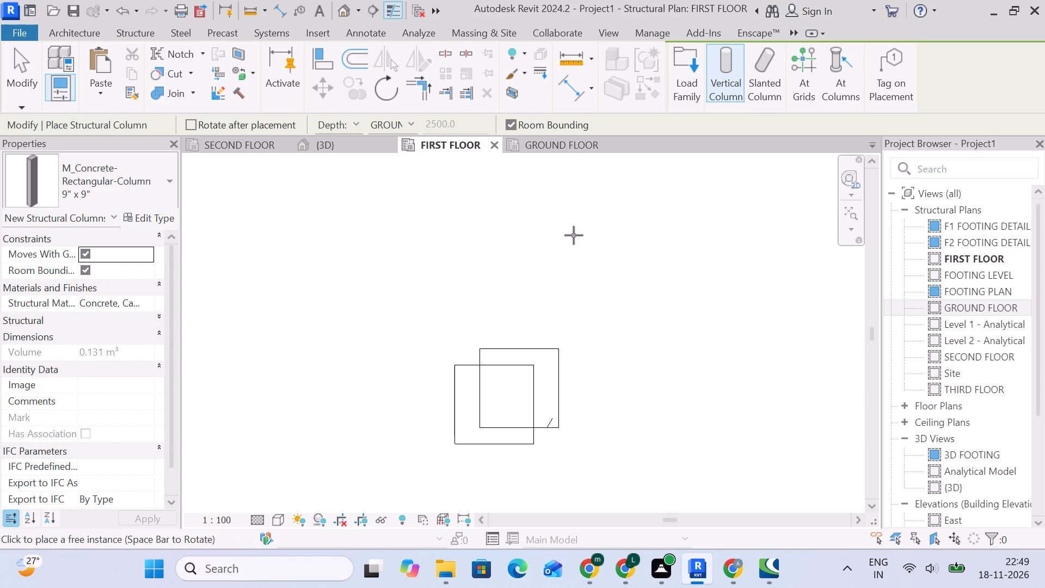
# Place 9" x 9" structural columns over the next two linked column outlines up the current vertical line.
pyautogui.scroll(-4, 562, 243)
pyautogui.moveTo(559, 254); pyautogui.dragTo(507, 587, button='middle')
pyautogui.moveTo(528, 301); pyautogui.dragTo(552, 474, button='middle')
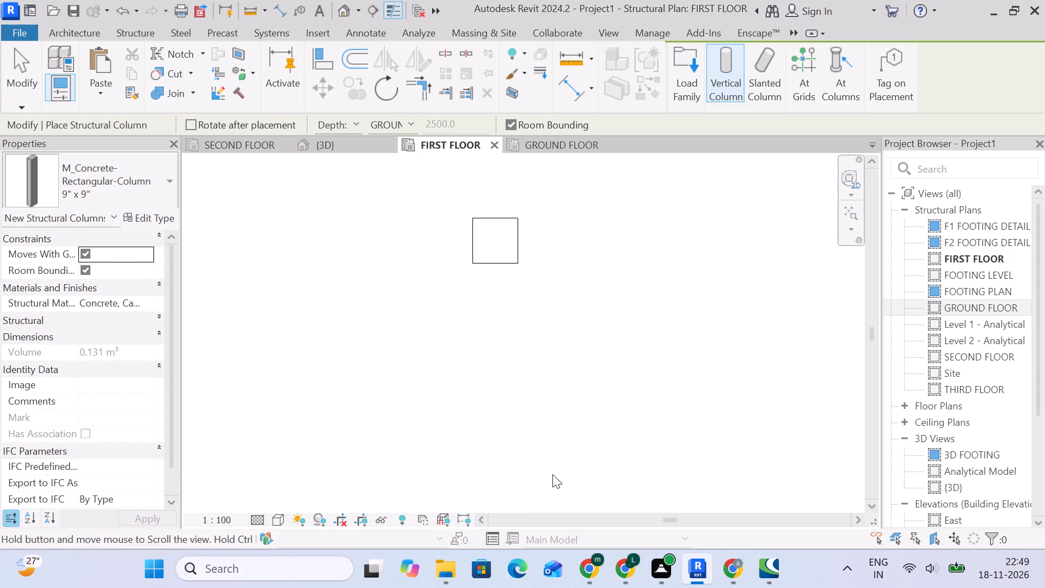
pyautogui.moveTo(530, 322); pyautogui.dragTo(524, 509, button='middle')
pyautogui.scroll(4, 500, 476)
pyautogui.click(506, 379)
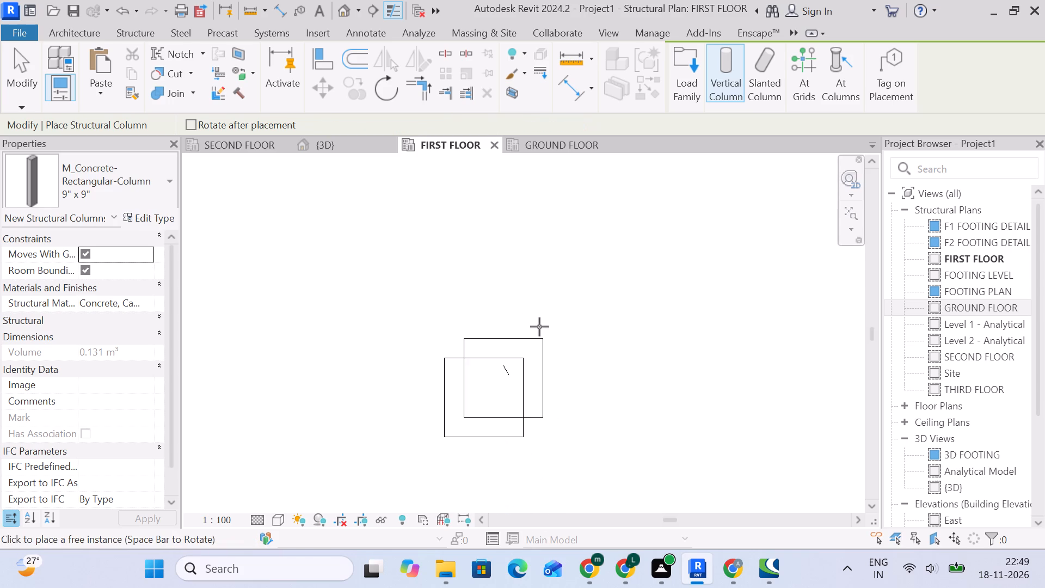
pyautogui.scroll(-5, 539, 327)
pyautogui.moveTo(530, 346); pyautogui.dragTo(540, 512, button='middle')
pyautogui.moveTo(530, 264); pyautogui.dragTo(527, 485, button='middle')
pyautogui.moveTo(542, 295); pyautogui.dragTo(544, 445, button='middle')
pyautogui.scroll(2, 528, 383)
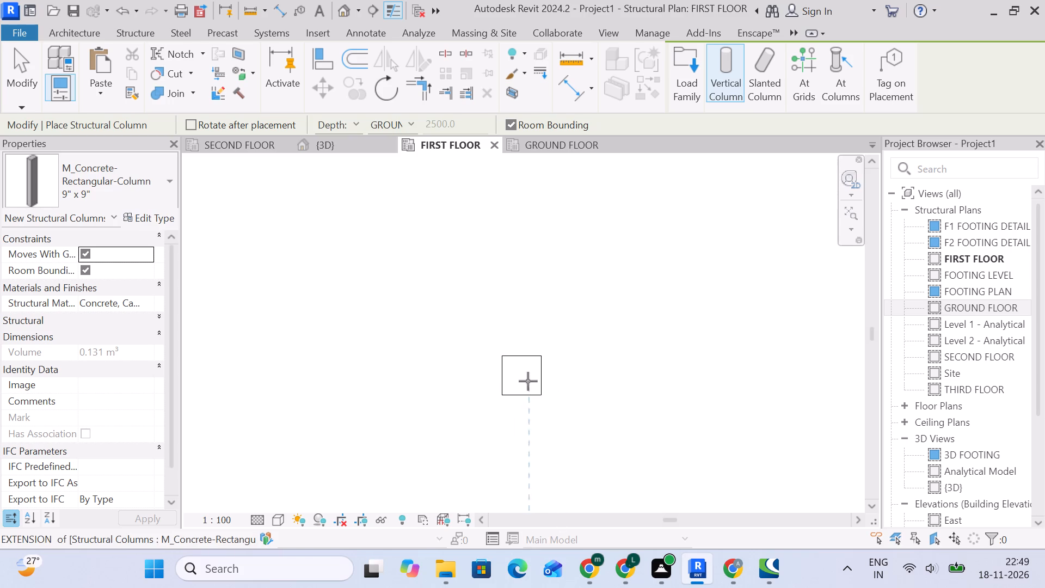
pyautogui.scroll(3, 528, 381)
pyautogui.click(534, 344)
# Continue up the same vertical line, placing 9" x 9" structural columns over the following two linked outlines.
pyautogui.scroll(-5, 551, 327)
pyautogui.moveTo(546, 339); pyautogui.dragTo(538, 523, button='middle')
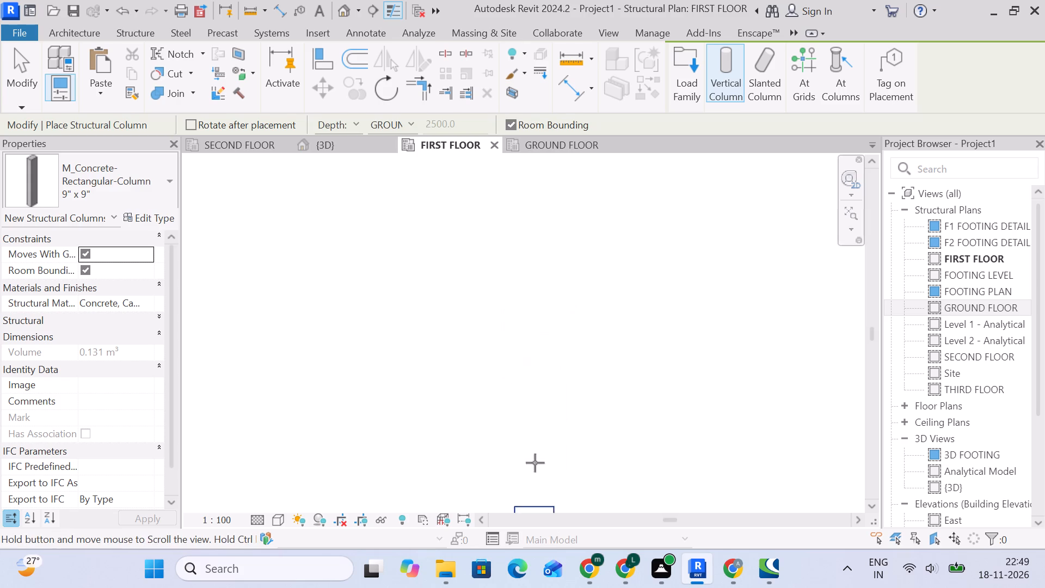
pyautogui.moveTo(527, 212); pyautogui.dragTo(517, 481, button='middle')
pyautogui.moveTo(538, 301); pyautogui.dragTo(521, 414, button='middle')
pyautogui.scroll(5, 522, 417)
pyautogui.scroll(4, 500, 363)
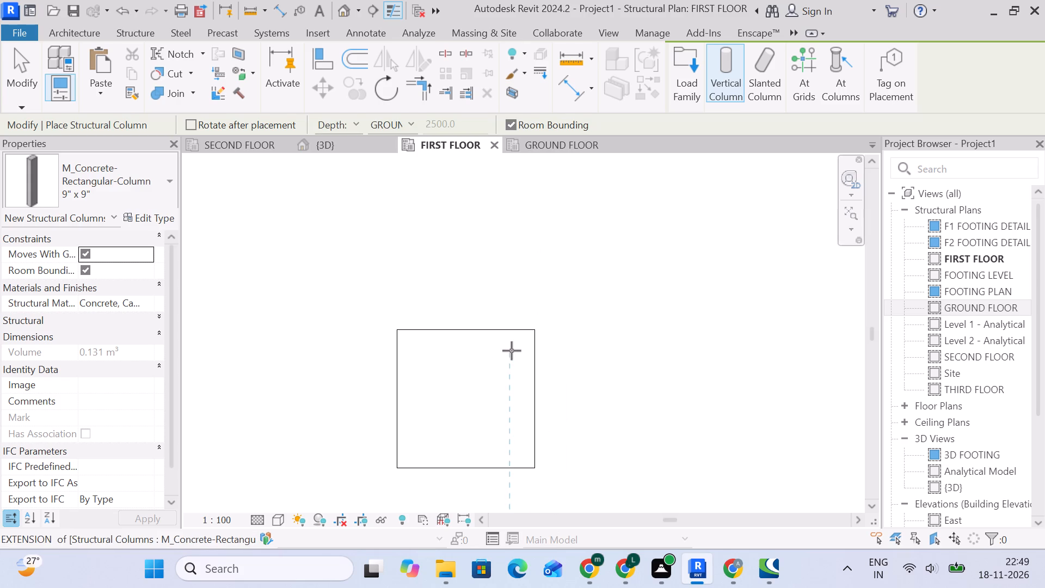
pyautogui.click(514, 348)
pyautogui.scroll(-5, 519, 341)
pyautogui.moveTo(531, 422); pyautogui.dragTo(552, 517, button='middle')
pyautogui.moveTo(570, 298); pyautogui.dragTo(562, 475, button='middle')
pyautogui.scroll(-1, 563, 466)
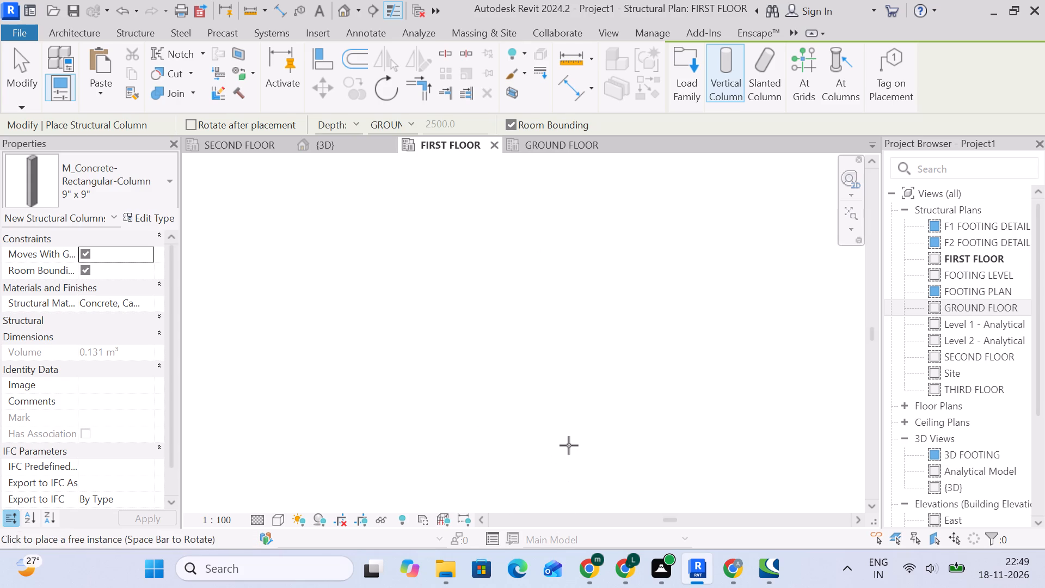
pyautogui.scroll(-5, 569, 445)
pyautogui.moveTo(565, 283); pyautogui.dragTo(551, 504, button='middle')
pyautogui.scroll(13, 538, 368)
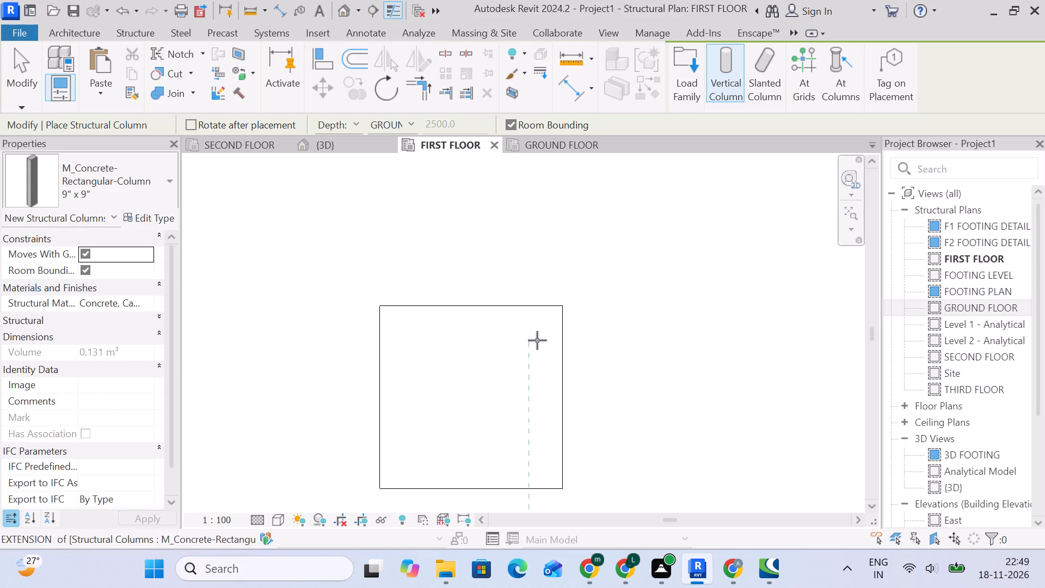
pyautogui.click(537, 330)
# Place 9" x 9" structural columns over another two linked column outlines farther up the vertical line.
pyautogui.scroll(-5, 536, 328)
pyautogui.scroll(1, 538, 340)
pyautogui.scroll(-6, 548, 346)
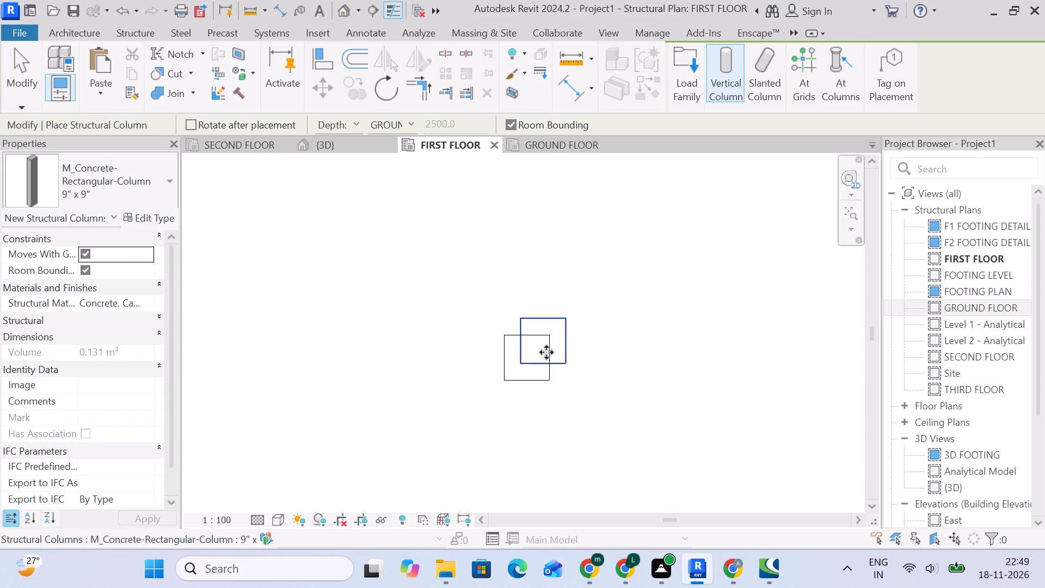
pyautogui.scroll(-4, 546, 352)
pyautogui.moveTo(535, 252); pyautogui.dragTo(530, 559, button='middle')
pyautogui.moveTo(531, 353); pyautogui.dragTo(530, 485, button='middle')
pyautogui.scroll(4, 530, 485)
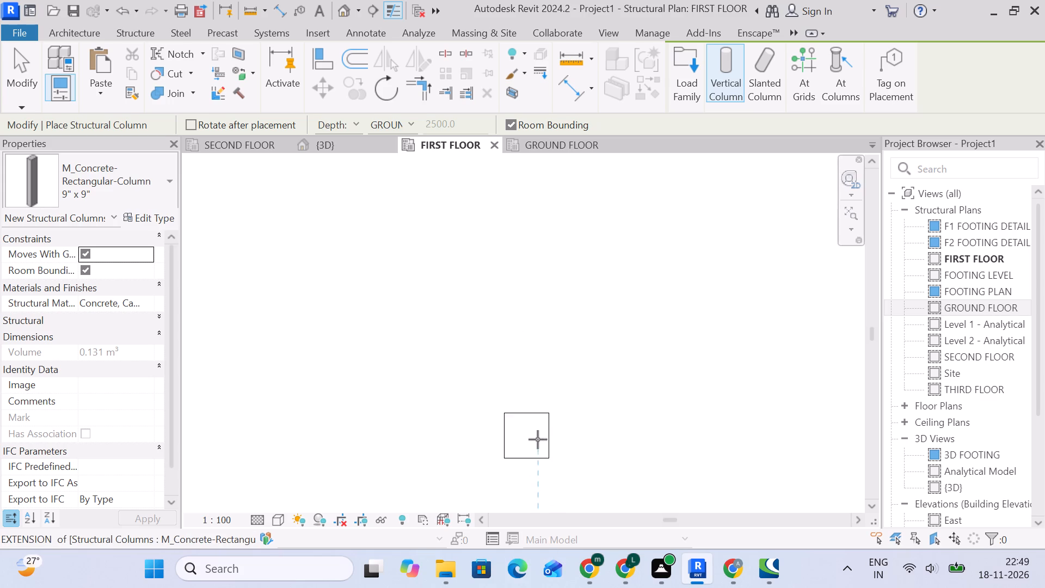
pyautogui.scroll(9, 538, 439)
pyautogui.click(553, 393)
pyautogui.scroll(-5, 552, 389)
pyautogui.moveTo(550, 421); pyautogui.dragTo(552, 483, button='middle')
pyautogui.scroll(-7, 552, 483)
pyautogui.moveTo(553, 267); pyautogui.dragTo(534, 587, button='middle')
pyautogui.scroll(5, 526, 409)
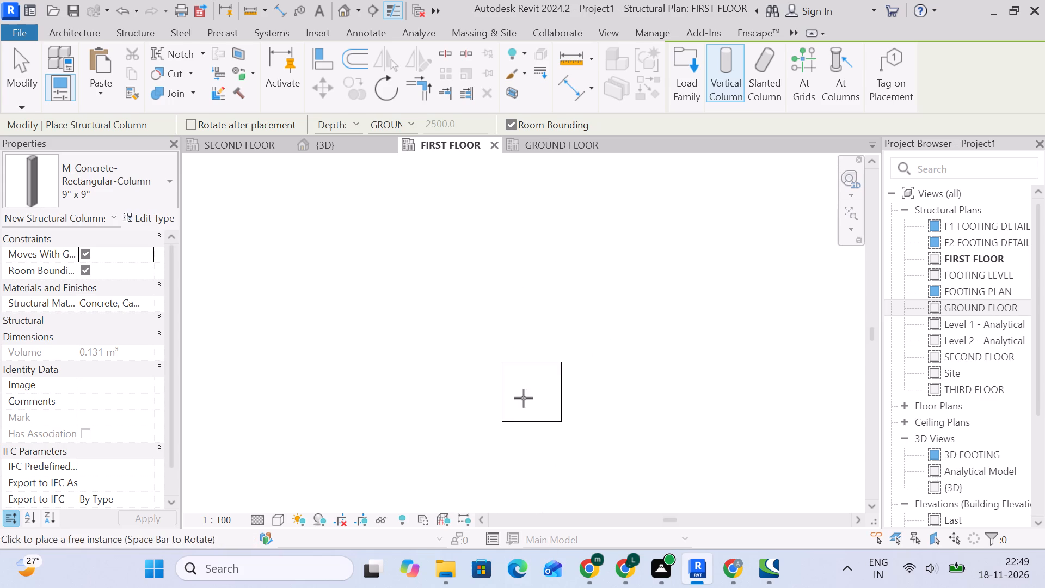
pyautogui.scroll(4, 561, 382)
pyautogui.click(550, 364)
# Place 9" x 9" structural columns over the two linked outlines just below the line's upper corner outline.
pyautogui.scroll(-7, 545, 369)
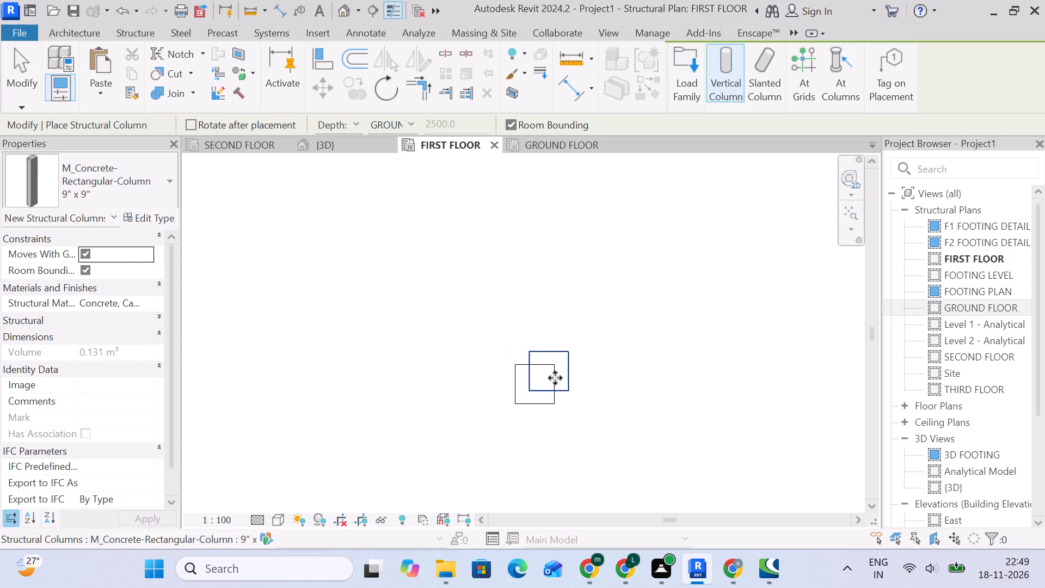
pyautogui.scroll(-6, 557, 378)
pyautogui.moveTo(562, 258); pyautogui.dragTo(531, 443, button='middle')
pyautogui.scroll(4, 511, 369)
pyautogui.scroll(5, 534, 325)
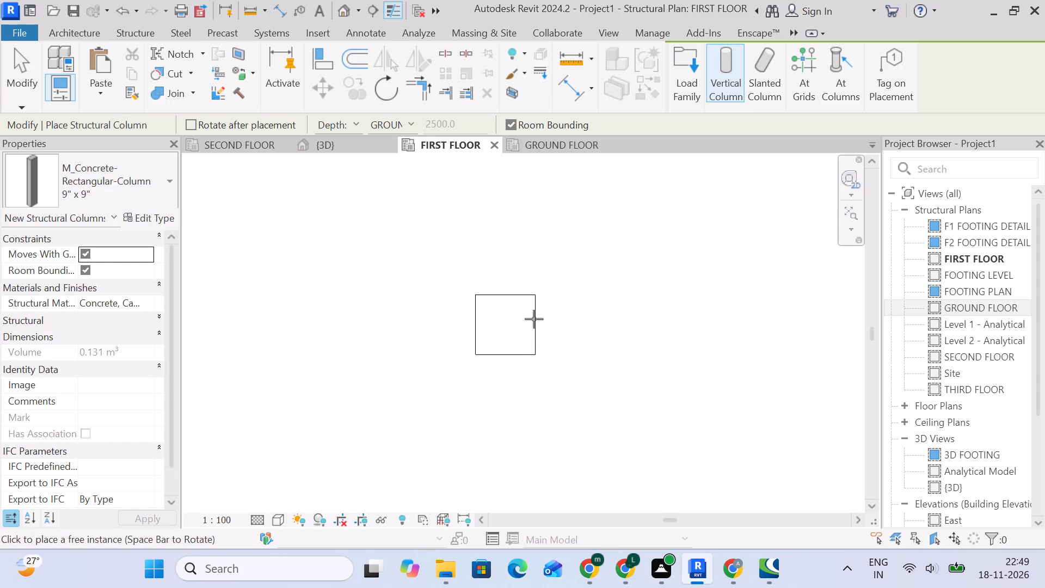
pyautogui.scroll(5, 534, 319)
pyautogui.click(516, 302)
pyautogui.scroll(-13, 519, 301)
pyautogui.moveTo(524, 210); pyautogui.dragTo(492, 567, button='middle')
pyautogui.scroll(3, 490, 434)
pyautogui.scroll(5, 483, 363)
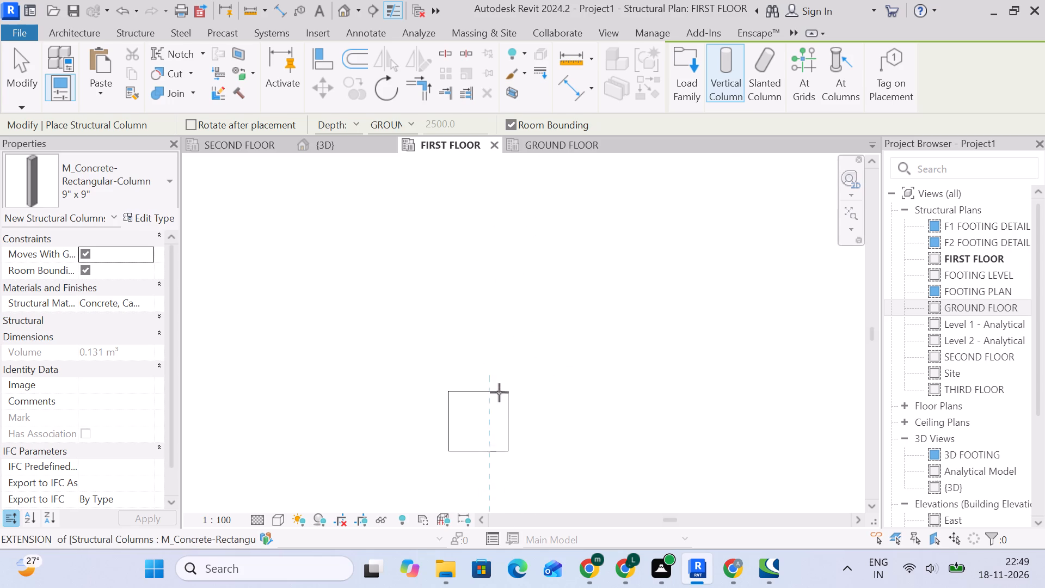
pyautogui.click(490, 406)
# Place a 9" x 9" structural column over the corner outline at the upper end of the vertical line.
pyautogui.scroll(-7, 520, 312)
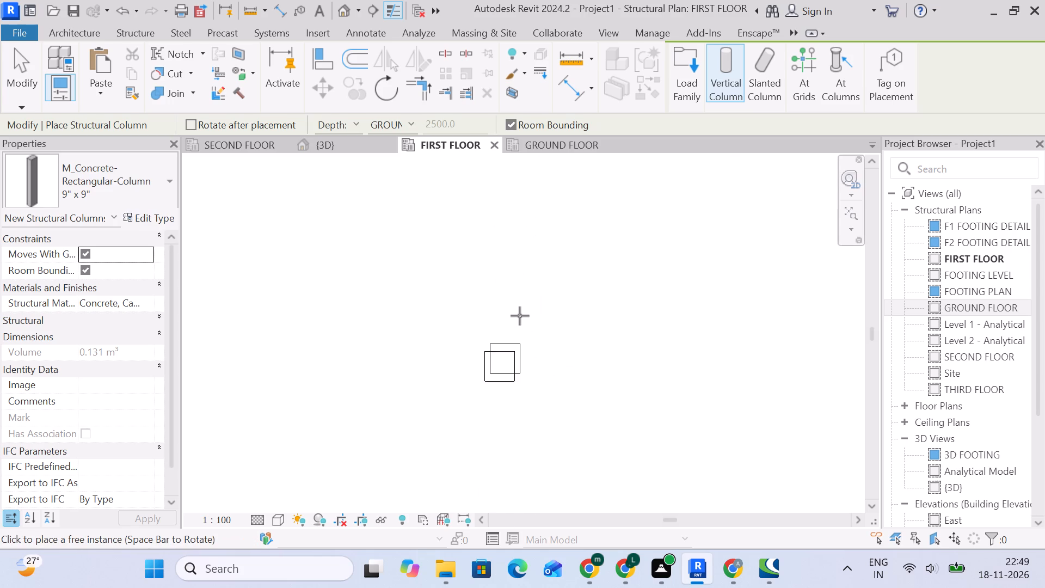
pyautogui.scroll(-4, 519, 310)
pyautogui.moveTo(527, 258); pyautogui.dragTo(487, 485, button='middle')
pyautogui.scroll(4, 477, 426)
pyautogui.scroll(5, 480, 382)
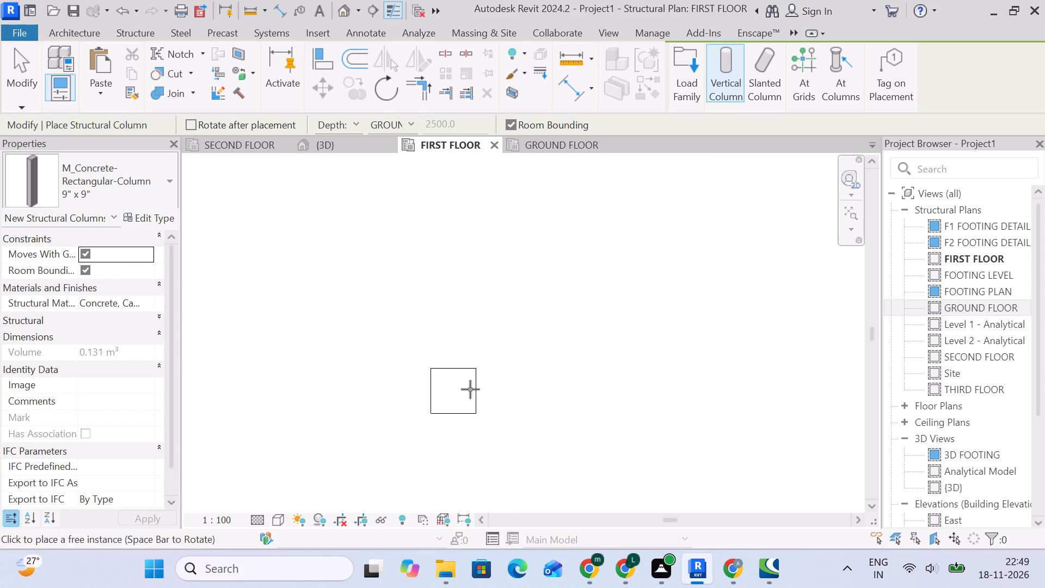
pyautogui.scroll(2, 463, 403)
pyautogui.click(465, 375)
# Place 9" x 9" structural columns over the first two linked outlines east of the corner along the horizontal row.
pyautogui.scroll(-6, 478, 373)
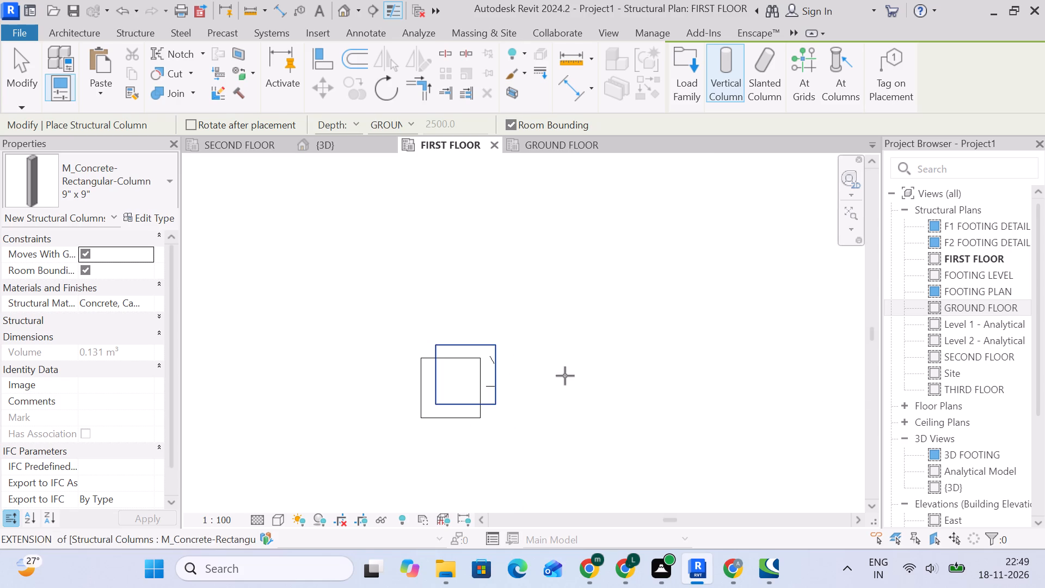
pyautogui.scroll(-5, 572, 376)
pyautogui.moveTo(664, 389); pyautogui.dragTo(376, 387, button='middle')
pyautogui.scroll(10, 384, 374)
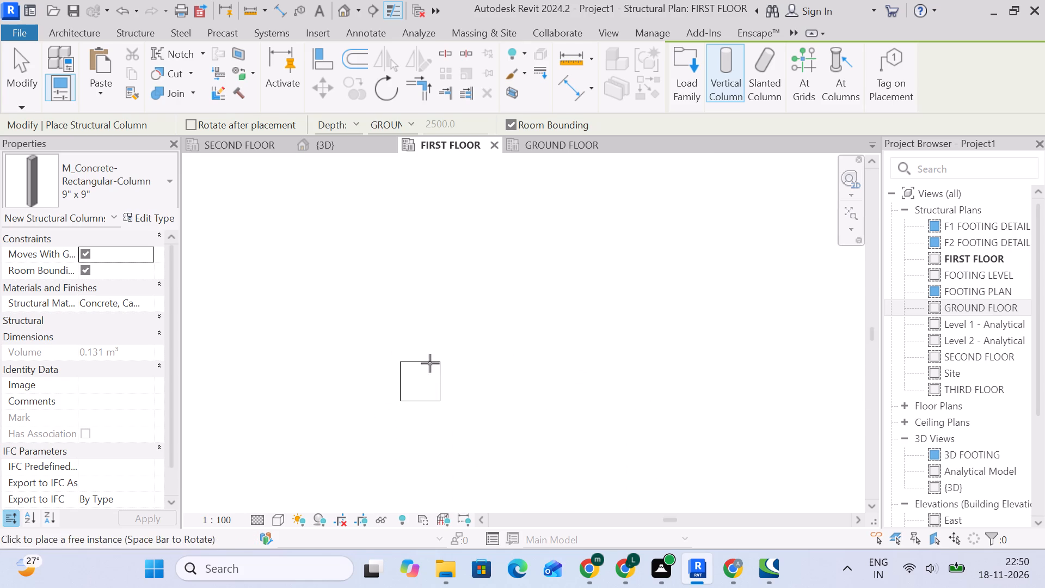
pyautogui.scroll(6, 430, 363)
pyautogui.click(439, 377)
pyautogui.scroll(-4, 609, 367)
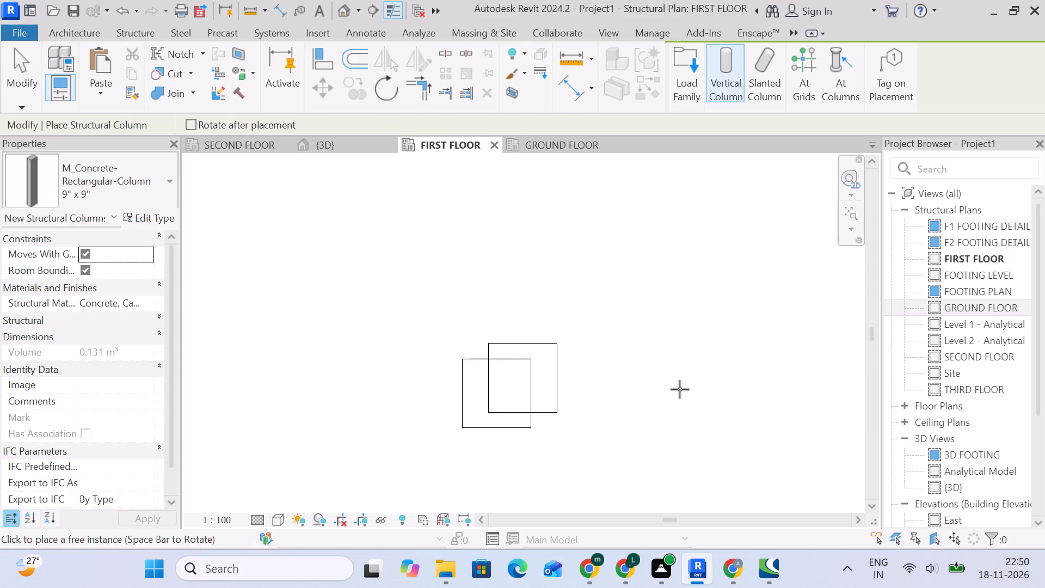
pyautogui.moveTo(678, 388); pyautogui.dragTo(260, 345, button='middle')
pyautogui.moveTo(716, 352); pyautogui.dragTo(528, 356, button='middle')
pyautogui.moveTo(613, 356); pyautogui.dragTo(388, 355, button='middle')
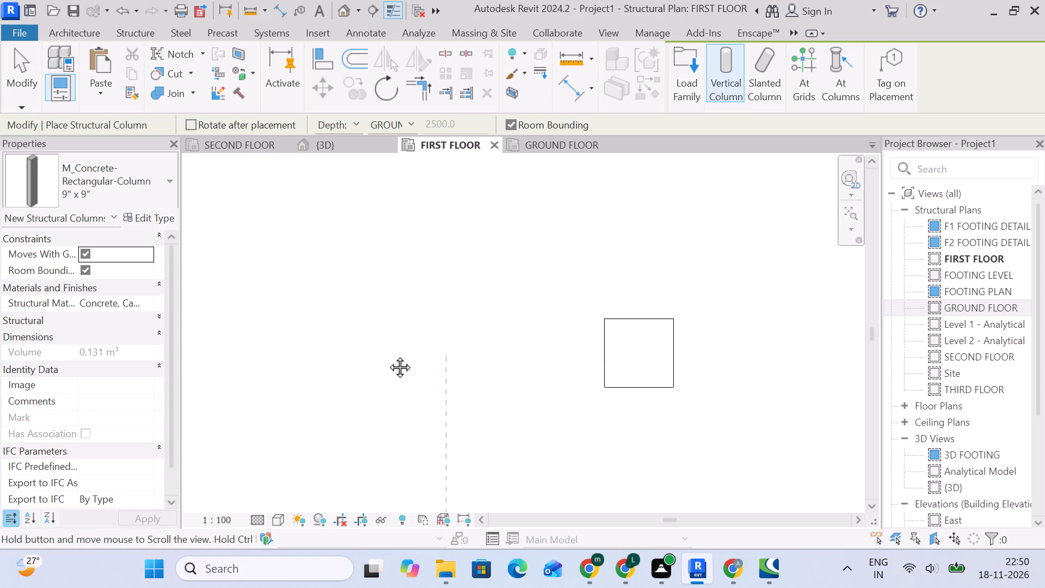
pyautogui.moveTo(388, 355); pyautogui.dragTo(341, 355, button='middle')
pyautogui.moveTo(537, 356); pyautogui.dragTo(448, 354, button='middle')
pyautogui.scroll(4, 456, 352)
pyautogui.click(472, 328)
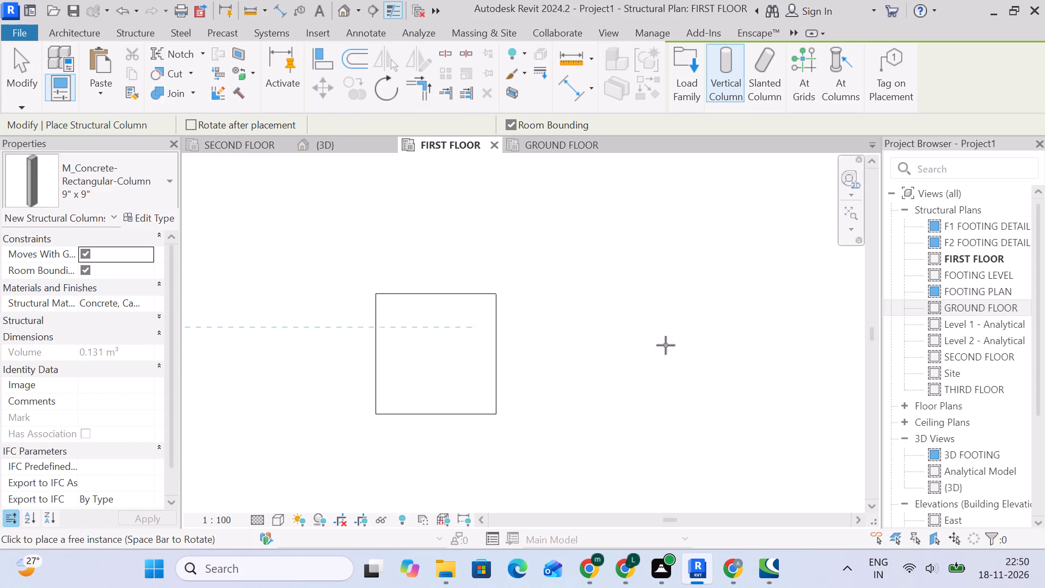
# Place 9" x 9" structural columns over the next two linked outlines eastward along the horizontal row.
pyautogui.scroll(-5, 690, 345)
pyautogui.moveTo(716, 350); pyautogui.dragTo(146, 334, button='middle')
pyautogui.moveTo(579, 329); pyautogui.dragTo(259, 330, button='middle')
pyautogui.scroll(2, 430, 334)
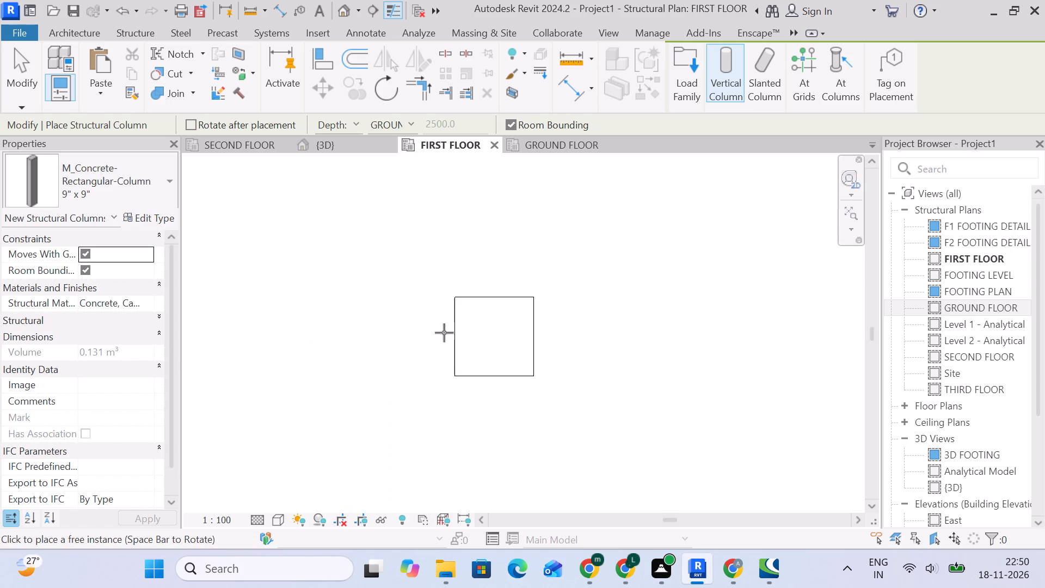
pyautogui.scroll(2, 444, 333)
pyautogui.click(548, 317)
pyautogui.moveTo(729, 328); pyautogui.dragTo(245, 328, button='middle')
pyautogui.moveTo(684, 326); pyautogui.dragTo(309, 326, button='middle')
pyautogui.moveTo(712, 326); pyautogui.dragTo(391, 326, button='middle')
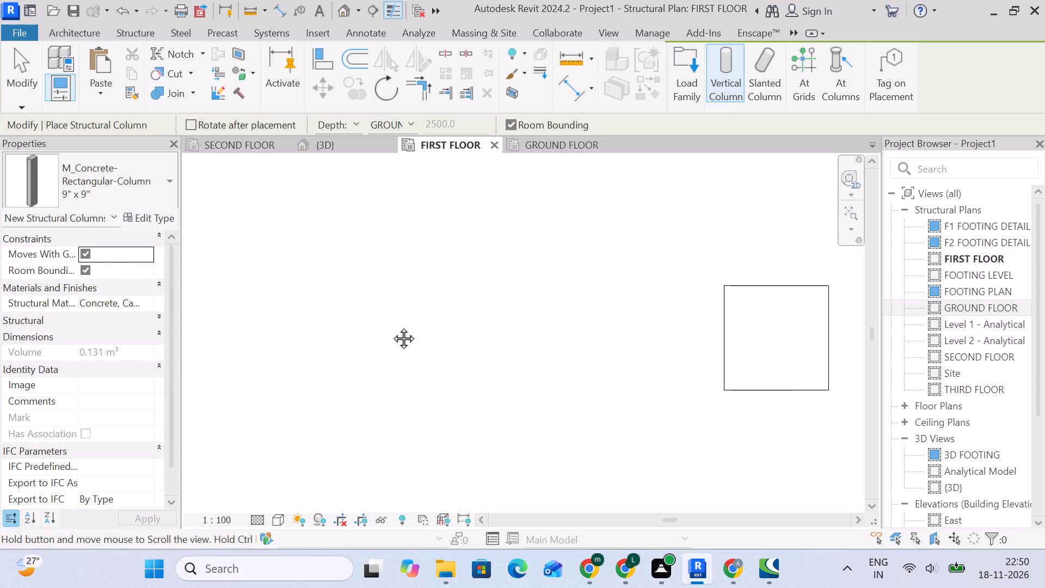
pyautogui.moveTo(391, 326); pyautogui.dragTo(359, 329, button='middle')
pyautogui.moveTo(655, 331); pyautogui.dragTo(399, 330, button='middle')
pyautogui.moveTo(459, 316); pyautogui.dragTo(466, 315)
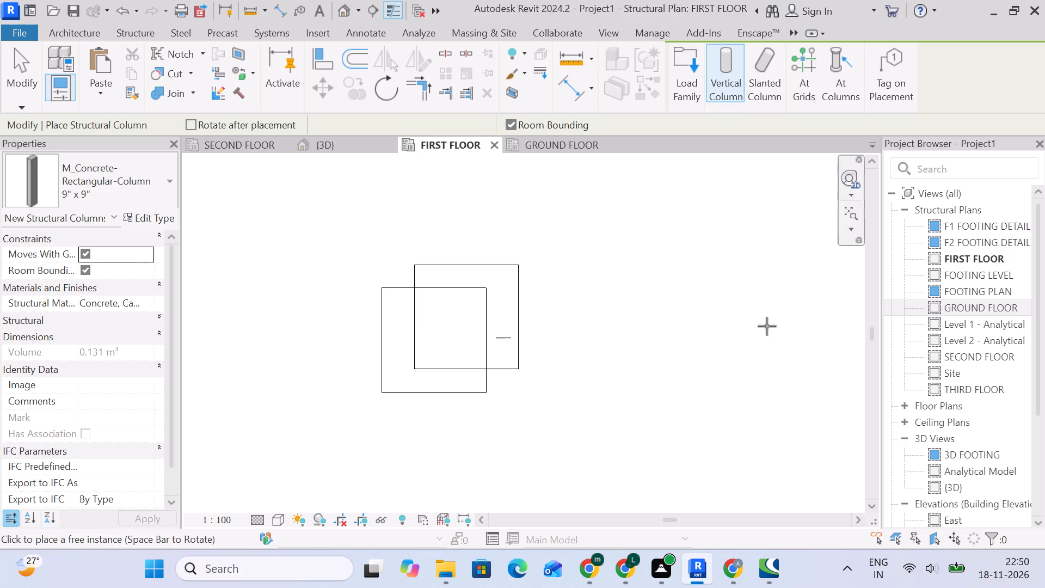
# Continue east along the horizontal row, placing 9" x 9" structural columns over the following two linked outlines.
pyautogui.moveTo(772, 327); pyautogui.dragTo(347, 327, button='middle')
pyautogui.moveTo(704, 328); pyautogui.dragTo(423, 328, button='middle')
pyautogui.moveTo(786, 334); pyautogui.dragTo(501, 333, button='middle')
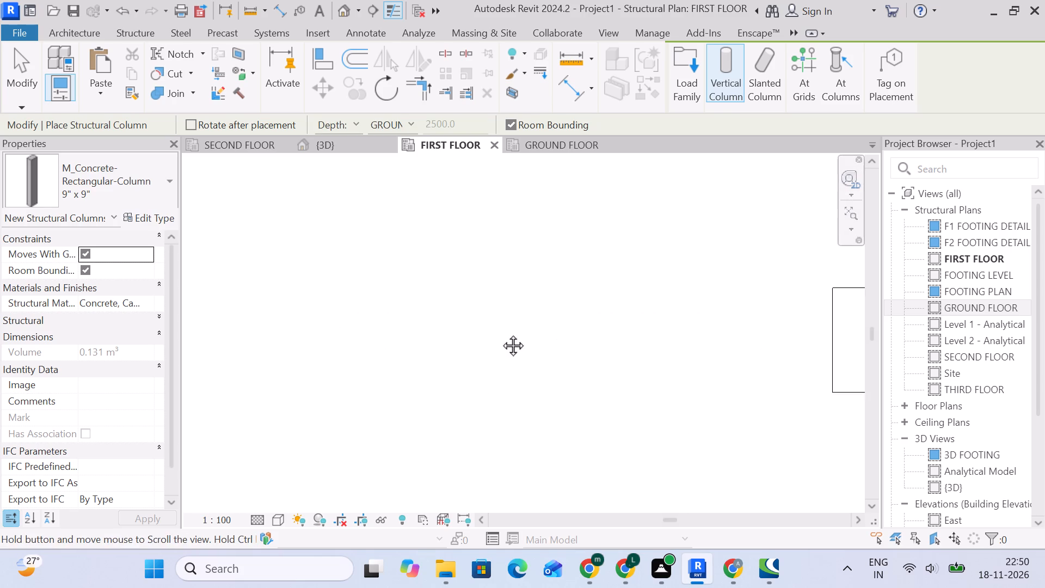
pyautogui.moveTo(501, 333); pyautogui.dragTo(454, 333, button='middle')
pyautogui.moveTo(760, 339); pyautogui.dragTo(456, 338, button='middle')
pyautogui.click(509, 318)
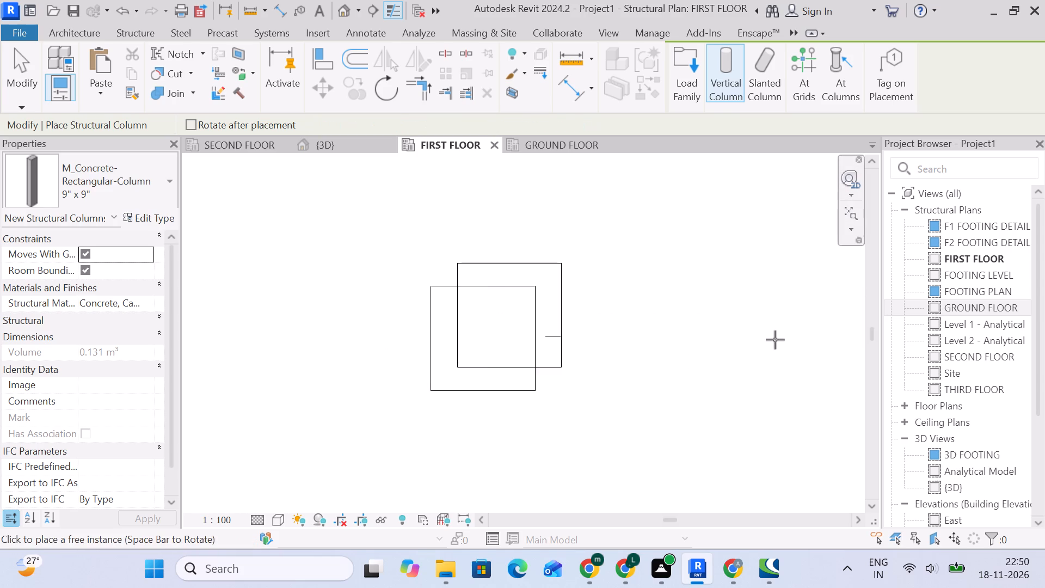
pyautogui.moveTo(774, 340); pyautogui.dragTo(300, 340, button='middle')
pyautogui.moveTo(714, 344); pyautogui.dragTo(413, 342, button='middle')
pyautogui.moveTo(794, 340); pyautogui.dragTo(436, 335, button='middle')
pyautogui.moveTo(796, 341); pyautogui.dragTo(496, 341, button='middle')
pyautogui.click(468, 314)
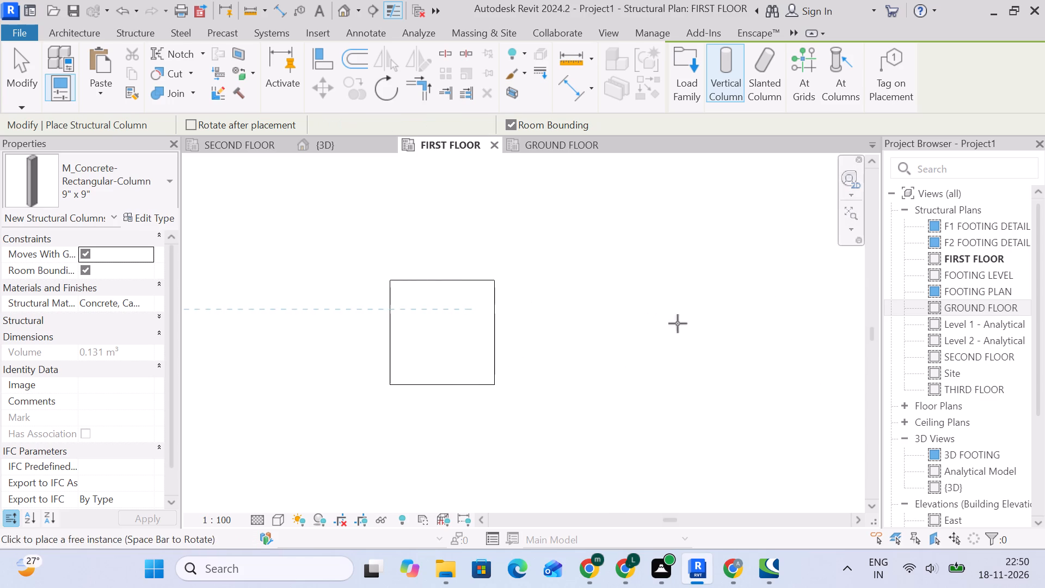
# Place a 9" x 9" structural column over the next linked outline east in the row.
pyautogui.moveTo(797, 351); pyautogui.dragTo(421, 339, button='middle')
pyautogui.moveTo(726, 321); pyautogui.dragTo(426, 354, button='middle')
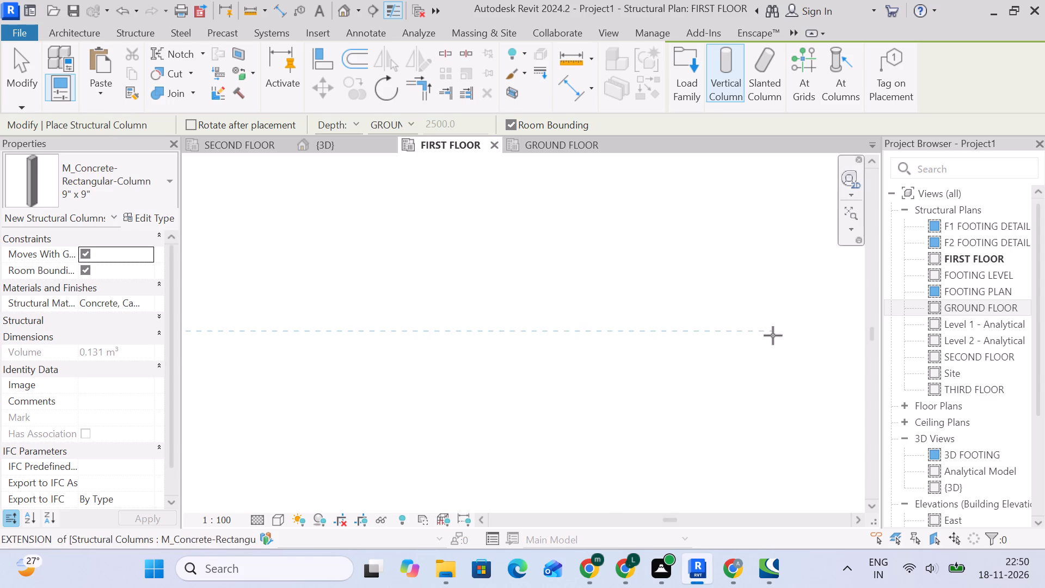
pyautogui.moveTo(745, 334); pyautogui.dragTo(497, 334, button='middle')
pyautogui.moveTo(753, 336); pyautogui.dragTo(519, 334, button='middle')
pyautogui.scroll(-6, 526, 328)
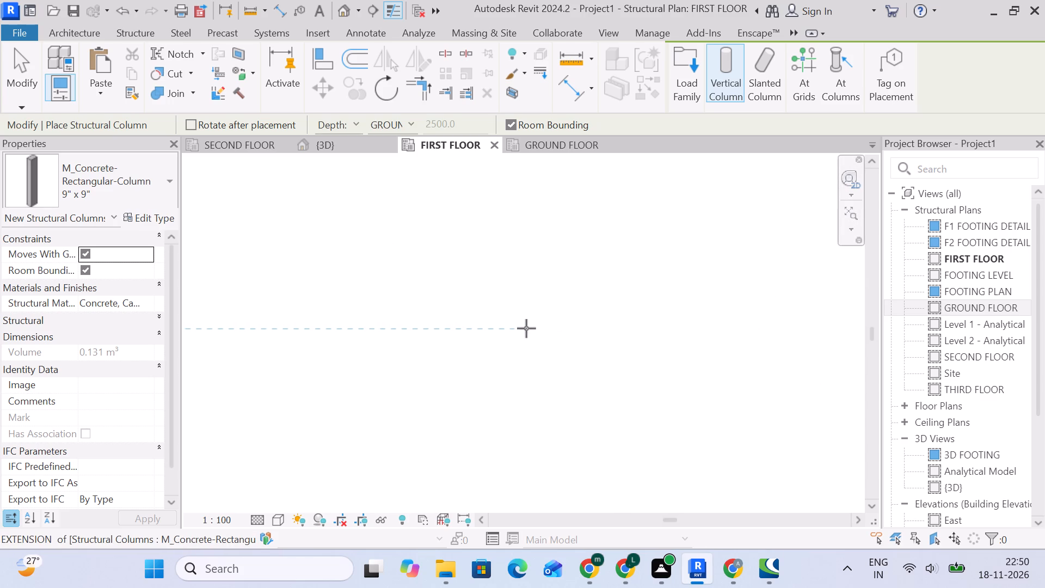
pyautogui.scroll(-5, 528, 328)
pyautogui.scroll(1, 667, 339)
pyautogui.scroll(-5, 672, 339)
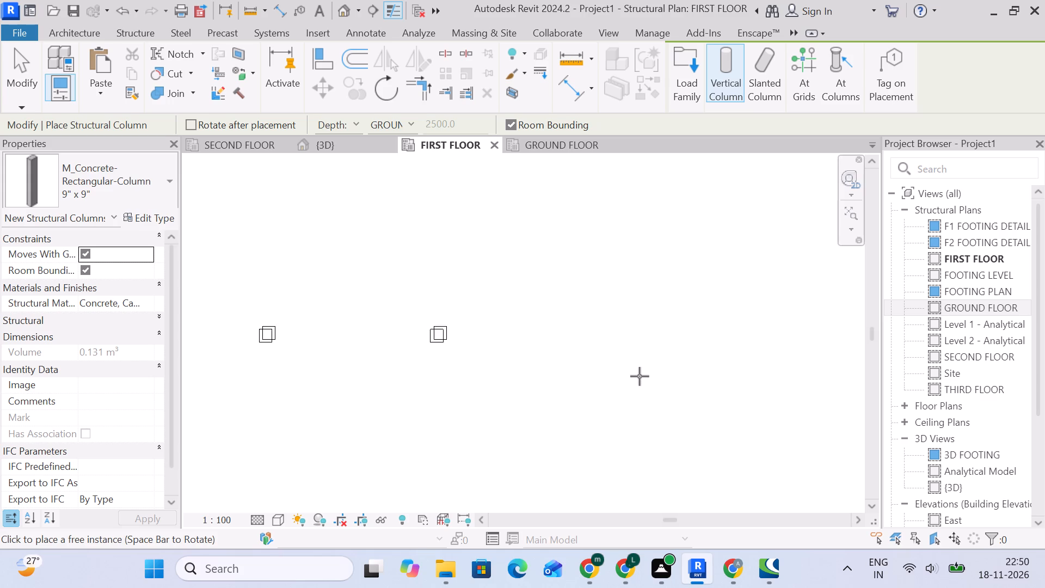
pyautogui.scroll(-5, 640, 376)
pyautogui.moveTo(640, 425); pyautogui.dragTo(482, 418, button='middle')
pyautogui.scroll(11, 643, 358)
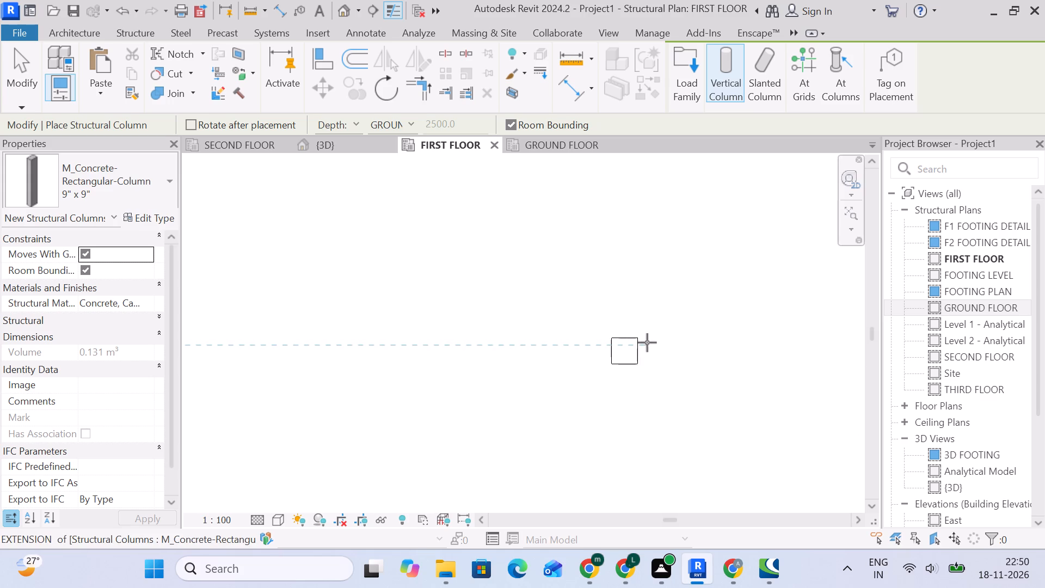
pyautogui.scroll(9, 647, 342)
pyautogui.moveTo(648, 363); pyautogui.dragTo(579, 370, button='middle')
pyautogui.click(519, 340)
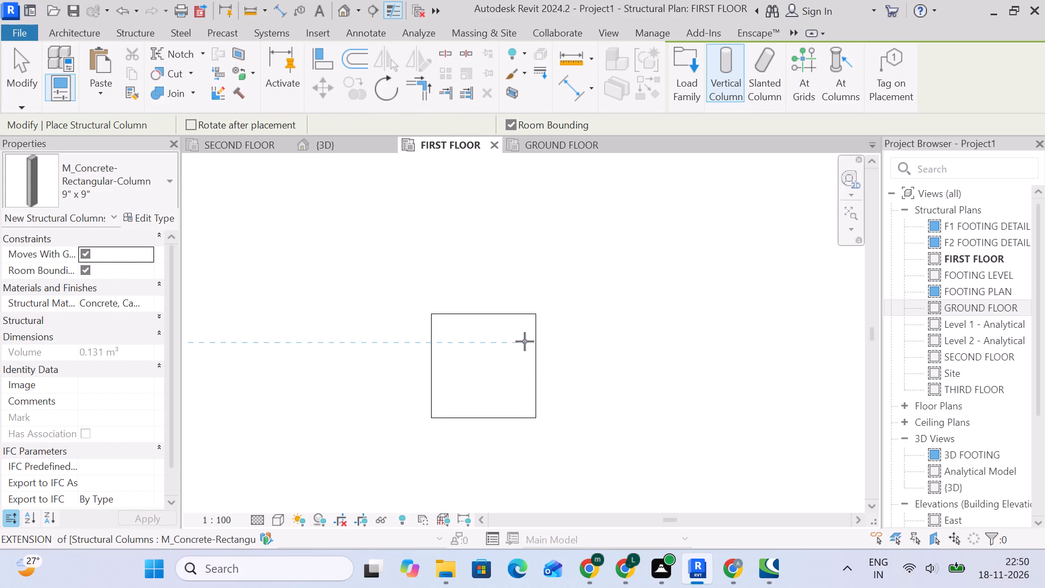
# Place a 9" x 9" structural column over the following linked outline farther east in the same row.
pyautogui.scroll(-4, 635, 356)
pyautogui.moveTo(688, 372); pyautogui.dragTo(389, 362, button='middle')
pyautogui.moveTo(651, 344); pyautogui.dragTo(434, 333, button='middle')
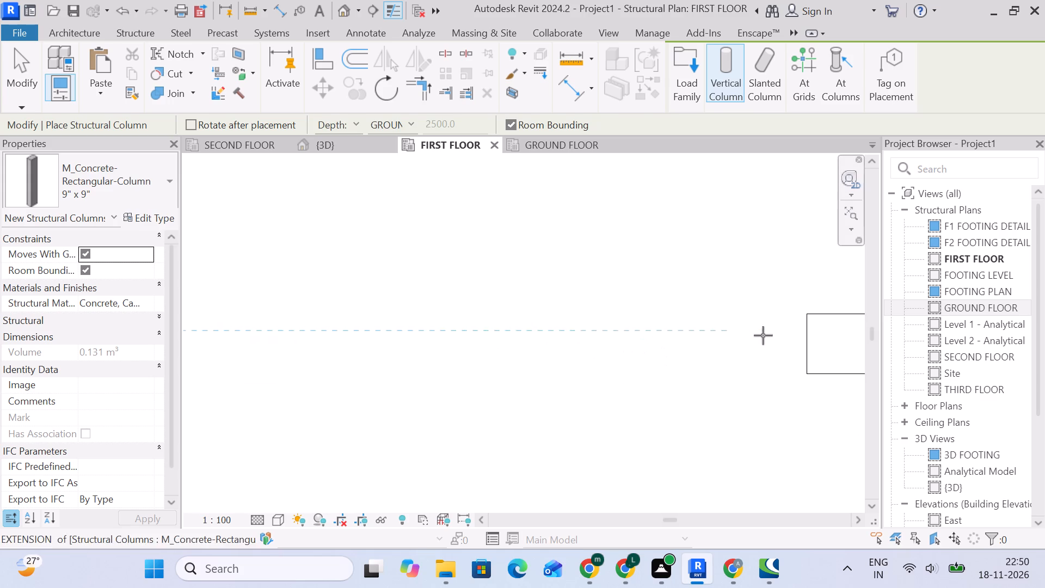
pyautogui.scroll(1, 763, 335)
pyautogui.moveTo(763, 335); pyautogui.dragTo(490, 335, button='middle')
pyautogui.click(587, 335)
# Place a 9" x 9" structural column over the next linked outline east along the horizontal row.
pyautogui.moveTo(758, 339); pyautogui.dragTo(438, 339, button='middle')
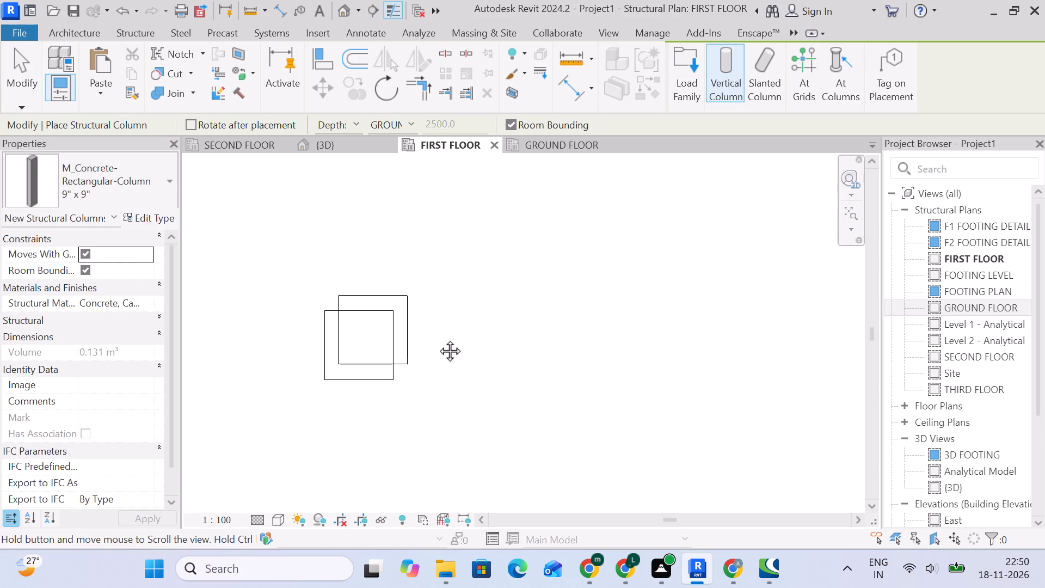
pyautogui.moveTo(438, 339); pyautogui.dragTo(417, 338, button='middle')
pyautogui.moveTo(677, 335); pyautogui.dragTo(472, 329, button='middle')
pyautogui.moveTo(752, 333); pyautogui.dragTo(454, 333, button='middle')
pyautogui.moveTo(699, 331); pyautogui.dragTo(481, 330, button='middle')
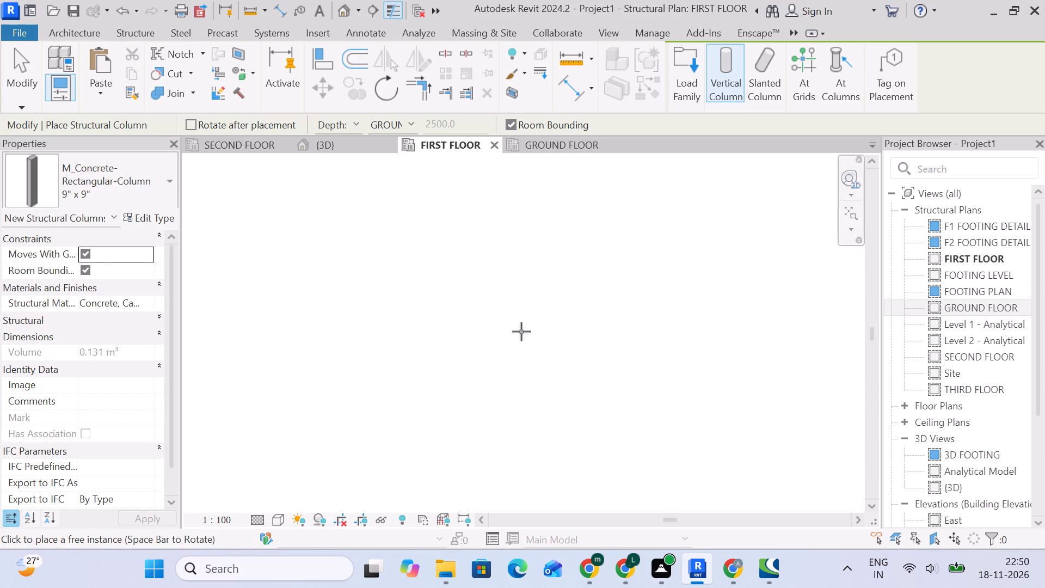
pyautogui.moveTo(763, 332); pyautogui.dragTo(528, 332, button='middle')
pyautogui.moveTo(693, 332); pyautogui.dragTo(499, 330, button='middle')
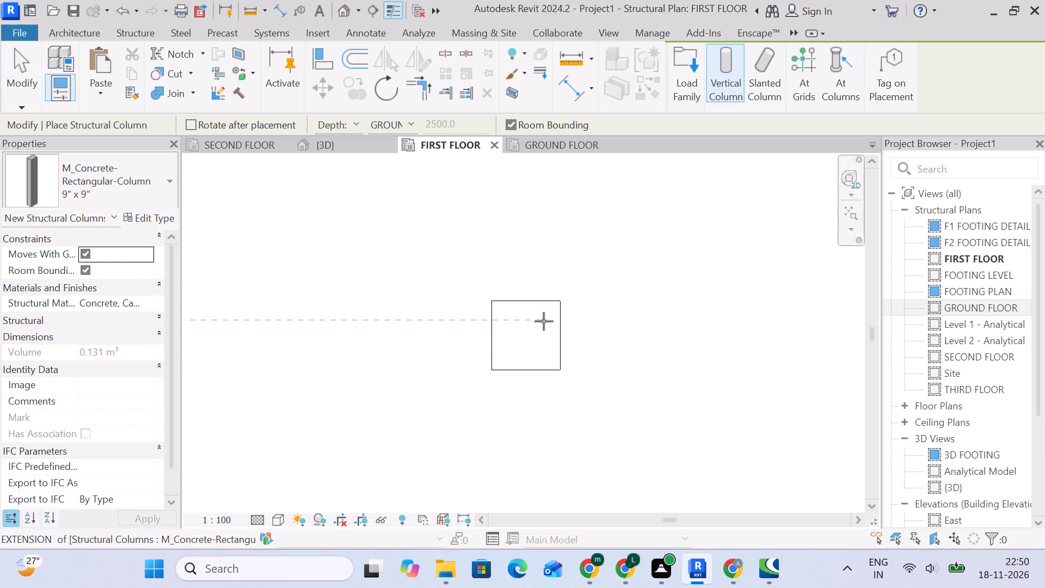
pyautogui.middleClick(544, 321)
pyautogui.moveTo(545, 323); pyautogui.dragTo(554, 322)
# Place a 9" x 9" structural column over the linked outline directly south of the row's eastern end column.
pyautogui.moveTo(763, 322); pyautogui.dragTo(435, 339, button='middle')
pyautogui.moveTo(778, 339); pyautogui.dragTo(759, 341, button='middle')
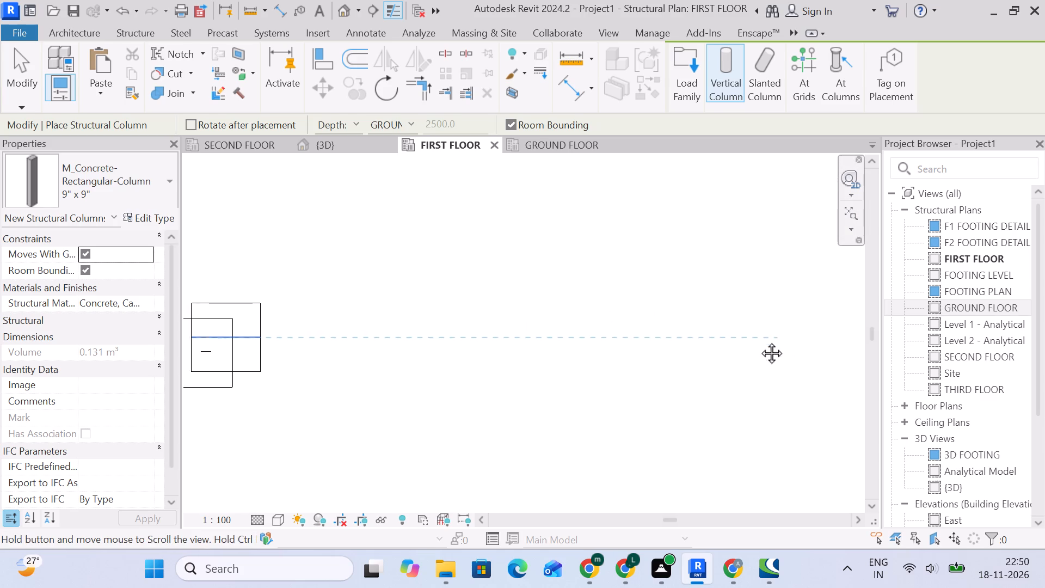
pyautogui.moveTo(759, 341); pyautogui.dragTo(540, 343, button='middle')
pyautogui.moveTo(794, 344); pyautogui.dragTo(581, 348, button='middle')
pyautogui.moveTo(784, 350); pyautogui.dragTo(569, 350, button='middle')
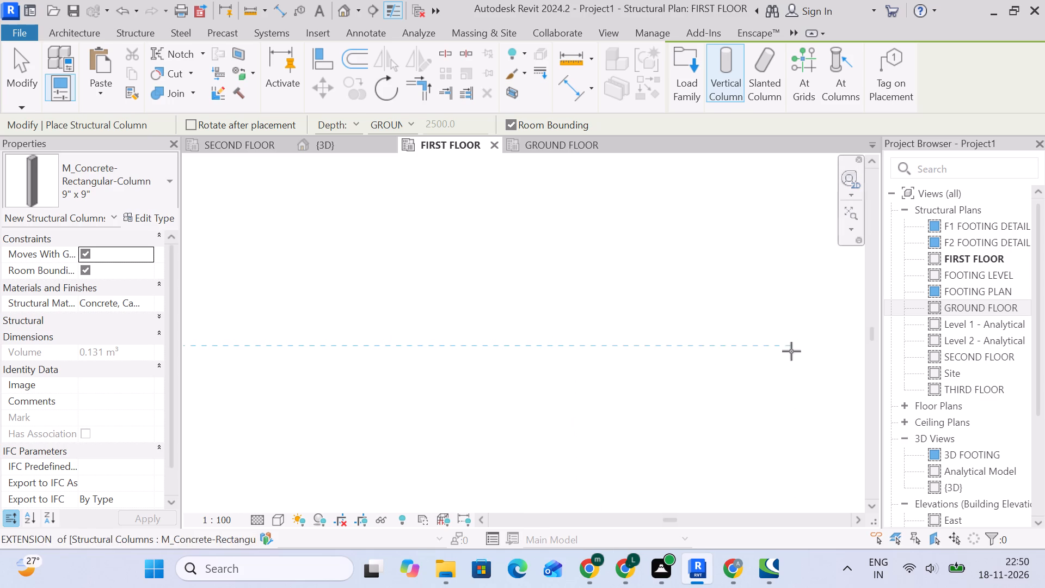
pyautogui.moveTo(791, 351); pyautogui.dragTo(607, 351, button='middle')
pyautogui.scroll(-13, 634, 351)
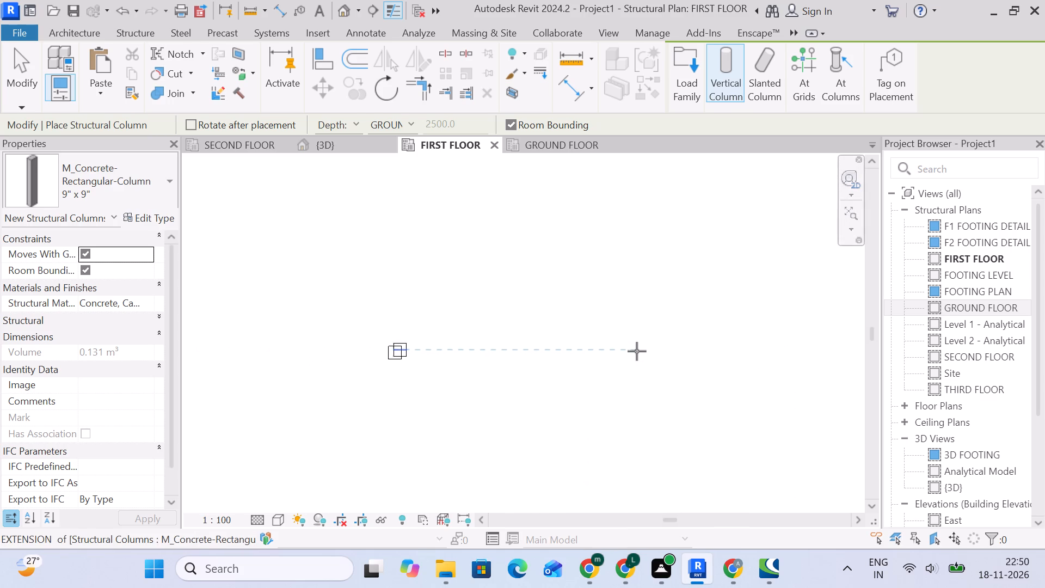
pyautogui.scroll(-8, 637, 351)
pyautogui.scroll(10, 587, 400)
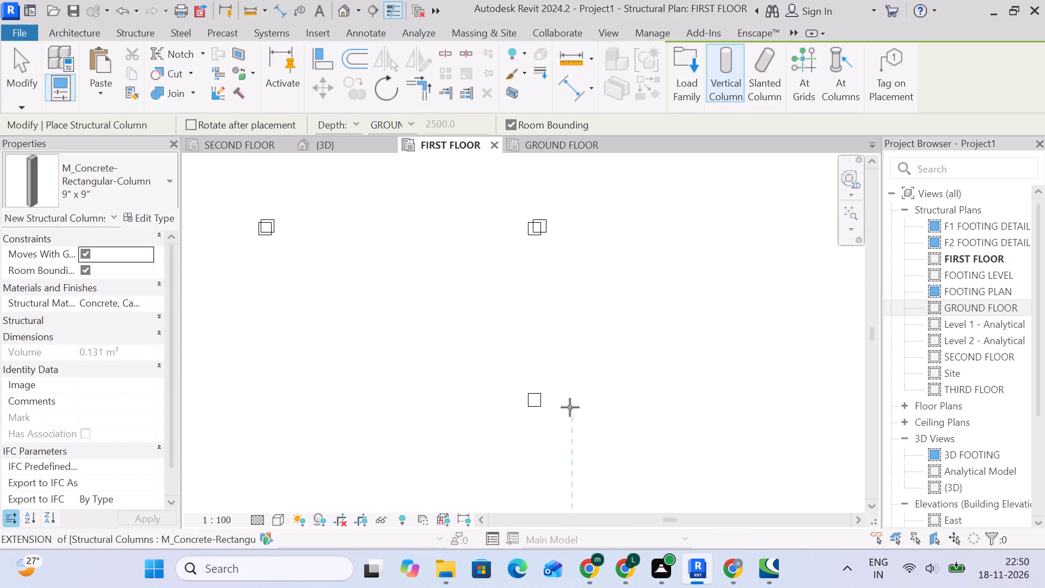
pyautogui.scroll(12, 570, 407)
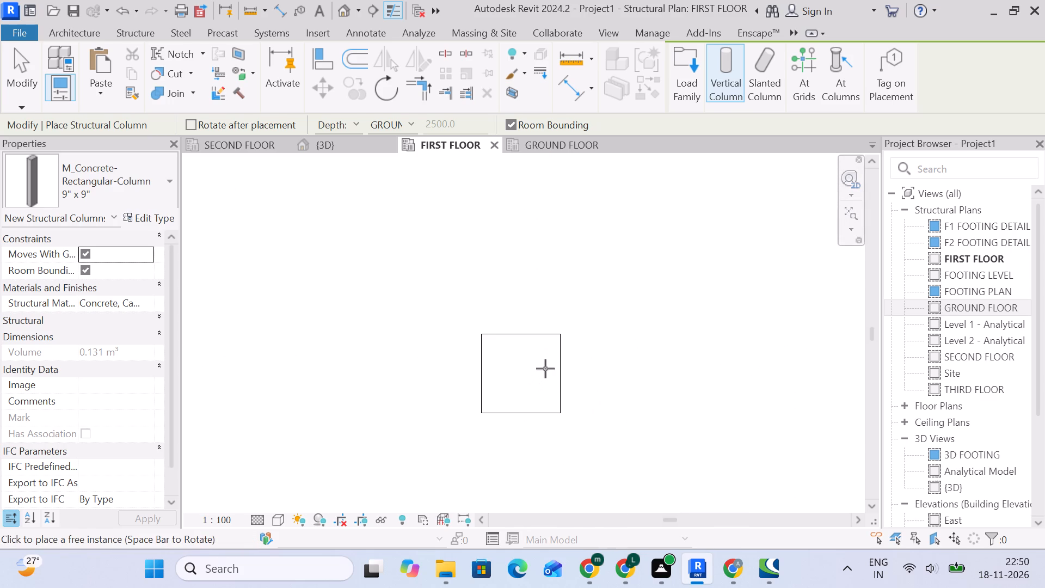
pyautogui.click(545, 369)
# Place a 9" x 9" structural column over the next linked outline south in the vertical line.
pyautogui.moveTo(560, 452); pyautogui.dragTo(555, 293, button='middle')
pyautogui.moveTo(564, 422); pyautogui.dragTo(564, 420, button='middle')
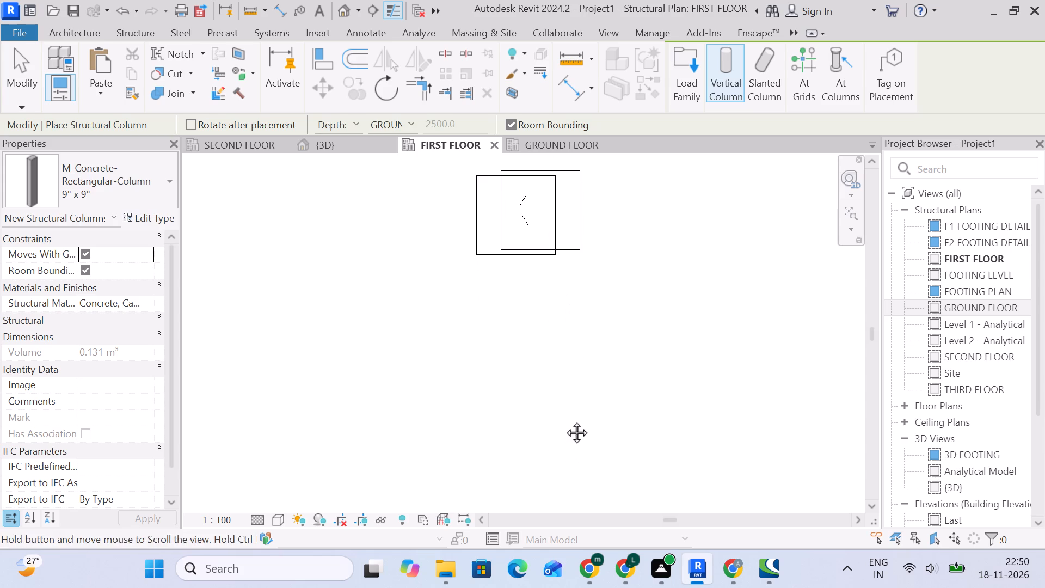
pyautogui.moveTo(564, 420); pyautogui.dragTo(569, 262, button='middle')
pyautogui.moveTo(582, 419); pyautogui.dragTo(588, 295, button='middle')
pyautogui.moveTo(590, 429); pyautogui.dragTo(594, 208, button='middle')
pyautogui.scroll(-5, 605, 299)
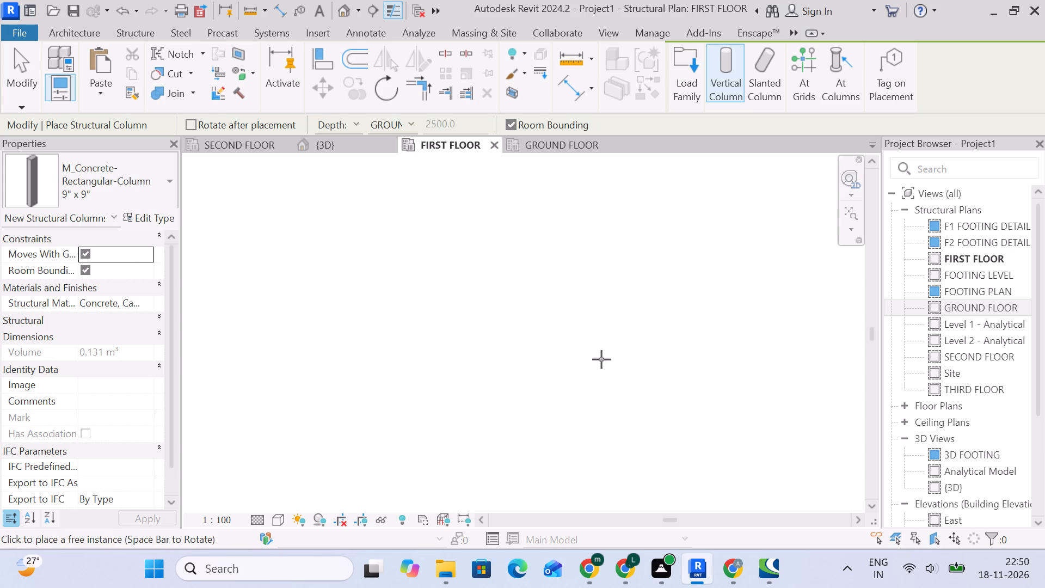
pyautogui.moveTo(601, 359); pyautogui.dragTo(603, 222, button='middle')
pyautogui.scroll(4, 573, 396)
pyautogui.click(579, 373)
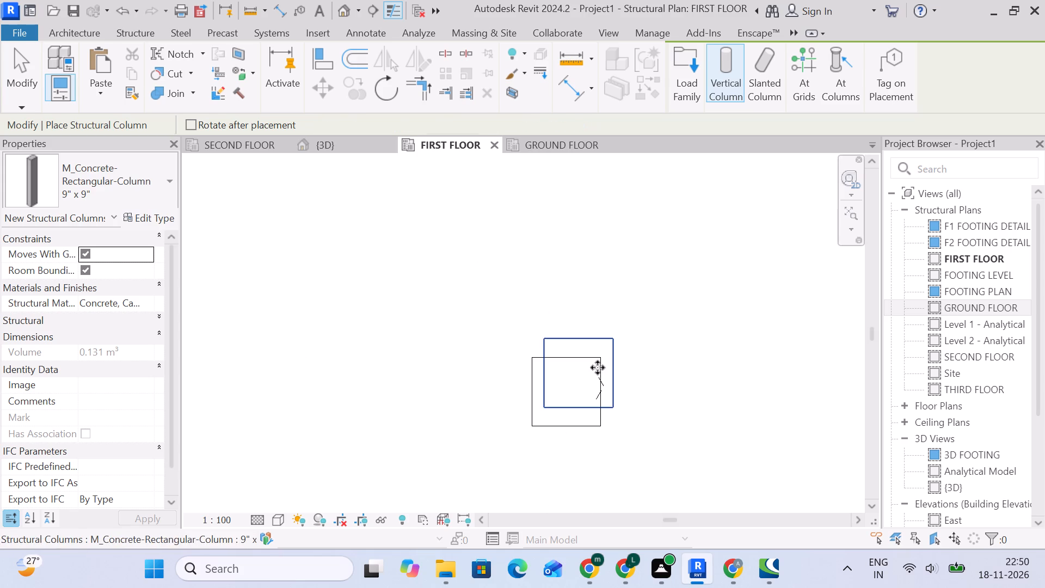
# Continue south along the vertical line, placing 9" x 9" structural columns over the following two linked outlines.
pyautogui.scroll(-4, 599, 367)
pyautogui.moveTo(645, 381); pyautogui.dragTo(611, 210, button='middle')
pyautogui.moveTo(626, 394); pyautogui.dragTo(630, 195, button='middle')
pyautogui.moveTo(628, 417); pyautogui.dragTo(661, 158, button='middle')
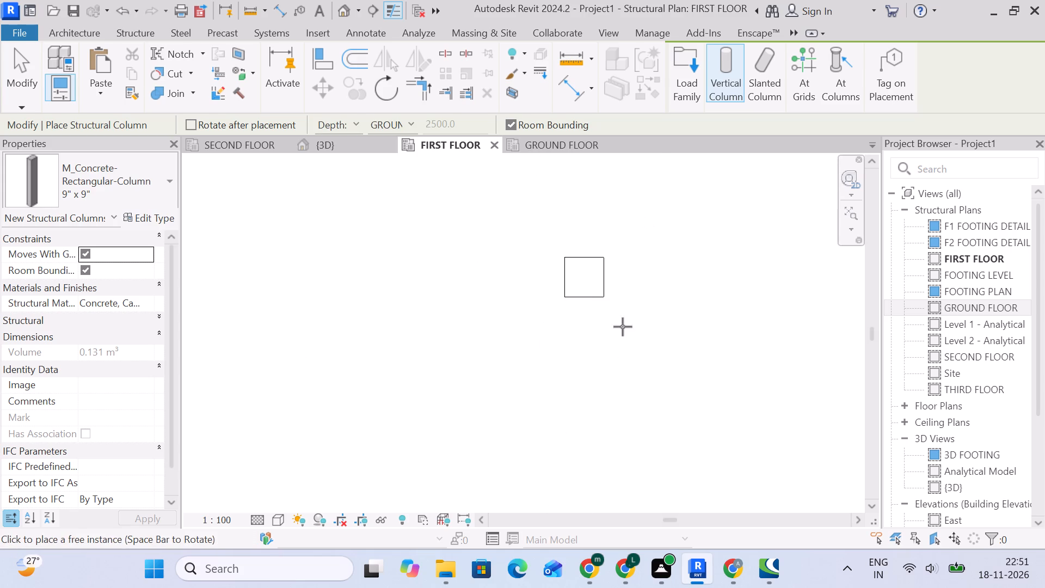
pyautogui.click(594, 267)
pyautogui.moveTo(671, 346); pyautogui.dragTo(644, 150, button='middle')
pyautogui.moveTo(654, 425); pyautogui.dragTo(642, 242, button='middle')
pyautogui.moveTo(591, 424); pyautogui.dragTo(591, 315, button='middle')
pyautogui.click(556, 307)
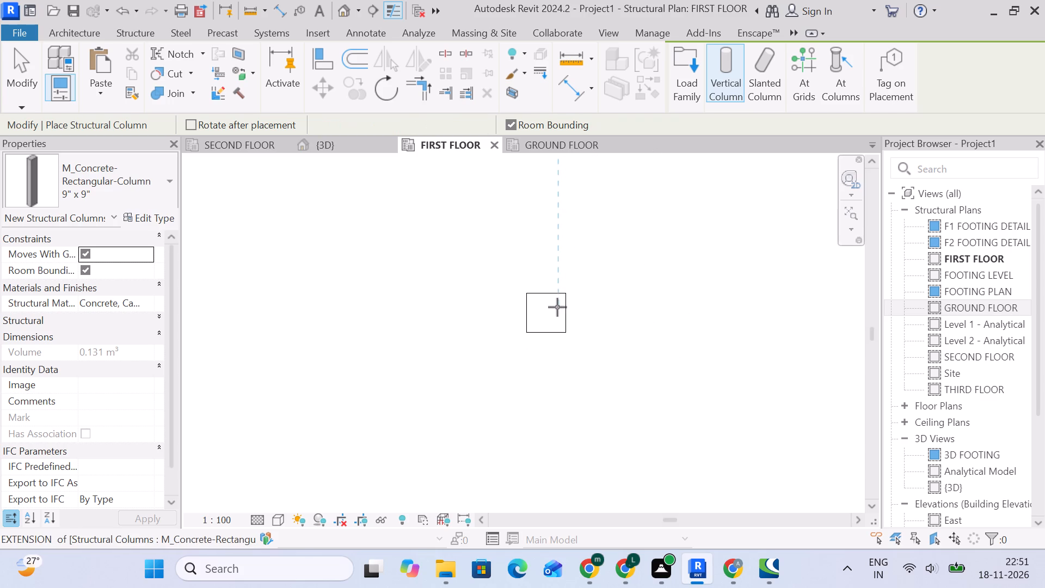
# Place 9" x 9" structural columns over the next two linked outlines southward, down to the corner of the southern row.
pyautogui.moveTo(637, 402); pyautogui.dragTo(671, 216, button='middle')
pyautogui.moveTo(646, 424); pyautogui.dragTo(597, 258, button='middle')
pyautogui.moveTo(628, 445); pyautogui.dragTo(630, 258, button='middle')
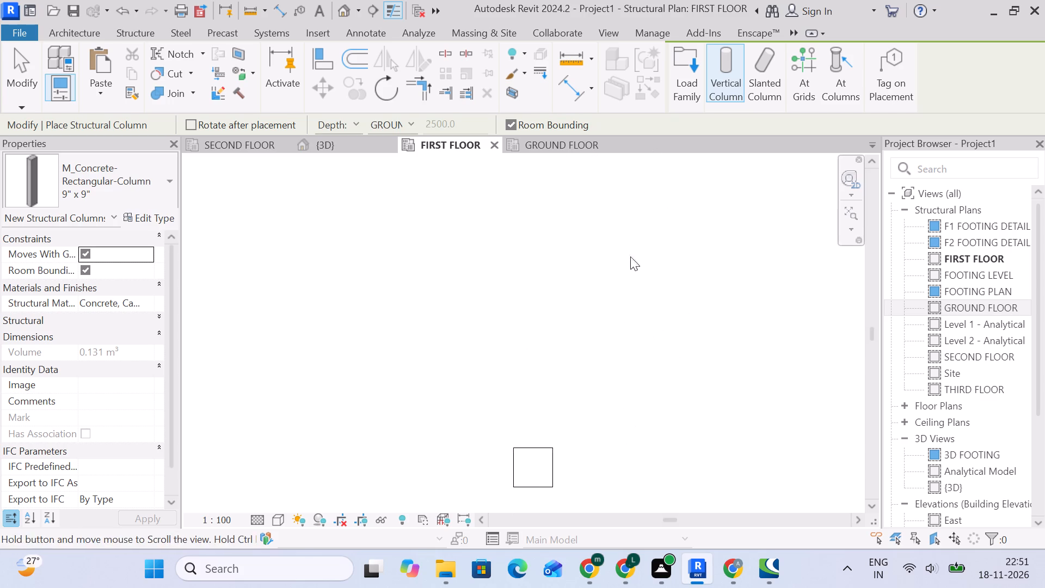
pyautogui.moveTo(603, 425); pyautogui.dragTo(646, 252, button='middle')
pyautogui.click(582, 272)
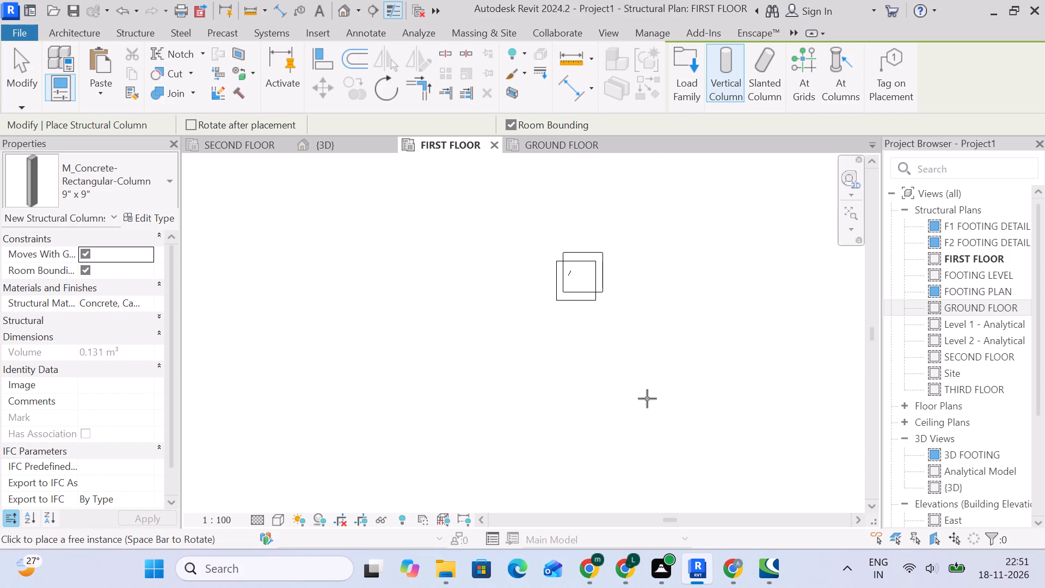
pyautogui.moveTo(653, 392); pyautogui.dragTo(661, 199, button='middle')
pyautogui.moveTo(663, 412); pyautogui.dragTo(665, 185, button='middle')
pyautogui.moveTo(661, 407); pyautogui.dragTo(670, 232, button='middle')
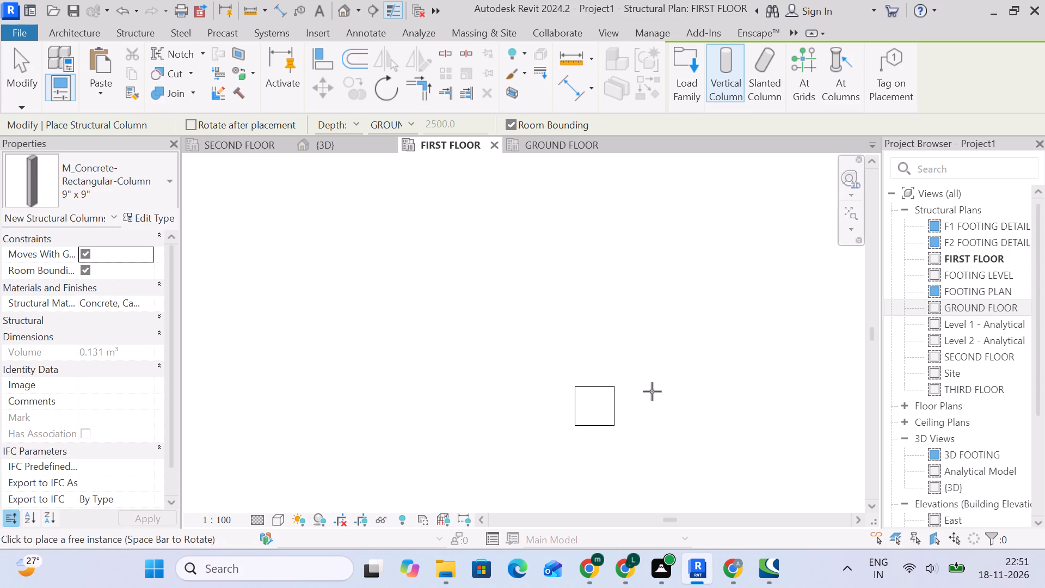
pyautogui.moveTo(652, 397); pyautogui.dragTo(656, 277, button='middle')
pyautogui.click(604, 279)
# Place a 9" x 9" structural column over the first linked outline east of the corner, in the row north of the C and D grid bubbles.
pyautogui.moveTo(656, 407); pyautogui.dragTo(656, 217, button='middle')
pyautogui.moveTo(668, 414); pyautogui.dragTo(661, 213, button='middle')
pyautogui.moveTo(672, 411); pyautogui.dragTo(668, 211, button='middle')
pyautogui.scroll(-13, 652, 324)
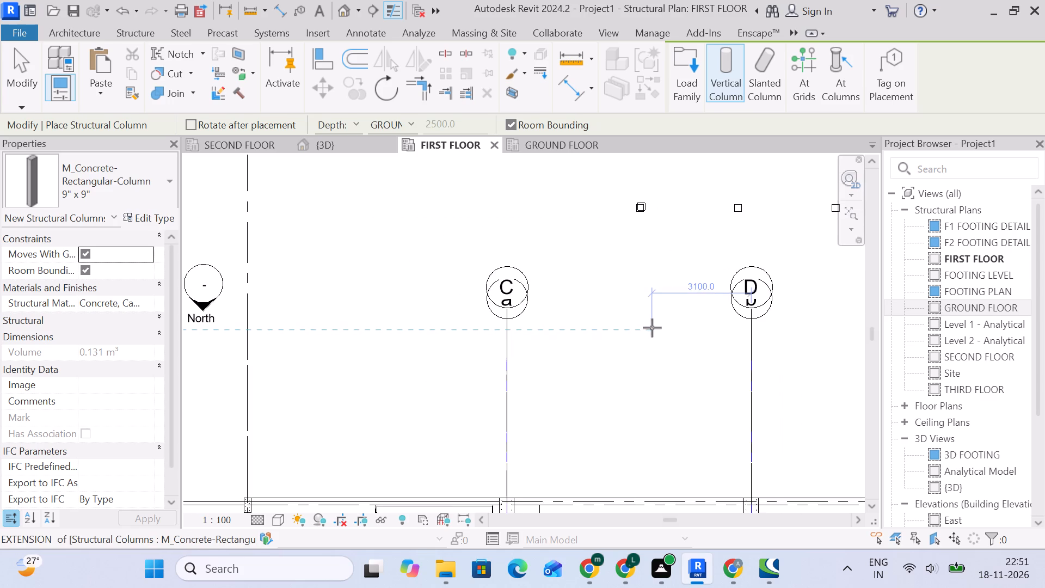
pyautogui.moveTo(652, 328); pyautogui.dragTo(499, 395, button='middle')
pyautogui.scroll(15, 548, 308)
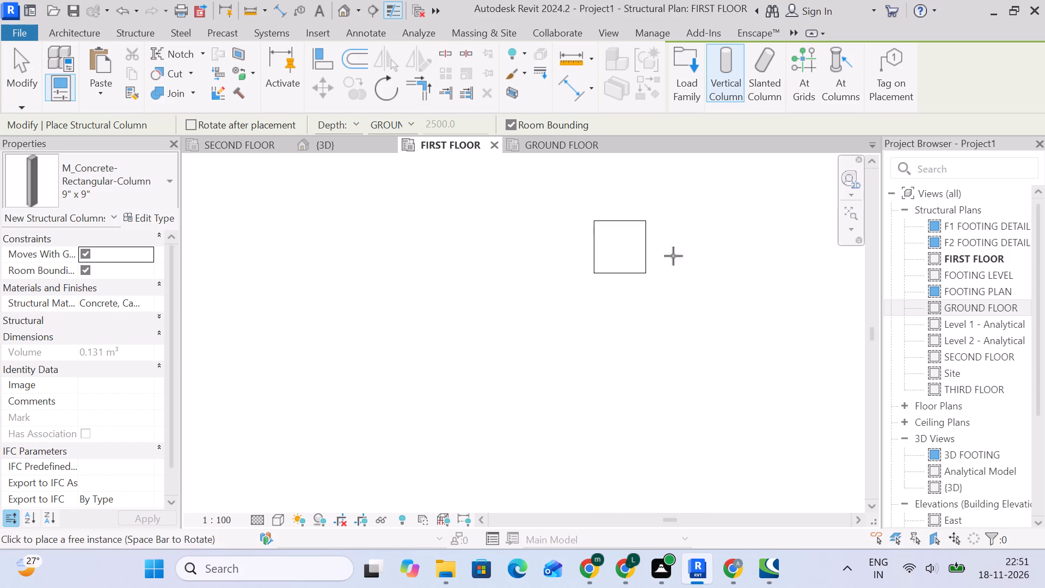
pyautogui.moveTo(673, 256); pyautogui.dragTo(551, 407, button='middle')
pyautogui.scroll(4, 548, 402)
pyautogui.click(487, 376)
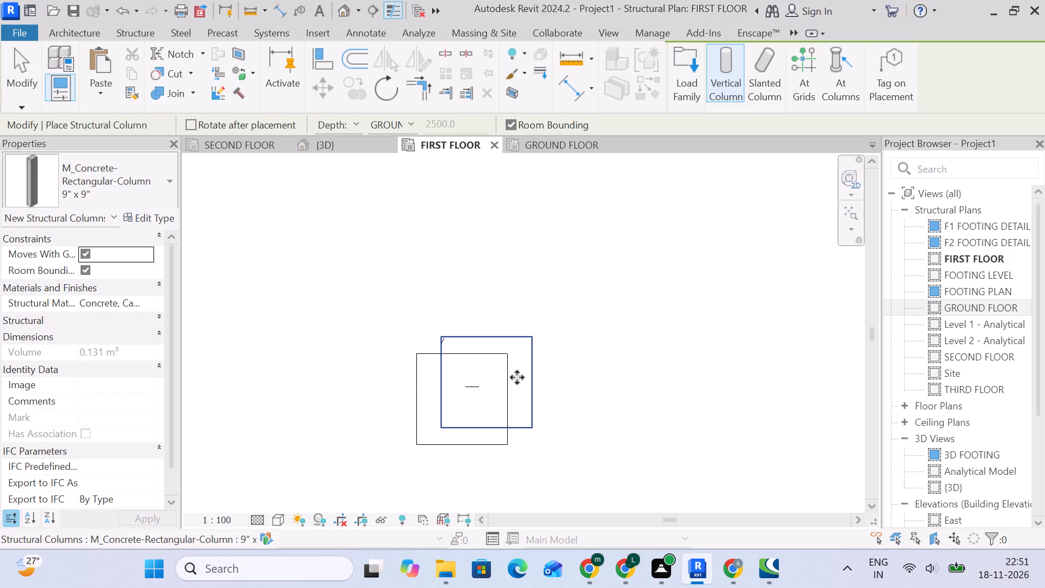
# Place 9" x 9" structural columns over the next two linked outlines eastward in this southern row.
pyautogui.scroll(-3, 701, 407)
pyautogui.moveTo(766, 418); pyautogui.dragTo(542, 397, button='middle')
pyautogui.moveTo(754, 420); pyautogui.dragTo(412, 360, button='middle')
pyautogui.moveTo(671, 362); pyautogui.dragTo(432, 407, button='middle')
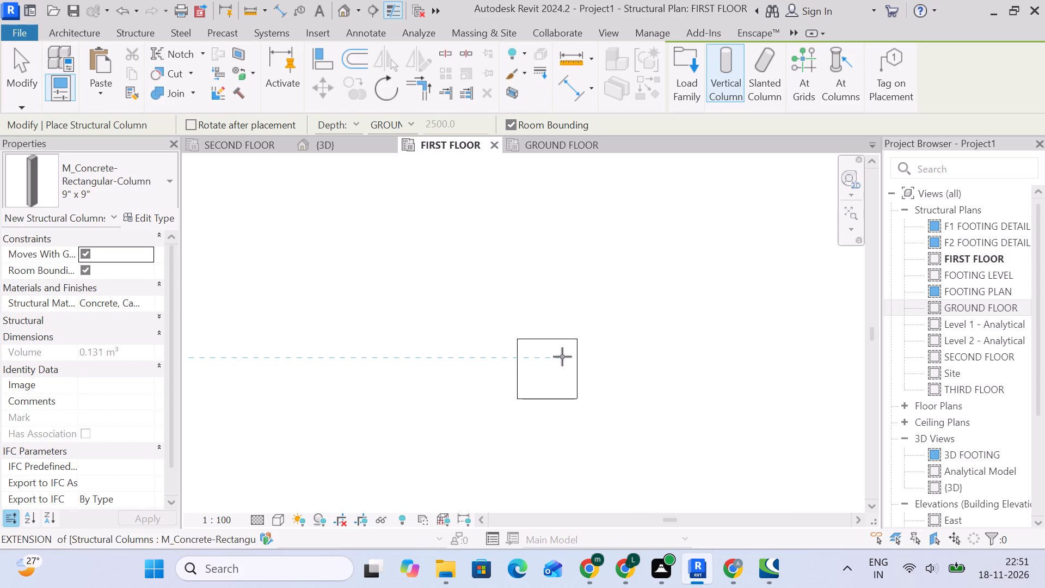
pyautogui.click(562, 357)
pyautogui.moveTo(736, 394); pyautogui.dragTo(382, 382, button='middle')
pyautogui.moveTo(684, 364); pyautogui.dragTo(364, 364, button='middle')
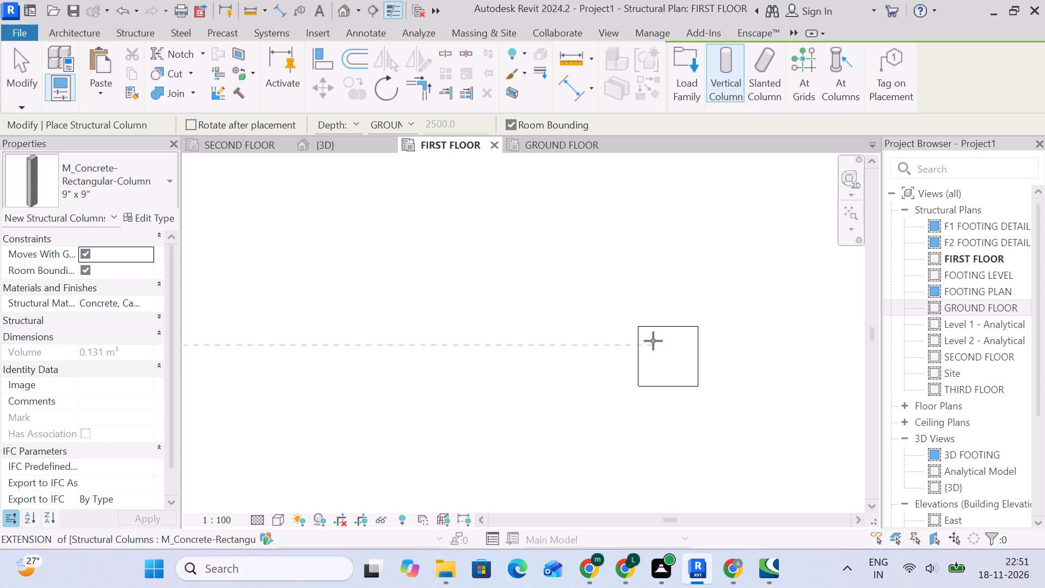
pyautogui.moveTo(644, 340); pyautogui.dragTo(456, 339, button='middle')
pyautogui.click(491, 344)
# Continue east along the southern row, placing 9" x 9" structural columns over the following two linked outlines.
pyautogui.moveTo(673, 365); pyautogui.dragTo(372, 356, button='middle')
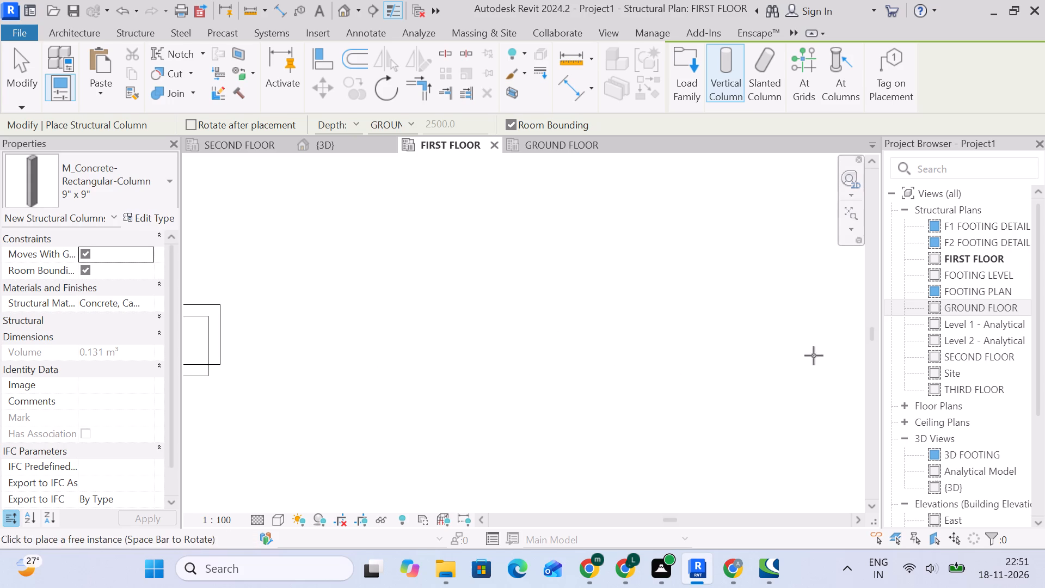
pyautogui.moveTo(810, 354); pyautogui.dragTo(527, 354, button='middle')
pyautogui.click(705, 340)
pyautogui.moveTo(767, 355); pyautogui.dragTo(341, 356, button='middle')
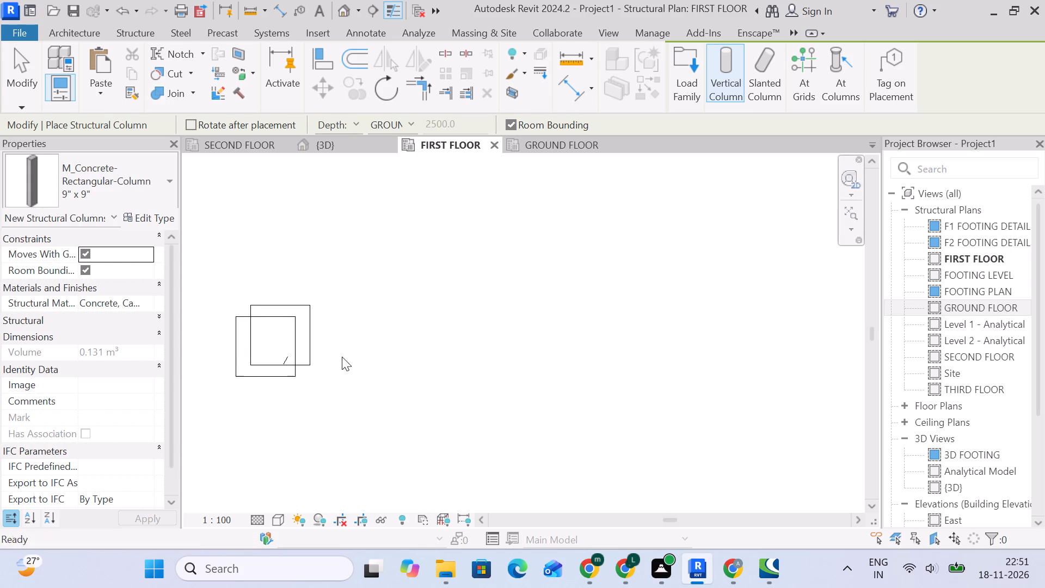
pyautogui.moveTo(651, 358); pyautogui.dragTo(438, 353, button='middle')
pyautogui.moveTo(732, 351); pyautogui.dragTo(430, 350, button='middle')
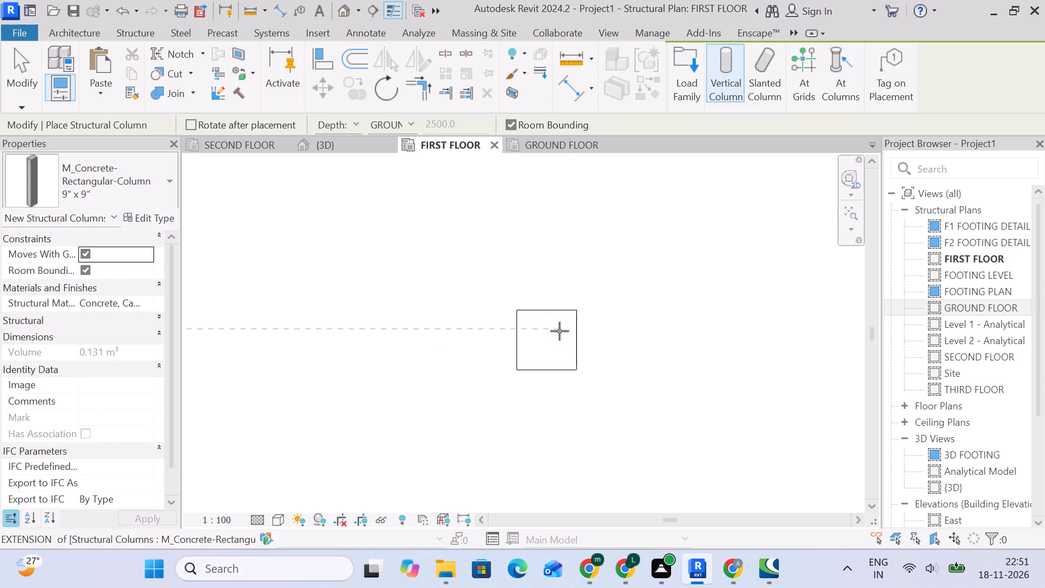
pyautogui.click(561, 329)
# Place a 9" x 9" structural column over the linked outline on the vertical gridline between bubbles 4 and F.
pyautogui.moveTo(761, 356); pyautogui.dragTo(401, 318, button='middle')
pyautogui.moveTo(675, 315); pyautogui.dragTo(527, 380, button='middle')
pyautogui.moveTo(700, 360); pyautogui.dragTo(530, 353, button='middle')
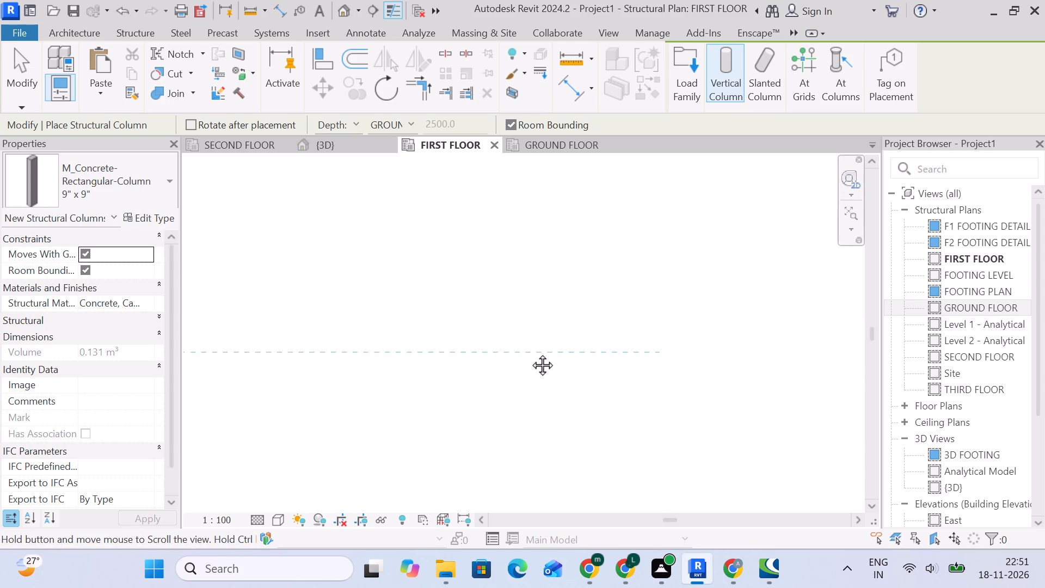
pyautogui.moveTo(530, 353); pyautogui.dragTo(437, 352, button='middle')
pyautogui.moveTo(687, 346); pyautogui.dragTo(562, 331, button='middle')
pyautogui.click(569, 333)
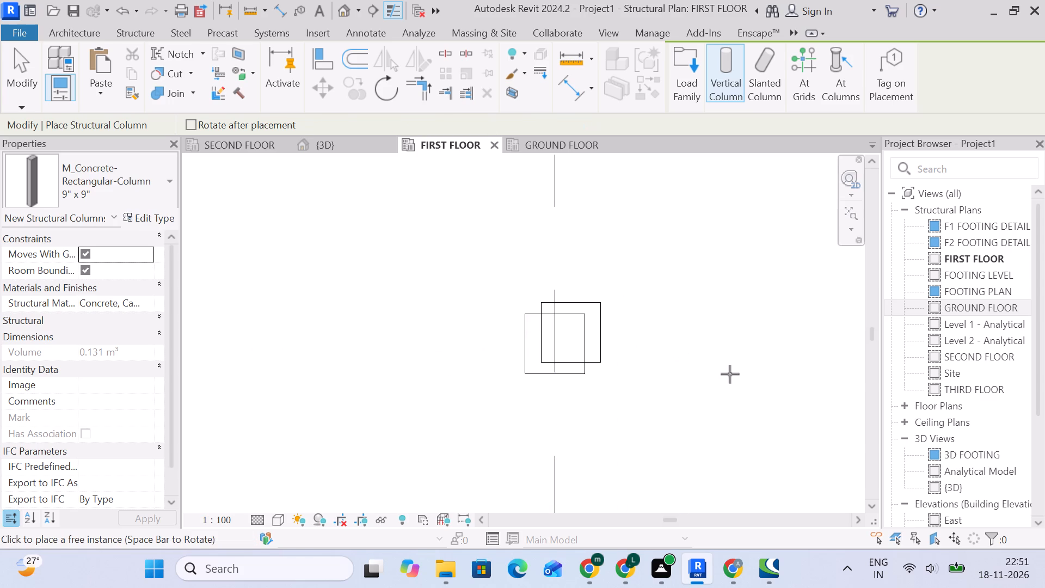
# Place a 9" x 9" structural column over the first linked outline east of the gridline between bubbles 4 and F.
pyautogui.scroll(-3, 772, 357)
pyautogui.moveTo(772, 366); pyautogui.dragTo(582, 330, button='middle')
pyautogui.scroll(-9, 592, 325)
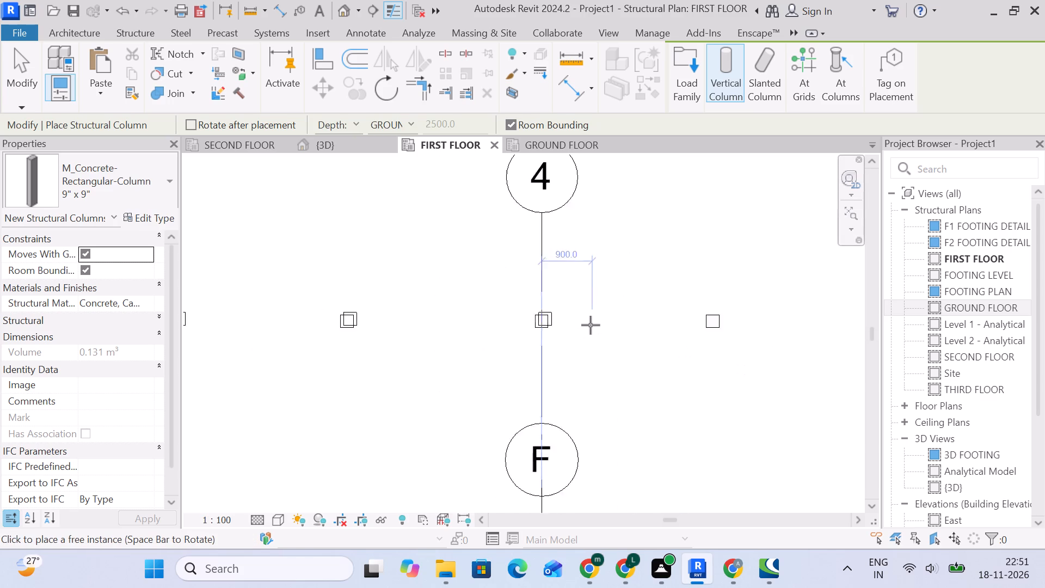
pyautogui.scroll(-2, 591, 325)
pyautogui.scroll(14, 653, 325)
pyautogui.moveTo(737, 330); pyautogui.dragTo(542, 367, button='middle')
pyautogui.scroll(4, 542, 367)
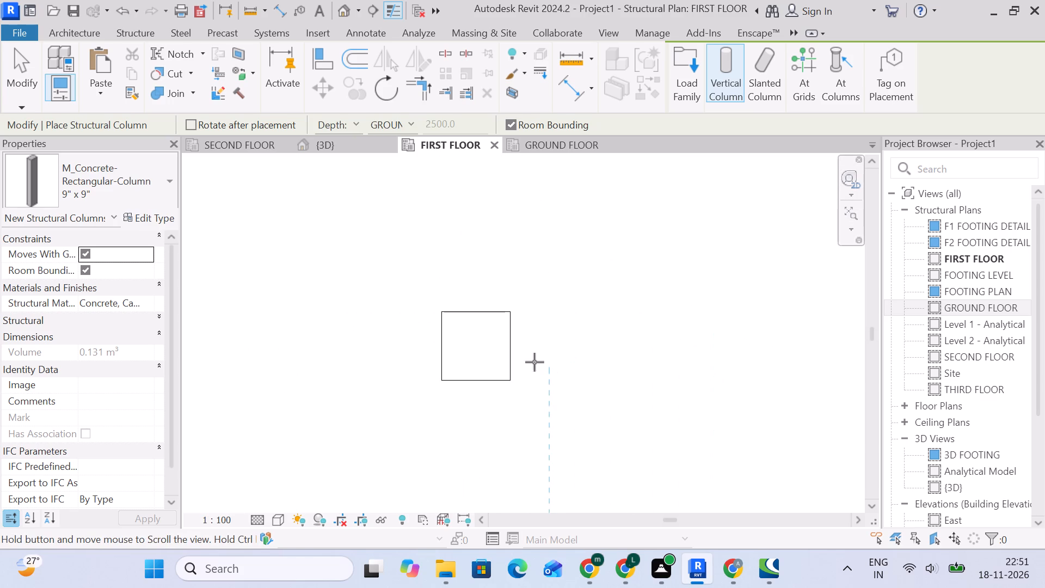
pyautogui.click(470, 310)
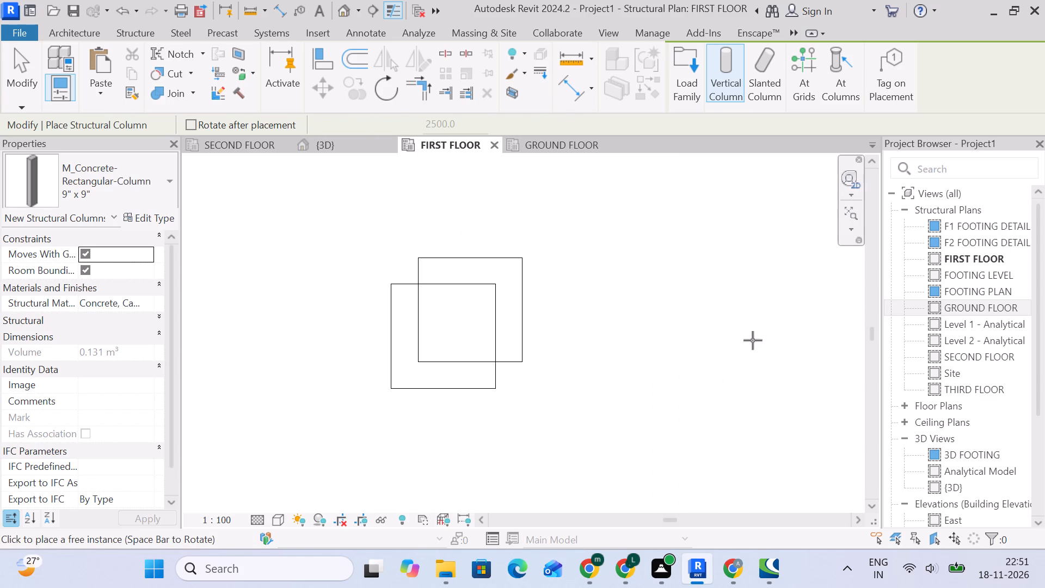
# Place 9" x 9" structural columns over the next two linked outlines farther east in the southern row.
pyautogui.moveTo(777, 339); pyautogui.dragTo(333, 306, button='middle')
pyautogui.scroll(-5, 459, 320)
pyautogui.moveTo(623, 342); pyautogui.dragTo(426, 342, button='middle')
pyautogui.moveTo(720, 322); pyautogui.dragTo(325, 322, button='middle')
pyautogui.scroll(3, 329, 315)
pyautogui.click(372, 302)
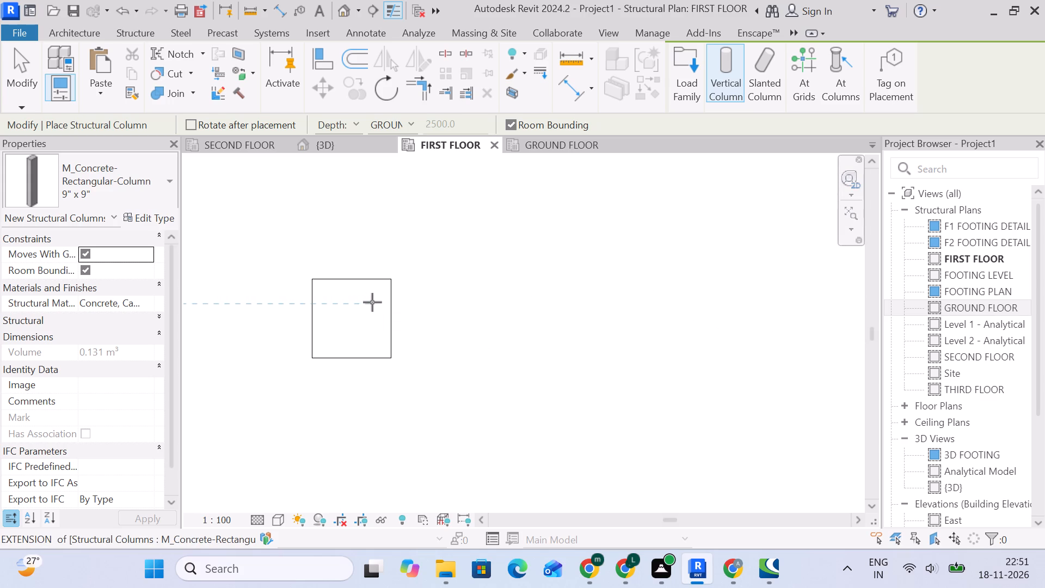
pyautogui.scroll(-4, 585, 314)
pyautogui.moveTo(656, 330); pyautogui.dragTo(347, 293, button='middle')
pyautogui.moveTo(660, 287); pyautogui.dragTo(239, 325, button='middle')
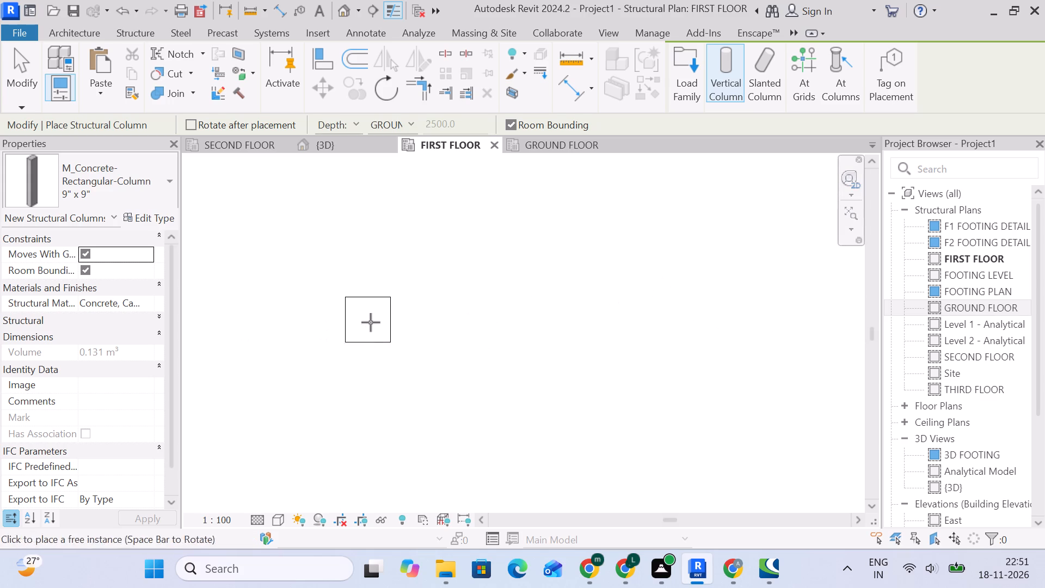
pyautogui.scroll(3, 372, 322)
pyautogui.click(383, 308)
# Place a 9" x 9" structural column over the linked outline directly below the easternmost column of the finished row.
pyautogui.scroll(-4, 585, 327)
pyautogui.moveTo(626, 331); pyautogui.dragTo(336, 331, button='middle')
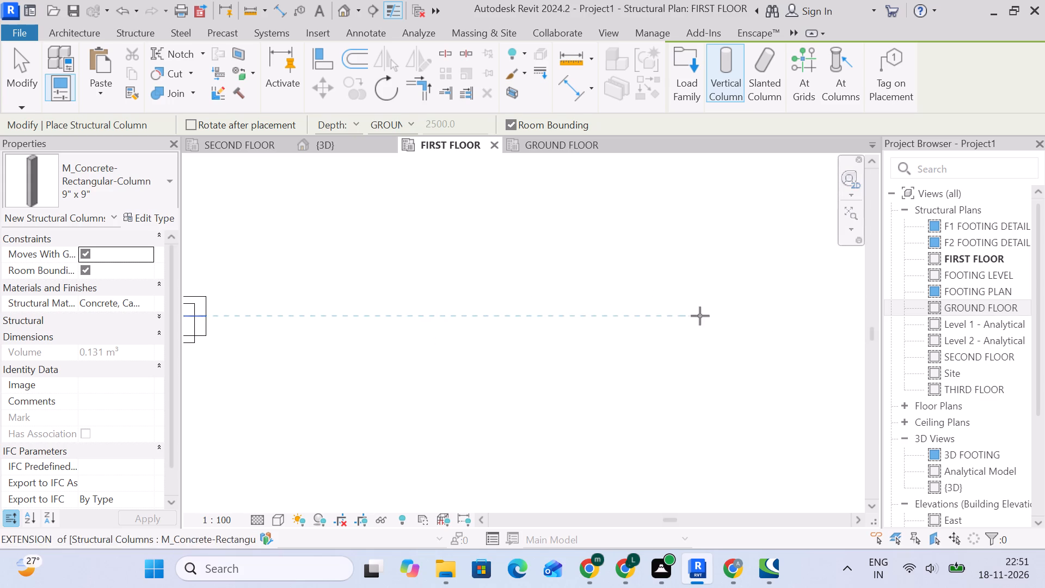
pyautogui.moveTo(699, 316); pyautogui.dragTo(468, 316, button='middle')
pyautogui.moveTo(709, 317); pyautogui.dragTo(474, 317, button='middle')
pyautogui.moveTo(781, 320); pyautogui.dragTo(509, 321, button='middle')
pyautogui.moveTo(745, 318); pyautogui.dragTo(472, 318, button='middle')
pyautogui.moveTo(685, 320); pyautogui.dragTo(480, 320, button='middle')
pyautogui.scroll(-17, 513, 314)
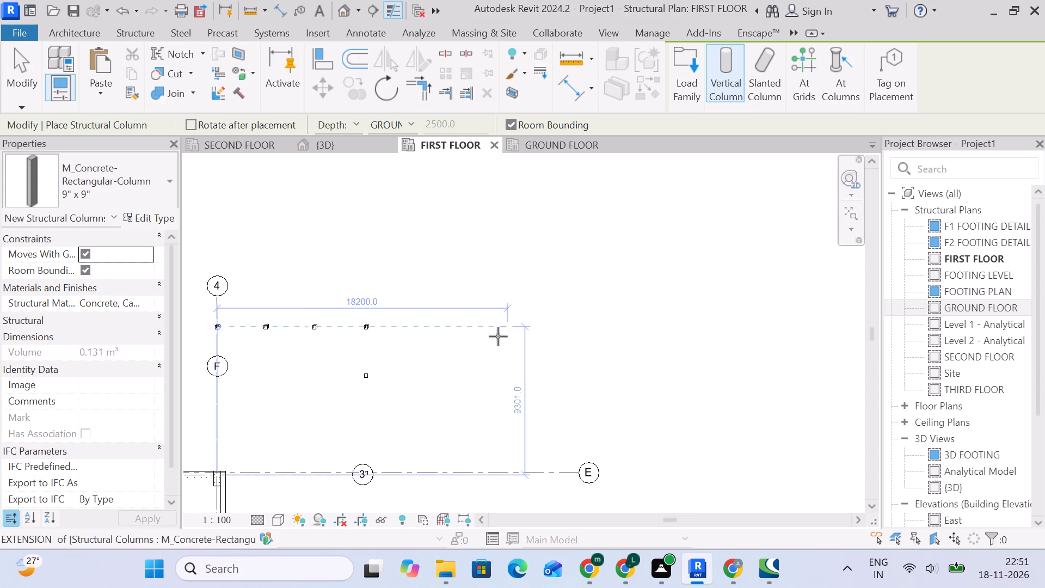
pyautogui.moveTo(442, 399); pyautogui.dragTo(666, 334, button='middle')
pyautogui.scroll(4, 557, 298)
pyautogui.scroll(12, 626, 329)
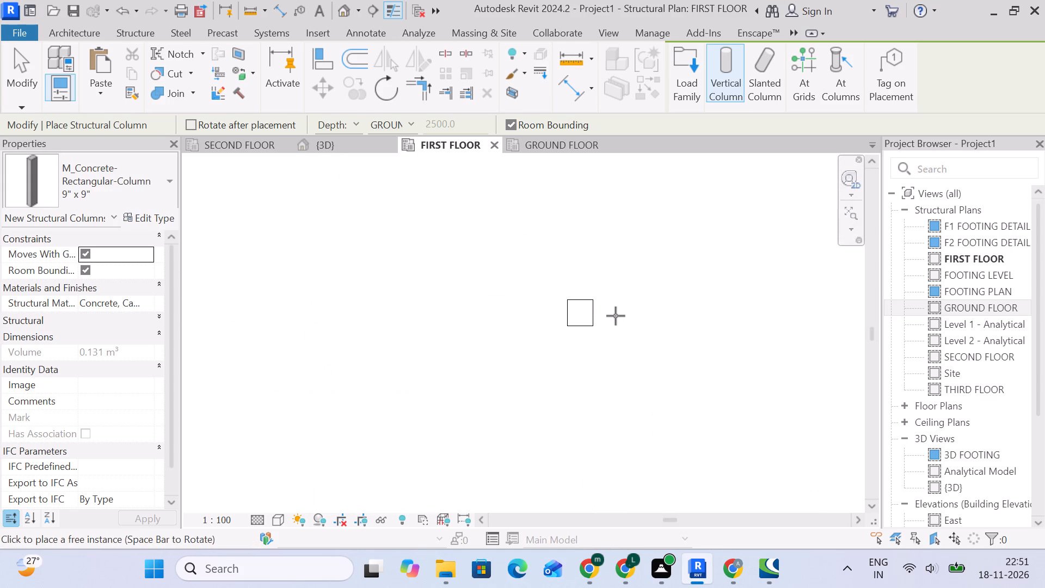
pyautogui.scroll(3, 616, 316)
pyautogui.scroll(4, 544, 317)
pyautogui.click(569, 282)
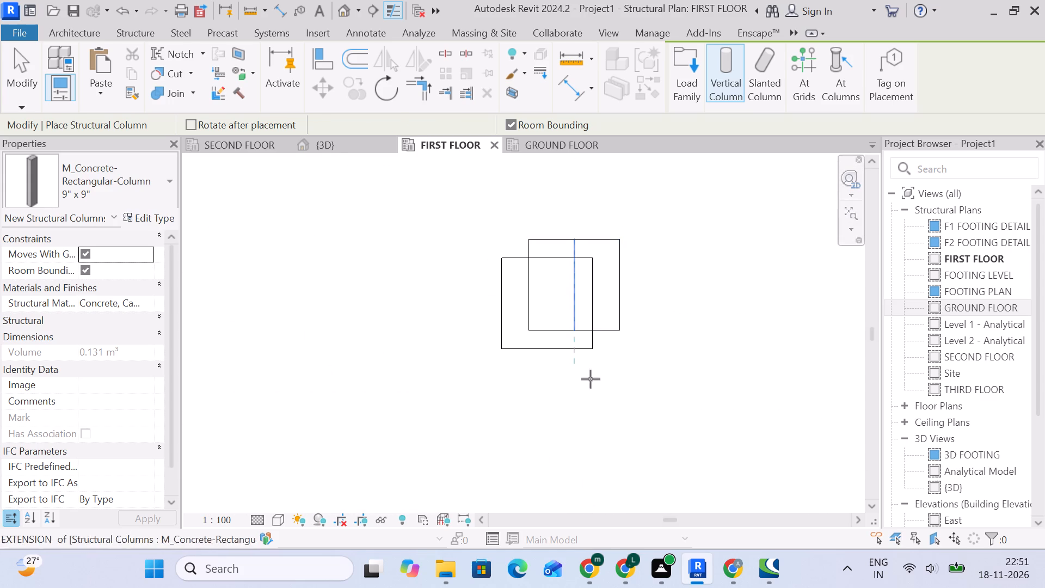
# Place a 9" x 9" structural column over the linked outline inside grid bubble 3, near gridline E.
pyautogui.moveTo(625, 414); pyautogui.dragTo(601, 201, button='middle')
pyautogui.scroll(-5, 620, 362)
pyautogui.moveTo(627, 459); pyautogui.dragTo(630, 212, button='middle')
pyautogui.moveTo(654, 430); pyautogui.dragTo(631, 204, button='middle')
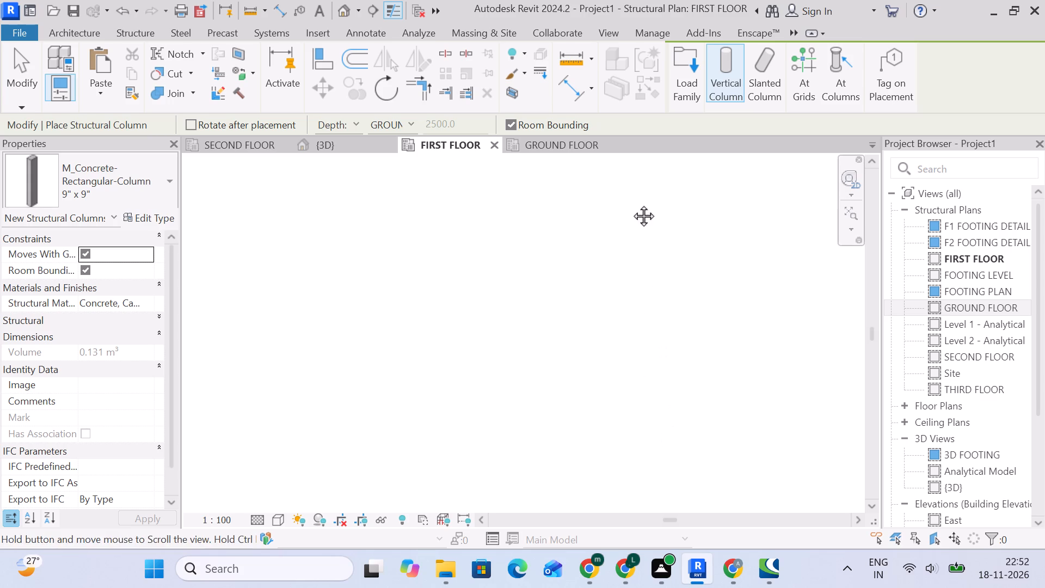
pyautogui.moveTo(631, 204); pyautogui.dragTo(631, 200, button='middle')
pyautogui.moveTo(636, 397); pyautogui.dragTo(643, 258, button='middle')
pyautogui.scroll(-10, 649, 282)
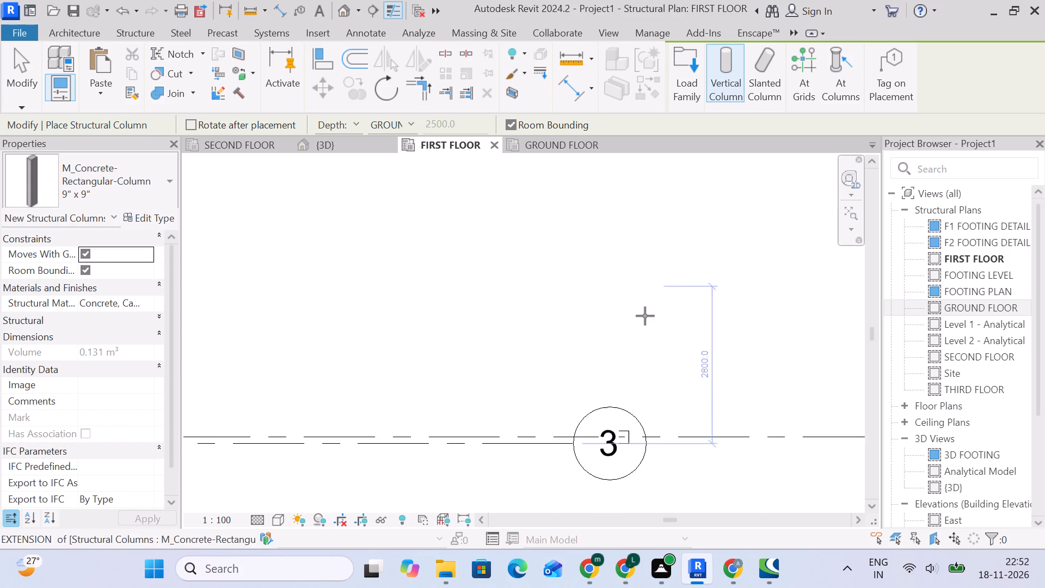
pyautogui.scroll(-8, 645, 321)
pyautogui.scroll(5, 644, 364)
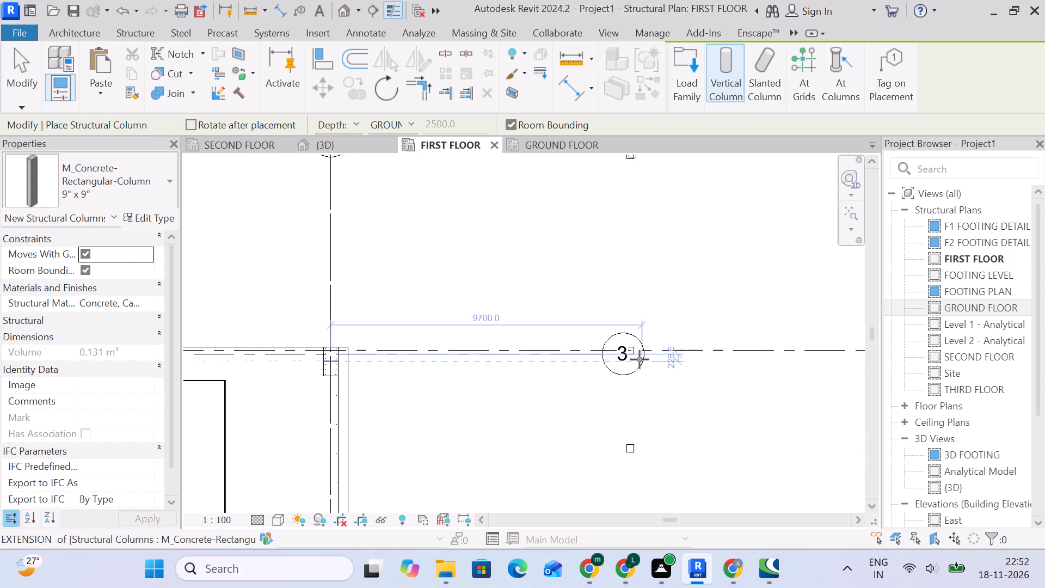
pyautogui.scroll(10, 638, 358)
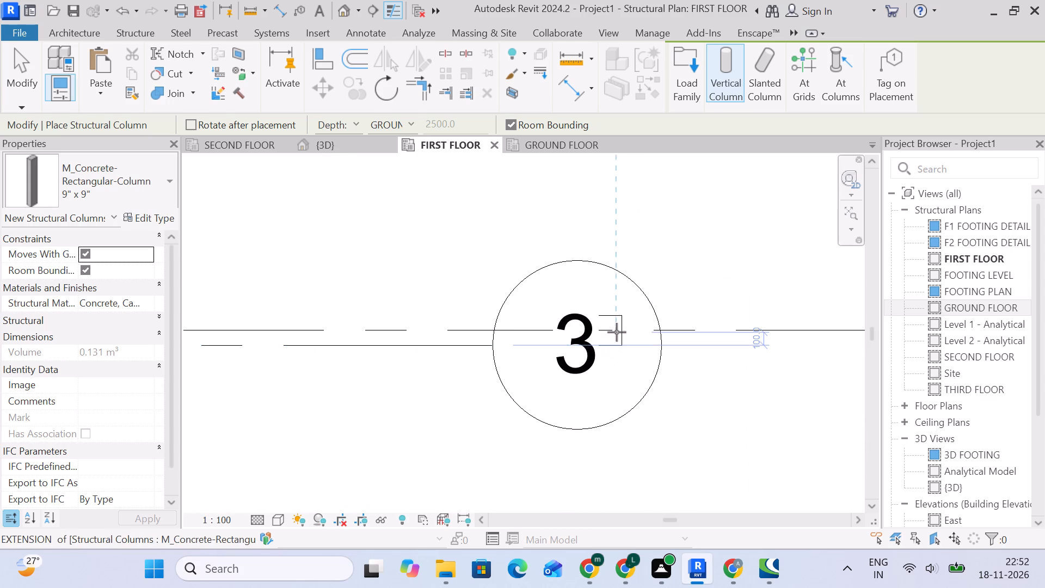
pyautogui.click(617, 322)
# Place 9" x 9" structural columns over the two linked outlines below grid bubble 3, the second on the horizontal gridline.
pyautogui.scroll(-5, 637, 366)
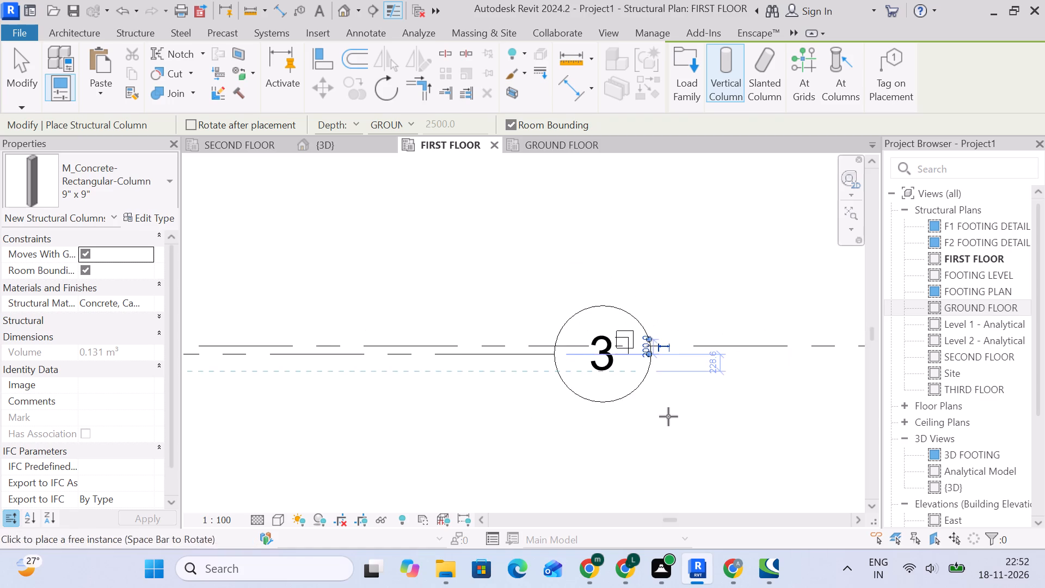
pyautogui.moveTo(668, 416); pyautogui.dragTo(635, 248, button='middle')
pyautogui.scroll(-5, 647, 344)
pyautogui.moveTo(663, 424); pyautogui.dragTo(644, 361, button='middle')
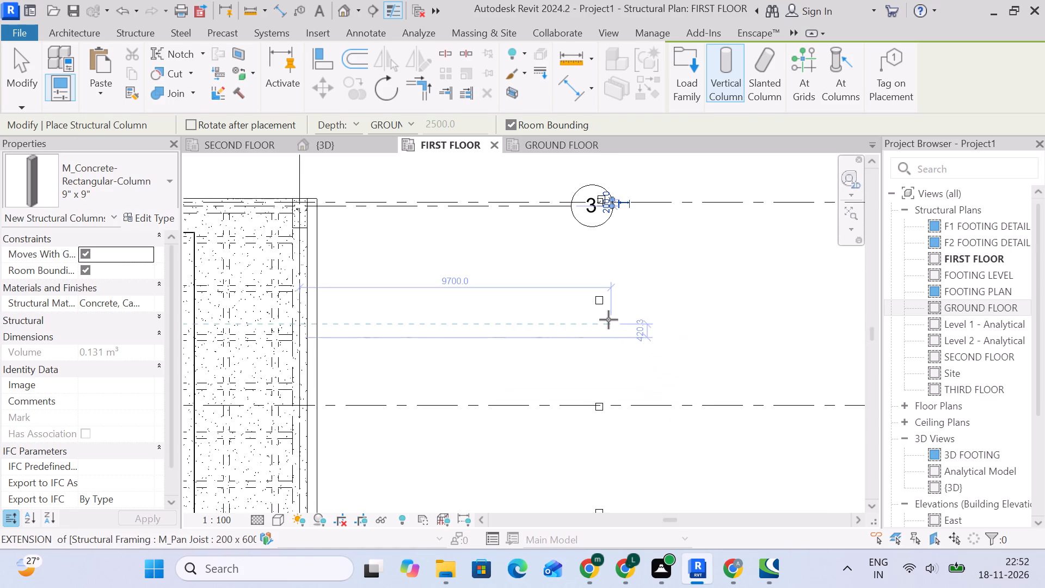
pyautogui.scroll(16, 599, 297)
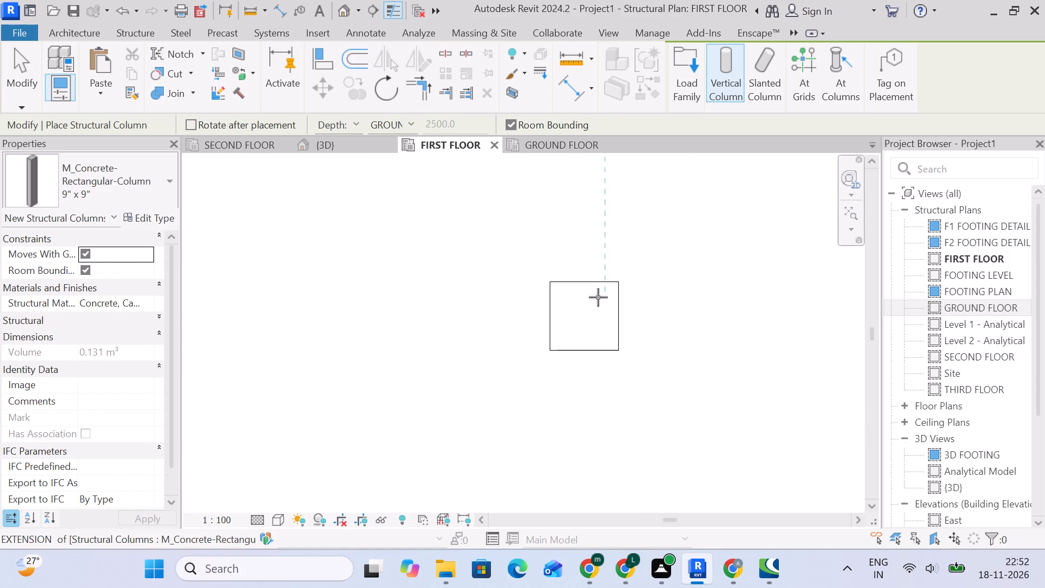
pyautogui.click(597, 303)
pyautogui.scroll(-4, 623, 340)
pyautogui.moveTo(683, 409); pyautogui.dragTo(639, 200, button='middle')
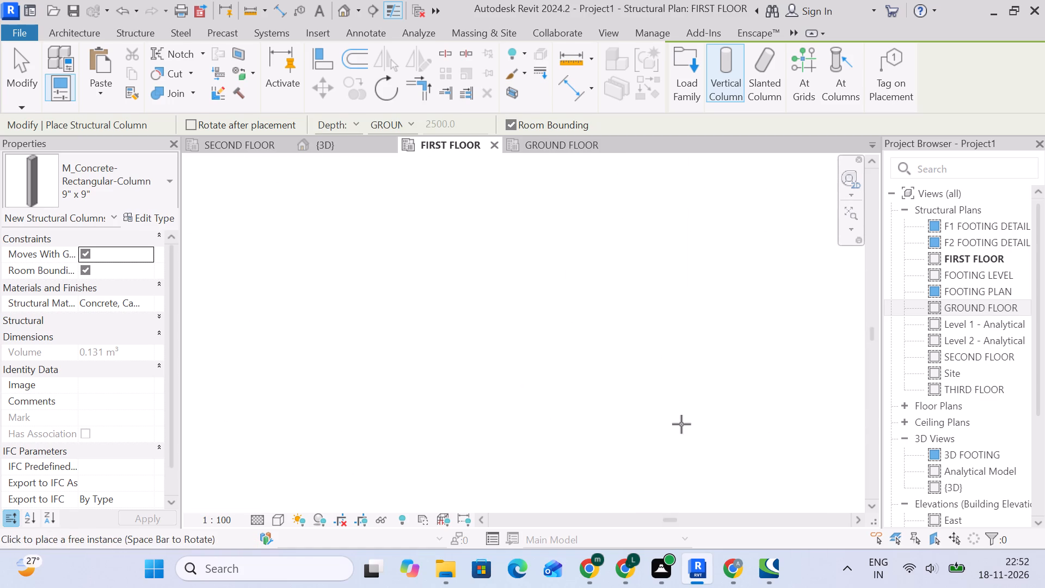
pyautogui.scroll(-2, 681, 425)
pyautogui.moveTo(668, 418); pyautogui.dragTo(631, 255, button='middle')
pyautogui.moveTo(589, 433); pyautogui.dragTo(587, 259, button='middle')
pyautogui.scroll(9, 575, 277)
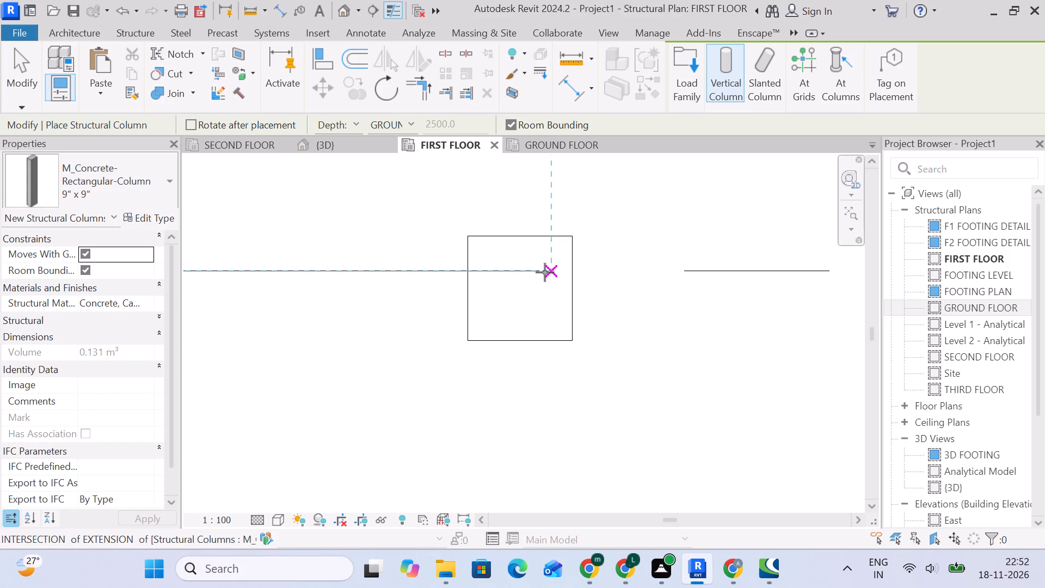
pyautogui.click(548, 284)
# Place a 9" x 9" structural column over the next linked outline below that gridline in the eastern line.
pyautogui.scroll(-1, 594, 332)
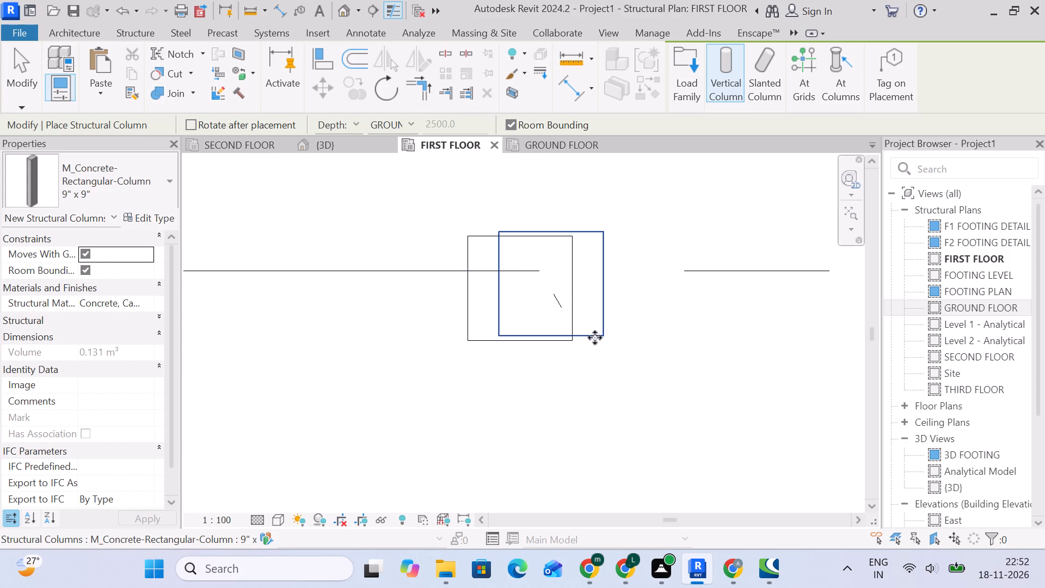
pyautogui.scroll(-4, 595, 338)
pyautogui.moveTo(644, 401); pyautogui.dragTo(600, 190, button='middle')
pyautogui.scroll(-5, 604, 333)
pyautogui.moveTo(611, 393); pyautogui.dragTo(604, 206, button='middle')
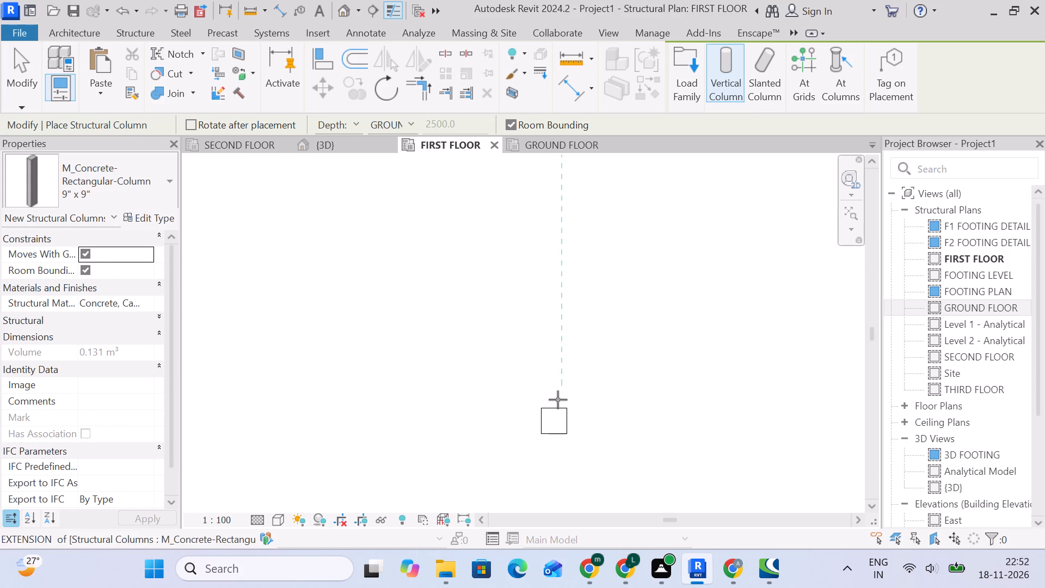
pyautogui.moveTo(558, 407); pyautogui.dragTo(542, 242, button='middle')
pyautogui.scroll(10, 542, 242)
pyautogui.click(537, 243)
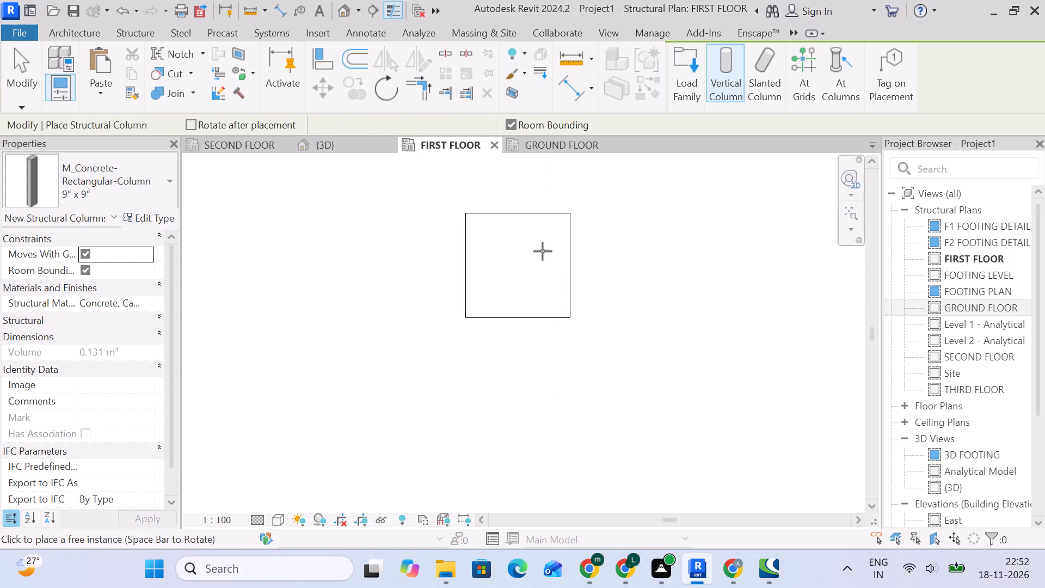
# Place a 9" x 9" structural column over the linked outline just below the red dashed line north of grid bubble 2.
pyautogui.scroll(-5, 551, 271)
pyautogui.moveTo(628, 341); pyautogui.dragTo(606, 160, button='middle')
pyautogui.scroll(-5, 619, 299)
pyautogui.moveTo(637, 360); pyautogui.dragTo(629, 181, button='middle')
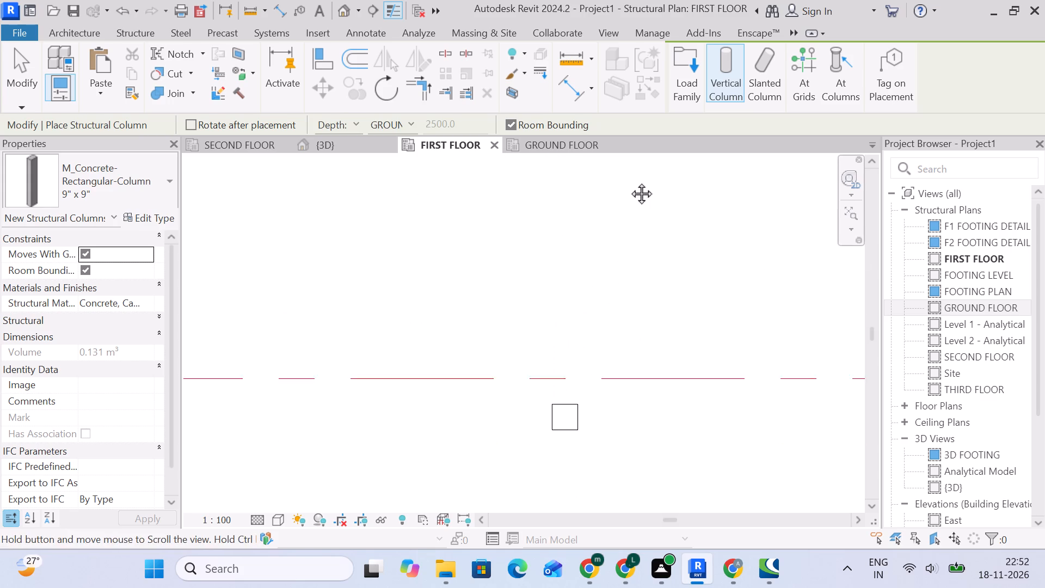
pyautogui.moveTo(629, 181); pyautogui.dragTo(629, 180, button='middle')
pyautogui.moveTo(595, 399); pyautogui.dragTo(598, 299, button='middle')
pyautogui.scroll(10, 585, 293)
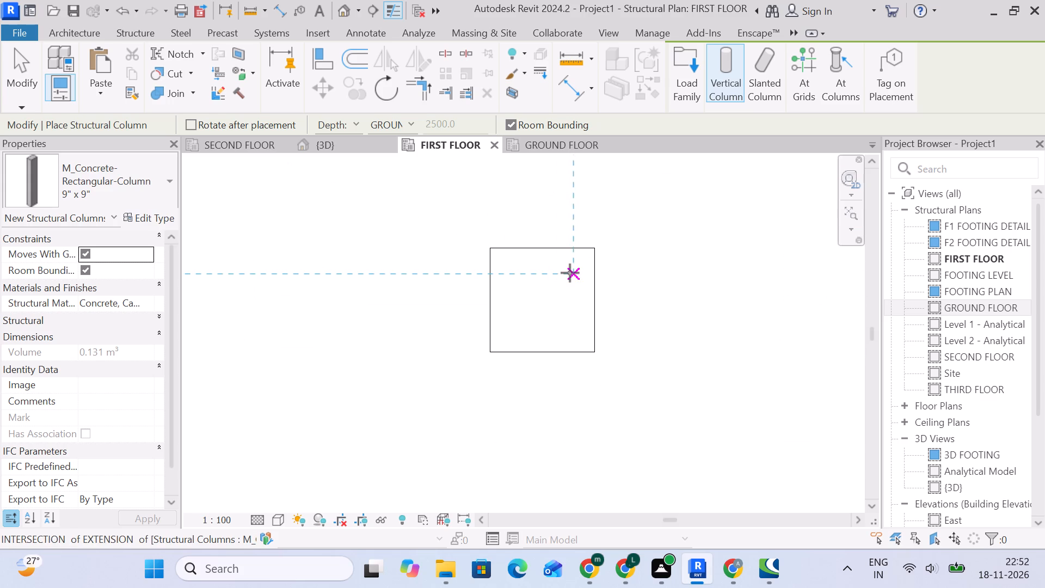
pyautogui.click(564, 279)
# Place a 9" x 9" structural column over the linked outline just above grid bubble 2.
pyautogui.scroll(-6, 607, 309)
pyautogui.moveTo(680, 370); pyautogui.dragTo(624, 244, button='middle')
pyautogui.scroll(1, 624, 244)
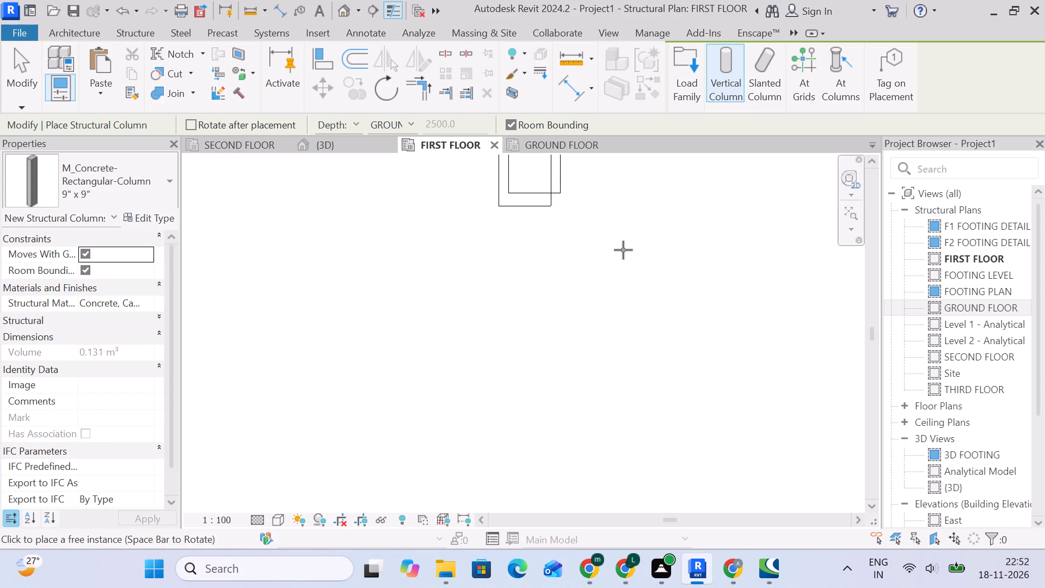
pyautogui.scroll(-5, 623, 252)
pyautogui.moveTo(626, 329); pyautogui.dragTo(594, 189, button='middle')
pyautogui.scroll(-3, 601, 329)
pyautogui.moveTo(595, 345); pyautogui.dragTo(573, 176, button='middle')
pyautogui.scroll(9, 522, 255)
pyautogui.scroll(2, 568, 230)
pyautogui.moveTo(568, 237); pyautogui.dragTo(545, 287, button='middle')
pyautogui.click(530, 289)
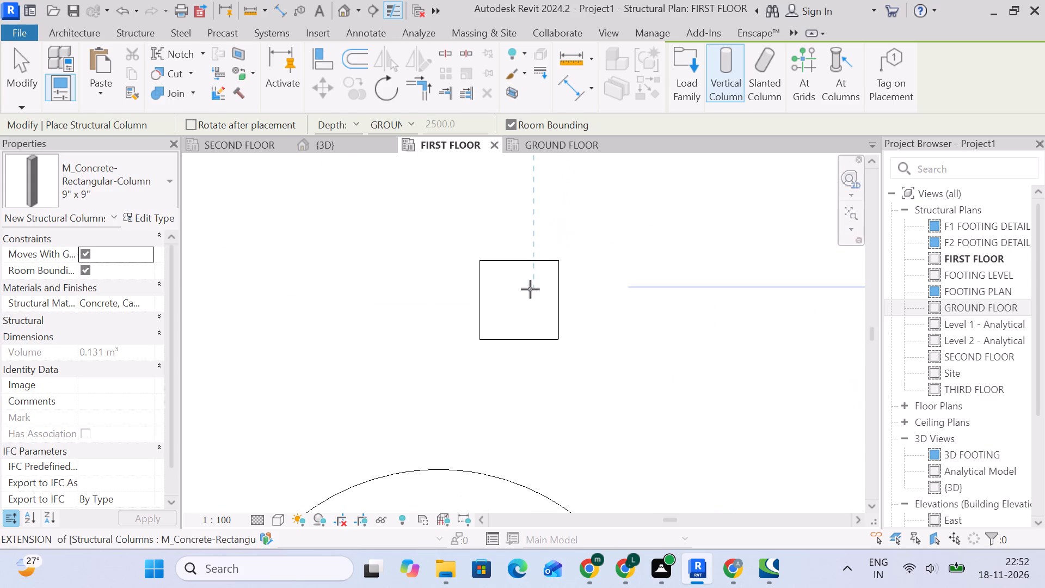
# Place a 9" x 9" structural column over the first linked outline below grid bubble 2.
pyautogui.scroll(-4, 558, 311)
pyautogui.moveTo(582, 412); pyautogui.dragTo(532, 284, button='middle')
pyautogui.scroll(-6, 535, 267)
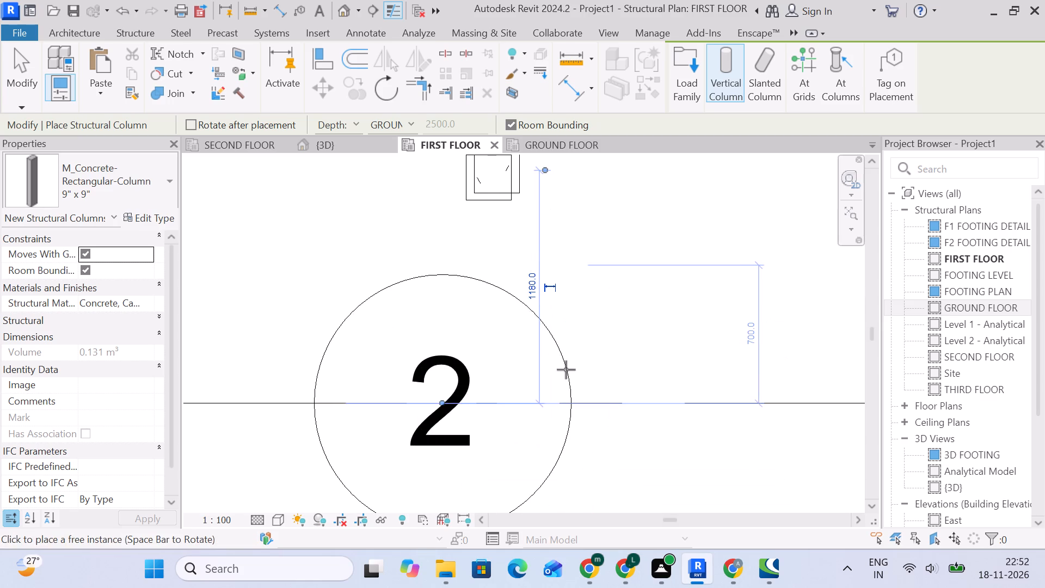
pyautogui.moveTo(591, 434); pyautogui.dragTo(587, 242, button='middle')
pyautogui.scroll(13, 489, 343)
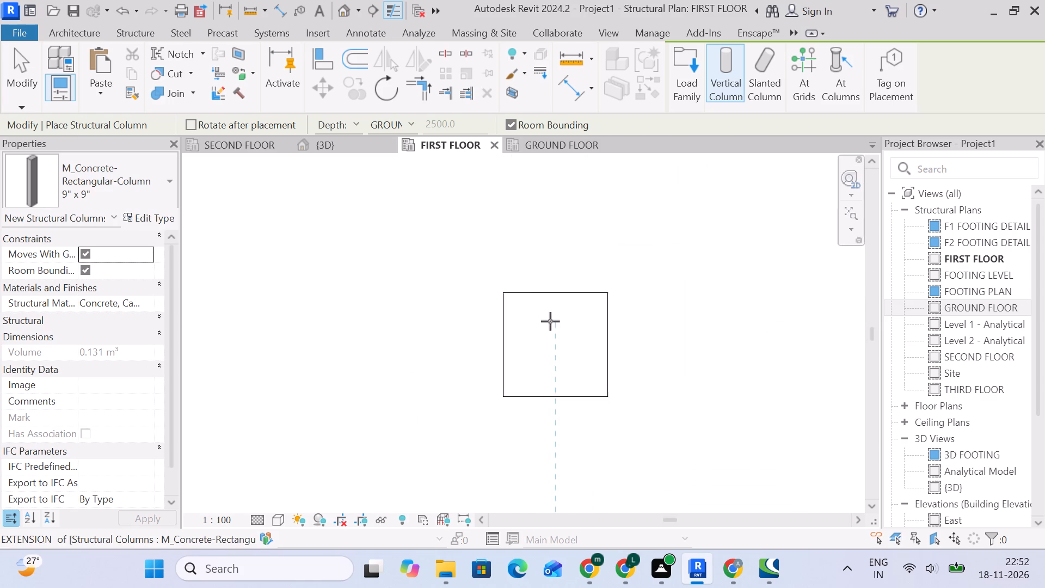
pyautogui.moveTo(557, 323); pyautogui.dragTo(510, 358, button='middle')
pyautogui.click(542, 348)
# Place a 9" x 9" structural column over the linked outline touching the underside of the next grid bubble down the eastern line.
pyautogui.scroll(-5, 617, 397)
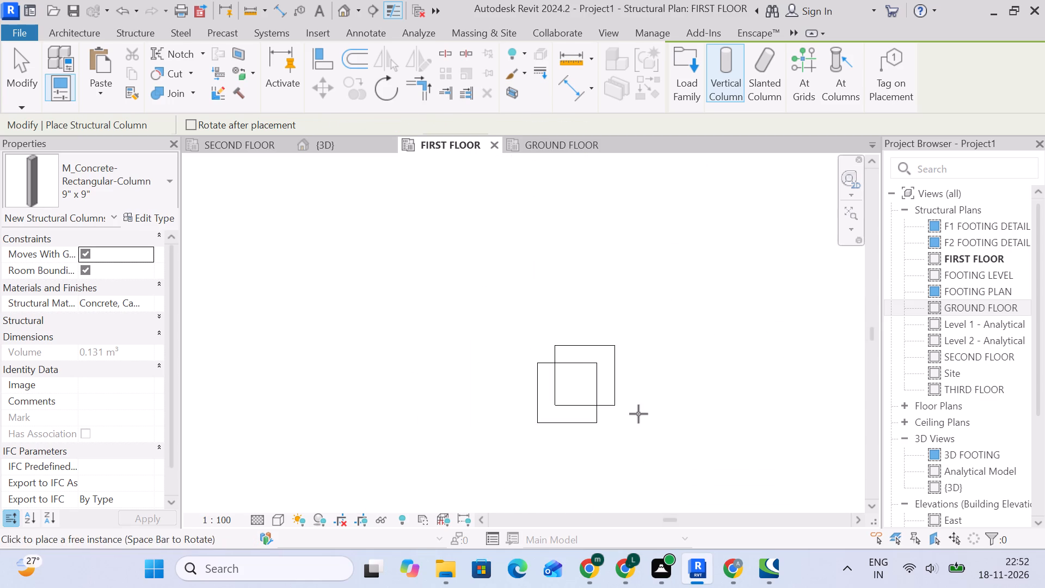
pyautogui.moveTo(636, 413); pyautogui.dragTo(534, 136, button='middle')
pyautogui.scroll(-4, 591, 358)
pyautogui.moveTo(594, 373); pyautogui.dragTo(575, 160, button='middle')
pyautogui.moveTo(600, 400); pyautogui.dragTo(616, 200, button='middle')
pyautogui.scroll(3, 545, 318)
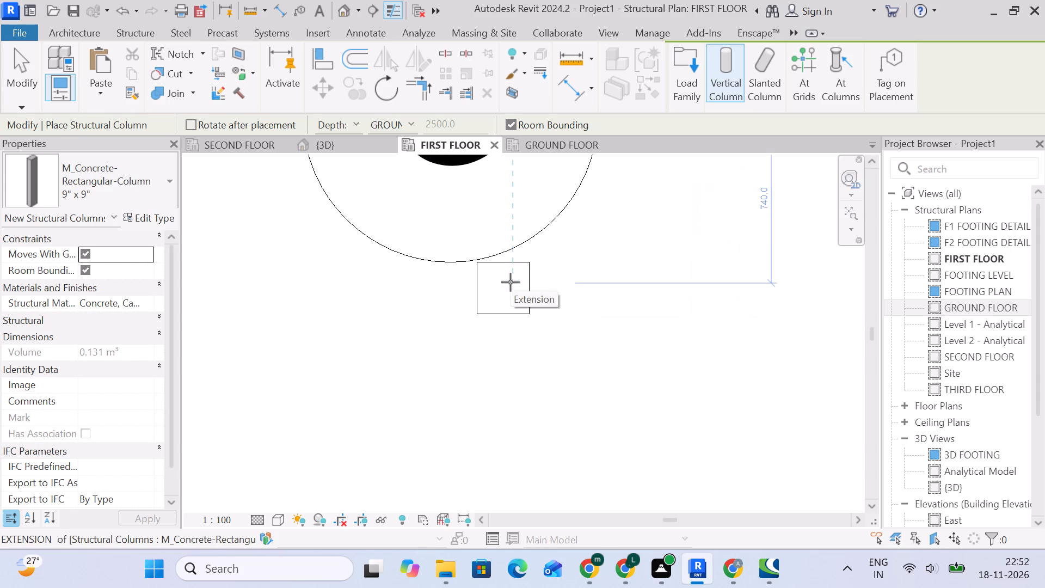
pyautogui.click(511, 282)
# Place a 9" x 9" structural column over the linked outline just below the next red dashed line.
pyautogui.scroll(-4, 552, 335)
pyautogui.moveTo(571, 362); pyautogui.dragTo(573, 142, button='middle')
pyautogui.moveTo(584, 357); pyautogui.dragTo(545, 165, button='middle')
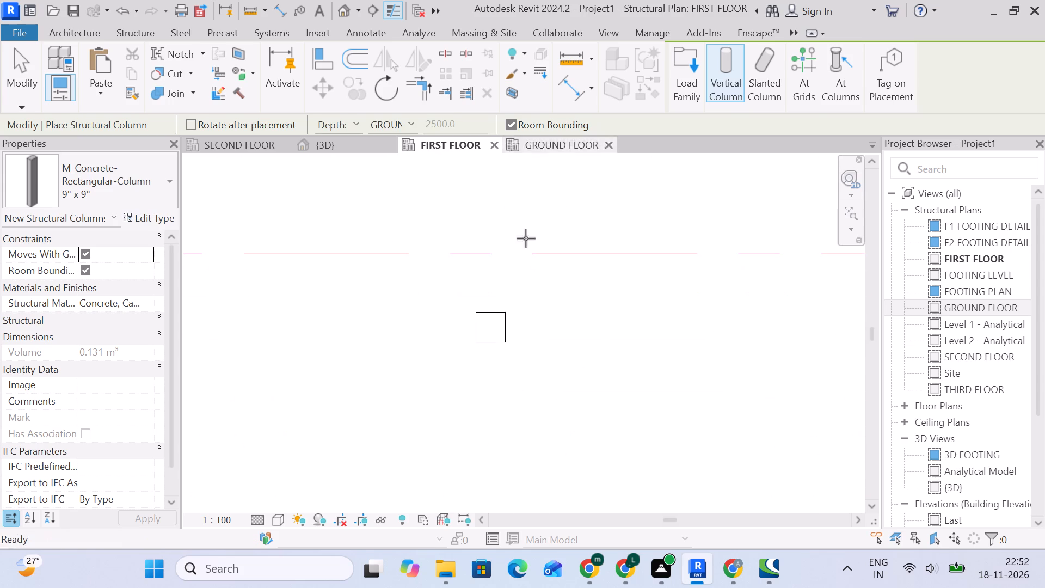
pyautogui.scroll(8, 476, 334)
pyautogui.click(518, 305)
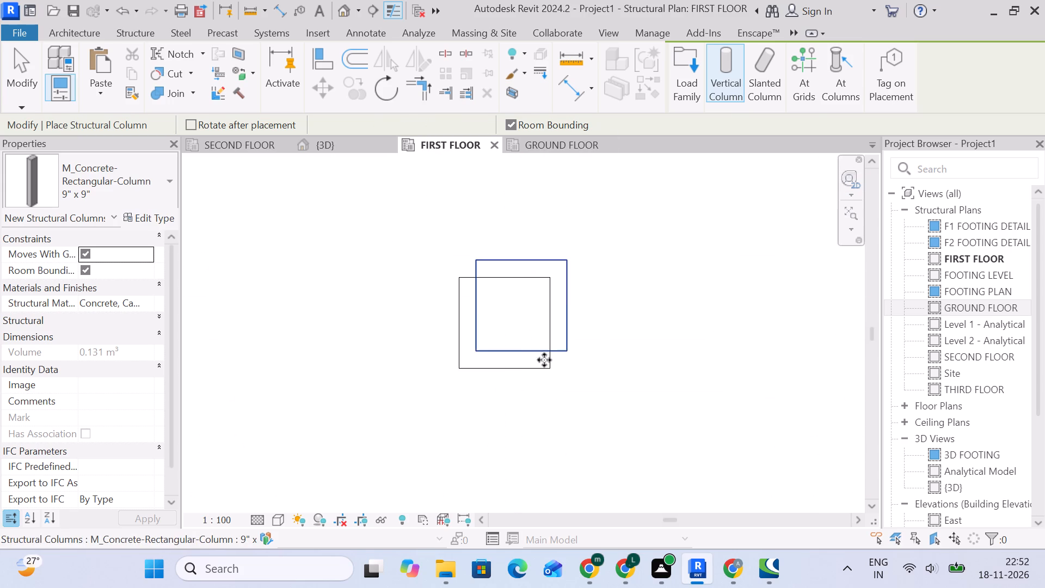
# Place a 9" x 9" structural column over the next linked outline farther down the eastern line.
pyautogui.scroll(-5, 554, 367)
pyautogui.moveTo(570, 383); pyautogui.dragTo(540, 208, button='middle')
pyautogui.scroll(-4, 567, 336)
pyautogui.moveTo(576, 366); pyautogui.dragTo(549, 181, button='middle')
pyautogui.moveTo(563, 378); pyautogui.dragTo(556, 308, button='middle')
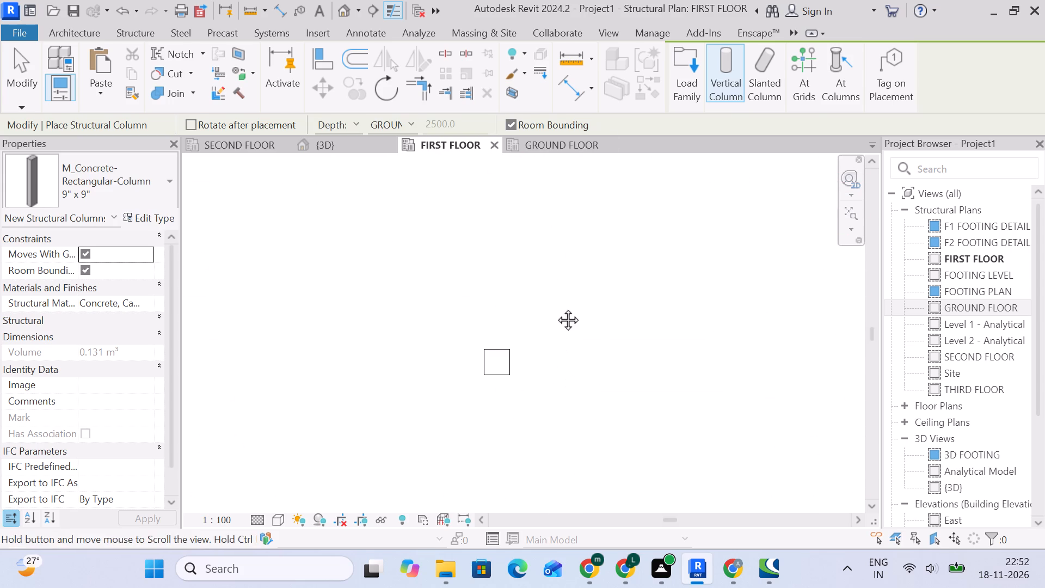
pyautogui.moveTo(556, 308); pyautogui.dragTo(555, 307, button='middle')
pyautogui.scroll(4, 517, 339)
pyautogui.scroll(5, 482, 377)
pyautogui.click(502, 359)
# Place a 9" x 9" structural column over the linked outline just above the following red dashed line.
pyautogui.scroll(-4, 567, 413)
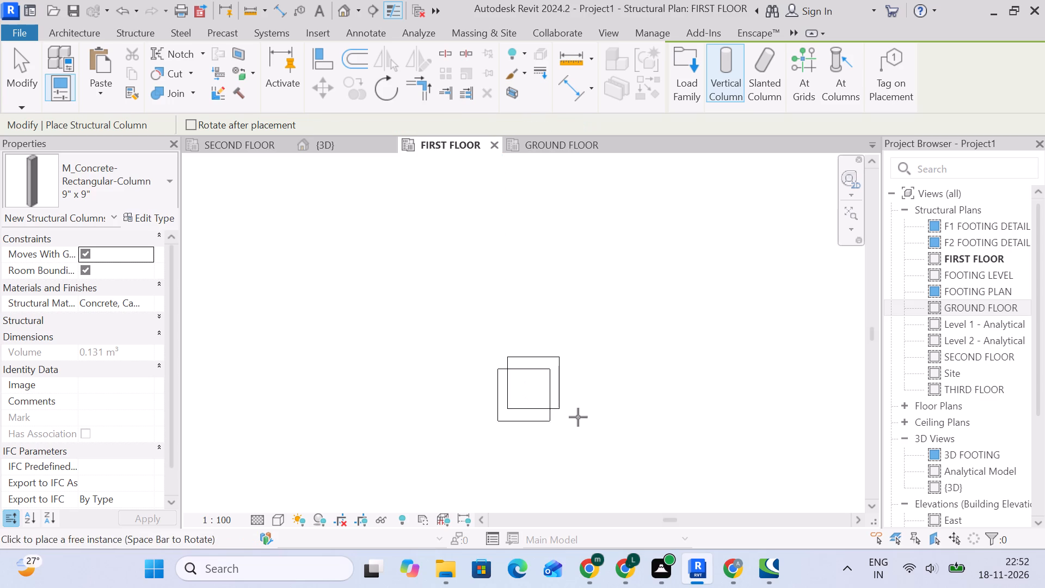
pyautogui.moveTo(578, 418); pyautogui.dragTo(528, 139, button='middle')
pyautogui.scroll(-5, 552, 359)
pyautogui.moveTo(563, 391); pyautogui.dragTo(538, 112, button='middle')
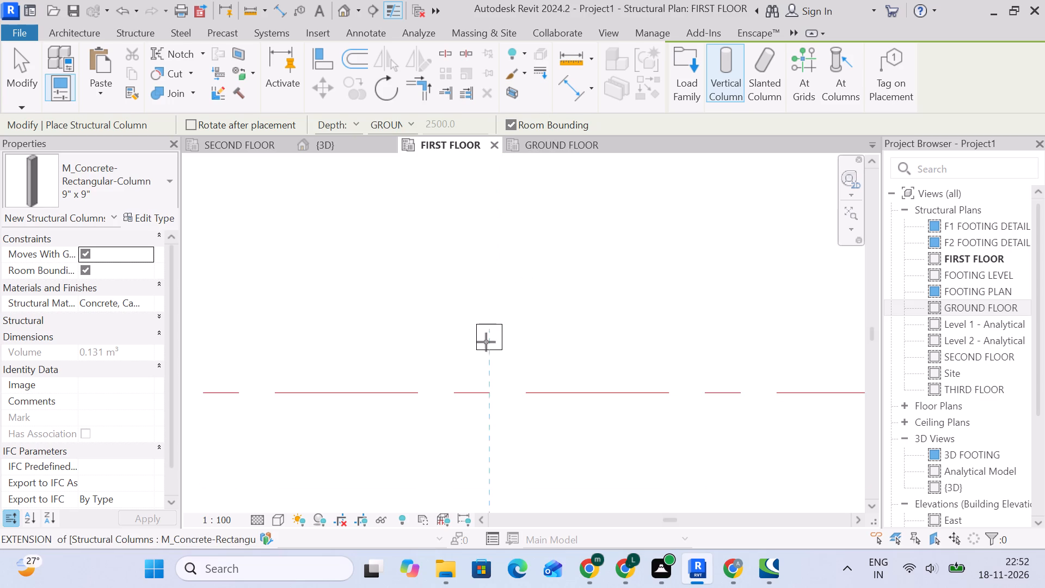
pyautogui.scroll(9, 486, 342)
pyautogui.click(507, 309)
# Place a 9" x 9" structural column over the first linked outline below that red dashed line.
pyautogui.scroll(-5, 571, 348)
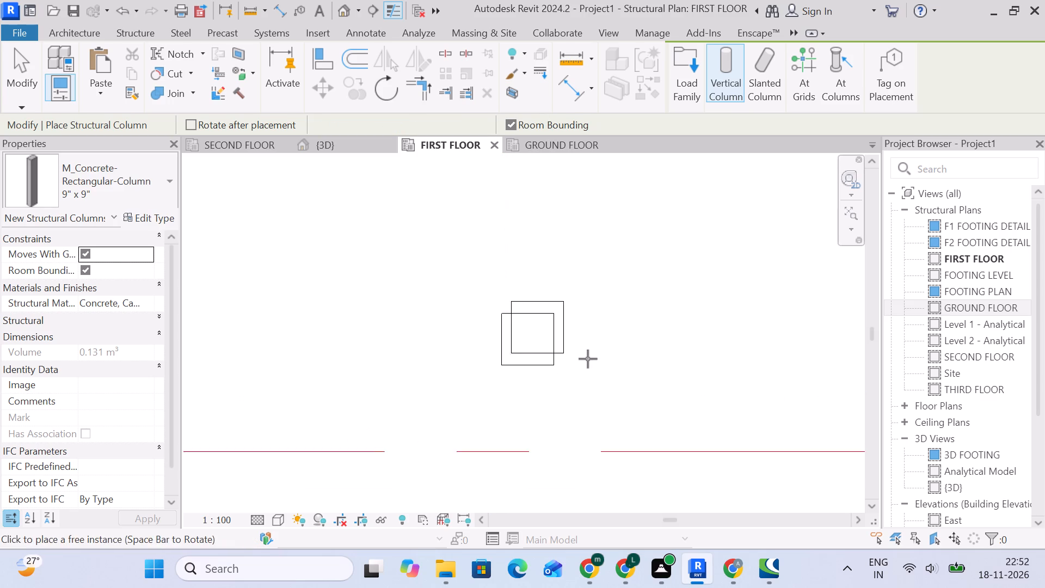
pyautogui.moveTo(588, 359); pyautogui.dragTo(549, 149, button='middle')
pyautogui.scroll(-5, 551, 329)
pyautogui.moveTo(565, 359); pyautogui.dragTo(538, 210, button='middle')
pyautogui.scroll(-4, 538, 267)
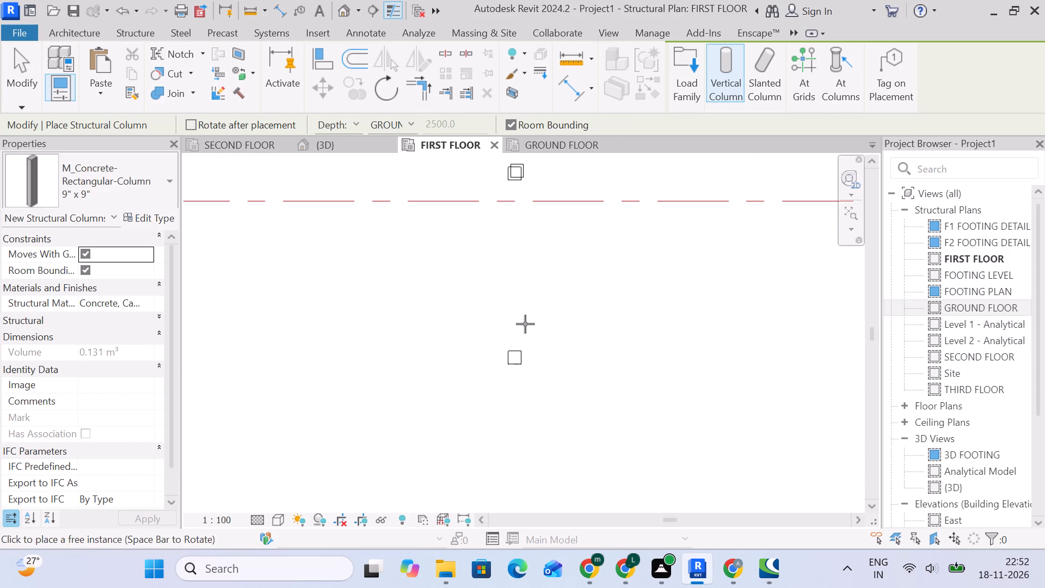
pyautogui.moveTo(511, 347); pyautogui.dragTo(515, 265, button='middle')
pyautogui.scroll(14, 515, 265)
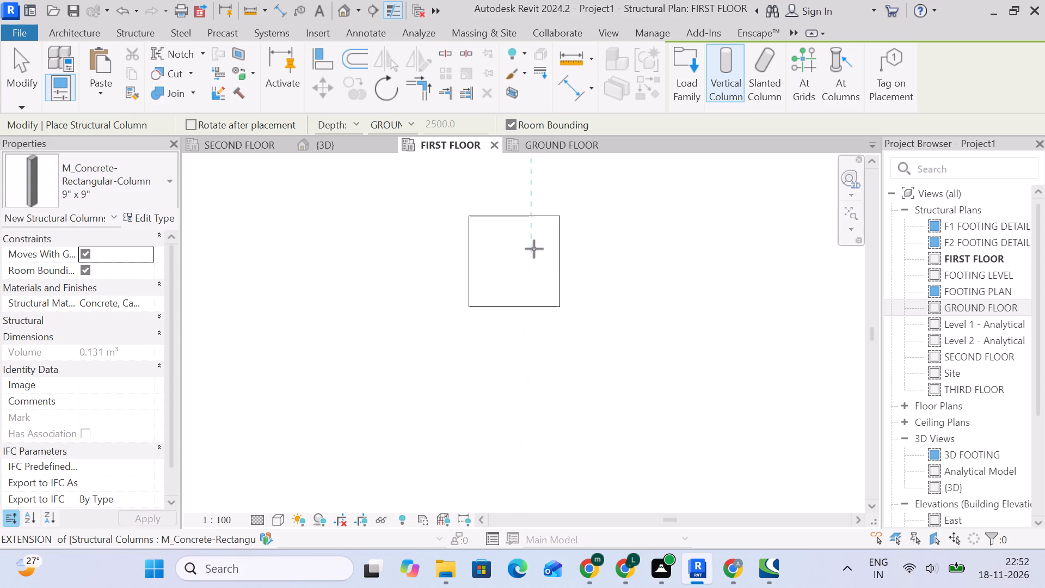
pyautogui.click(533, 244)
# Place a 9" x 9" structural column over the next linked outline down the eastern line.
pyautogui.scroll(-5, 606, 268)
pyautogui.moveTo(599, 275); pyautogui.dragTo(481, 191, button='middle')
pyautogui.scroll(-6, 499, 257)
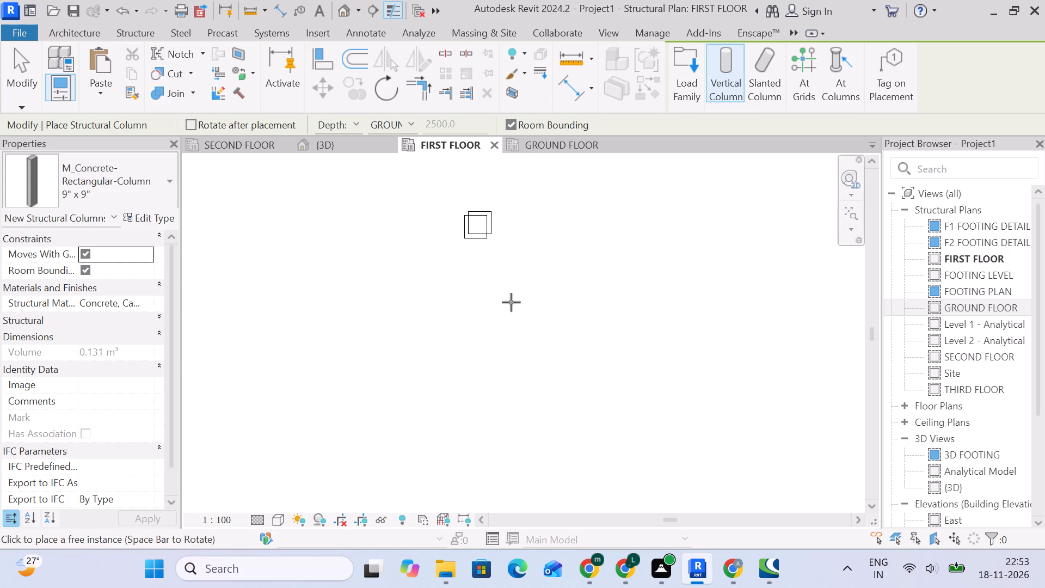
pyautogui.scroll(-3, 511, 302)
pyautogui.moveTo(512, 312); pyautogui.dragTo(573, 168, button='middle')
pyautogui.scroll(14, 554, 321)
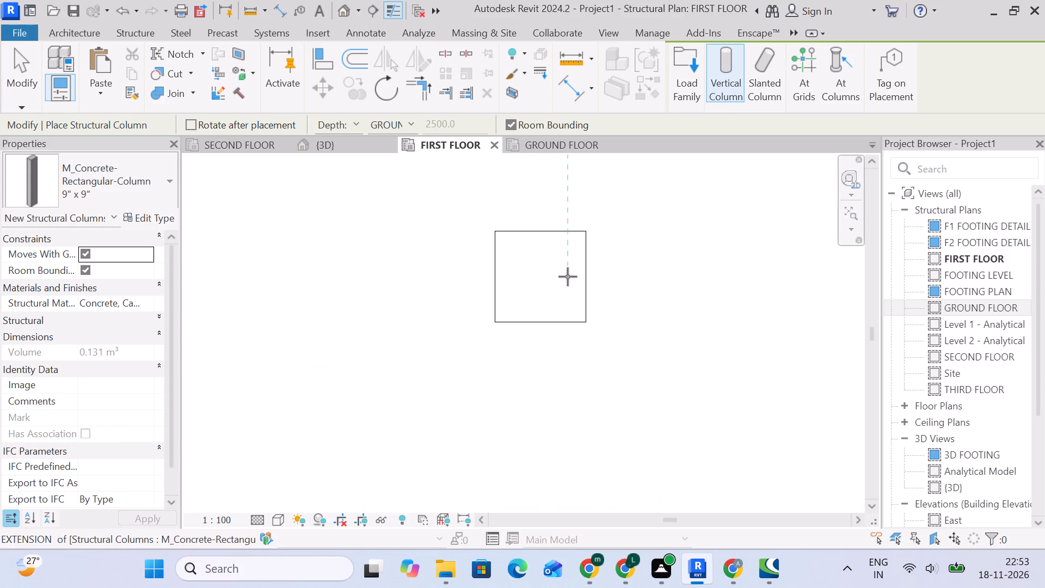
pyautogui.click(558, 256)
# Place a 9" x 9" structural column over the first linked outline below the next red dashed line on the eastern line.
pyautogui.scroll(-5, 642, 309)
pyautogui.moveTo(640, 312); pyautogui.dragTo(538, 146, button='middle')
pyautogui.scroll(1, 538, 146)
pyautogui.scroll(-5, 543, 234)
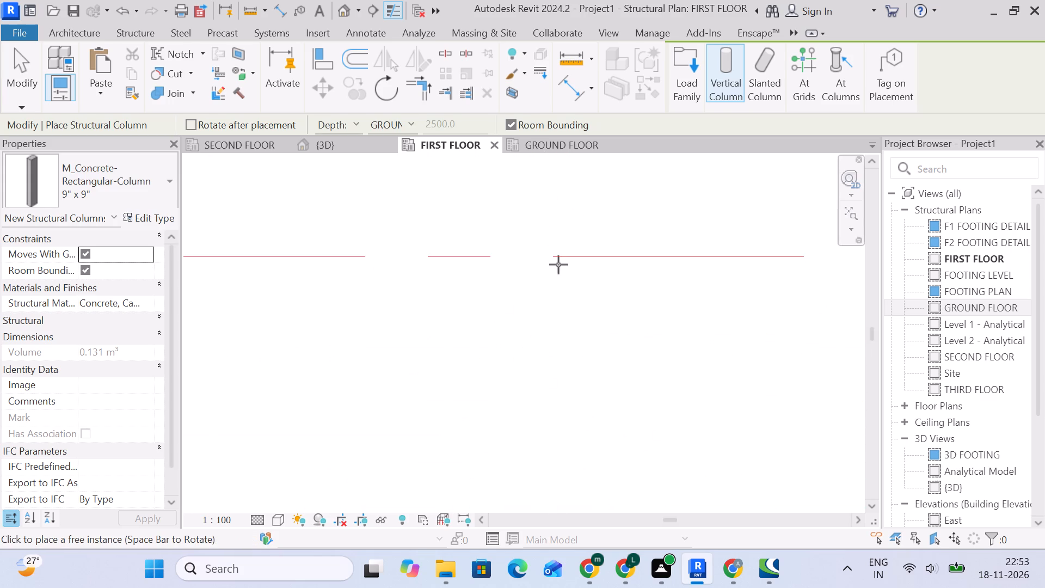
pyautogui.scroll(-9, 571, 269)
pyautogui.moveTo(549, 364); pyautogui.dragTo(543, 265, button='middle')
pyautogui.scroll(4, 543, 264)
pyautogui.scroll(13, 526, 218)
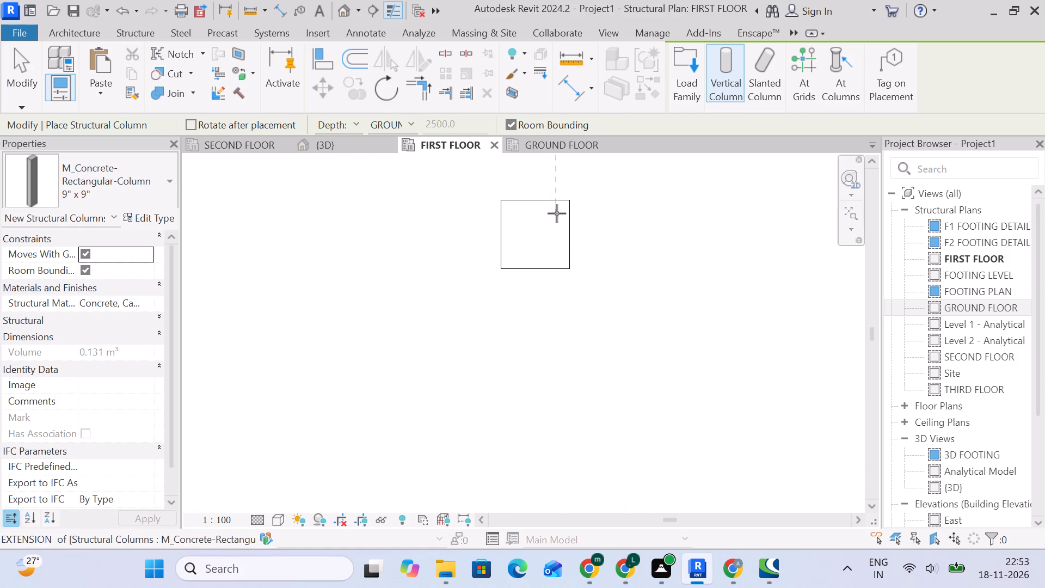
pyautogui.click(554, 215)
# Place a 9" x 9" structural column over the linked outline just above the grid 1 bubble on the eastern line.
pyautogui.scroll(-5, 548, 320)
pyautogui.moveTo(568, 366); pyautogui.dragTo(555, 199, button='middle')
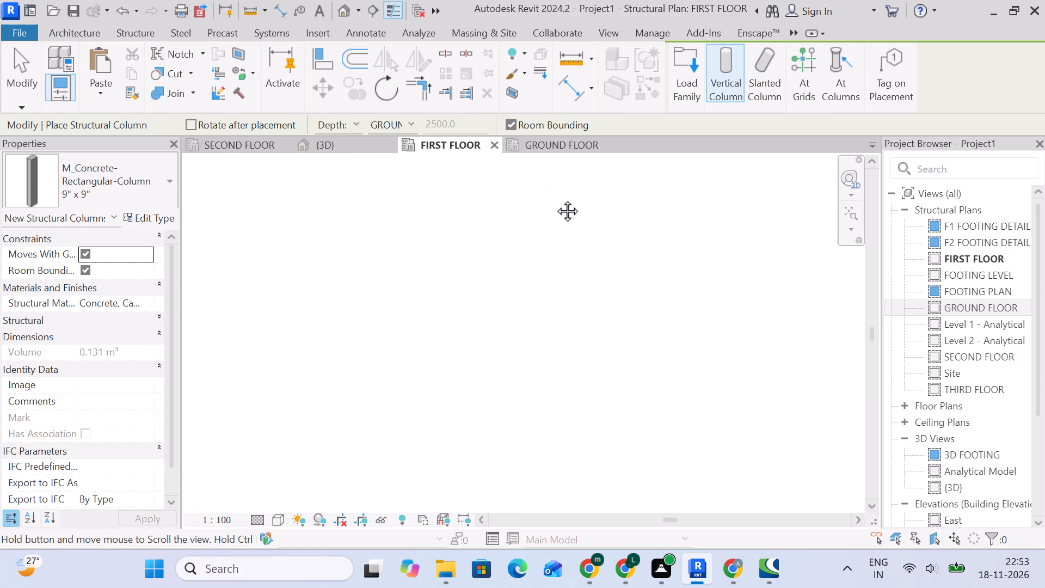
pyautogui.moveTo(555, 199); pyautogui.dragTo(553, 189, button='middle')
pyautogui.moveTo(548, 372); pyautogui.dragTo(562, 237, button='middle')
pyautogui.moveTo(566, 366); pyautogui.dragTo(558, 232, button='middle')
pyautogui.scroll(4, 540, 268)
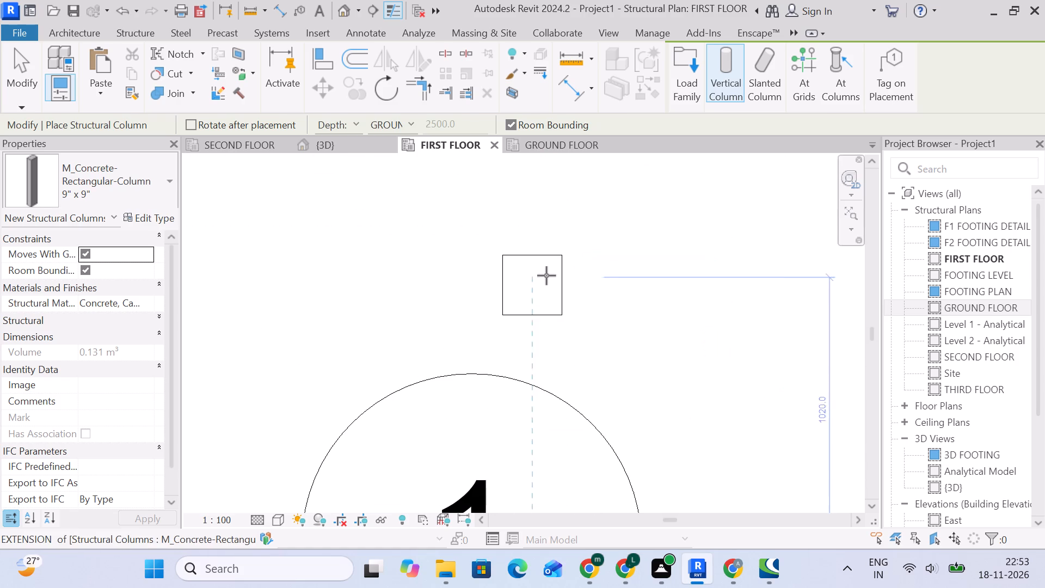
pyautogui.click(542, 275)
# Place a 9" x 9" structural column over the first linked outline below the grid 1 bubble.
pyautogui.scroll(-5, 567, 329)
pyautogui.moveTo(571, 345); pyautogui.dragTo(542, 152, button='middle')
pyautogui.scroll(-10, 552, 273)
pyautogui.moveTo(557, 323); pyautogui.dragTo(546, 211, button='middle')
pyautogui.scroll(14, 536, 257)
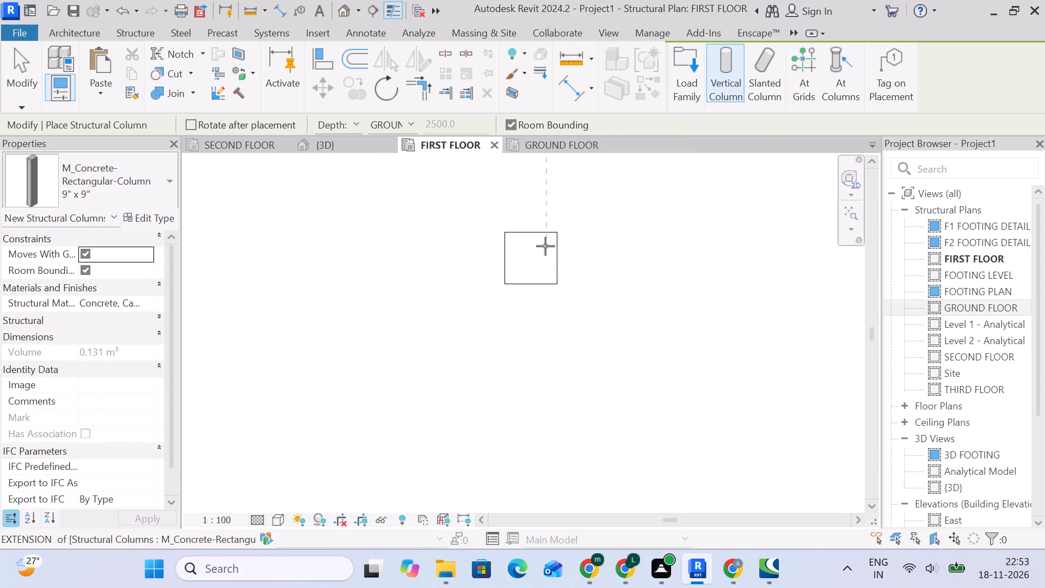
pyautogui.click(540, 244)
# Place a 9" x 9" structural column over the next linked outline down, just above the southeast corner of the column perimeter.
pyautogui.scroll(-5, 542, 272)
pyautogui.moveTo(542, 274); pyautogui.dragTo(522, 96, button='middle')
pyautogui.scroll(1, 522, 95)
pyautogui.scroll(-5, 550, 325)
pyautogui.moveTo(546, 322); pyautogui.dragTo(539, 195, button='middle')
pyautogui.scroll(12, 519, 237)
pyautogui.click(544, 236)
# Place a 9" x 9" structural column over the linked outline at the southeast corner, completing the eastern line, and end column placement.
pyautogui.scroll(-5, 546, 264)
pyautogui.moveTo(552, 291); pyautogui.dragTo(528, 176, button='middle')
pyautogui.scroll(1, 528, 176)
pyautogui.scroll(-5, 533, 211)
pyautogui.moveTo(549, 306); pyautogui.dragTo(563, 193, button='middle')
pyautogui.moveTo(551, 323); pyautogui.dragTo(545, 212, button='middle')
pyautogui.scroll(2, 528, 234)
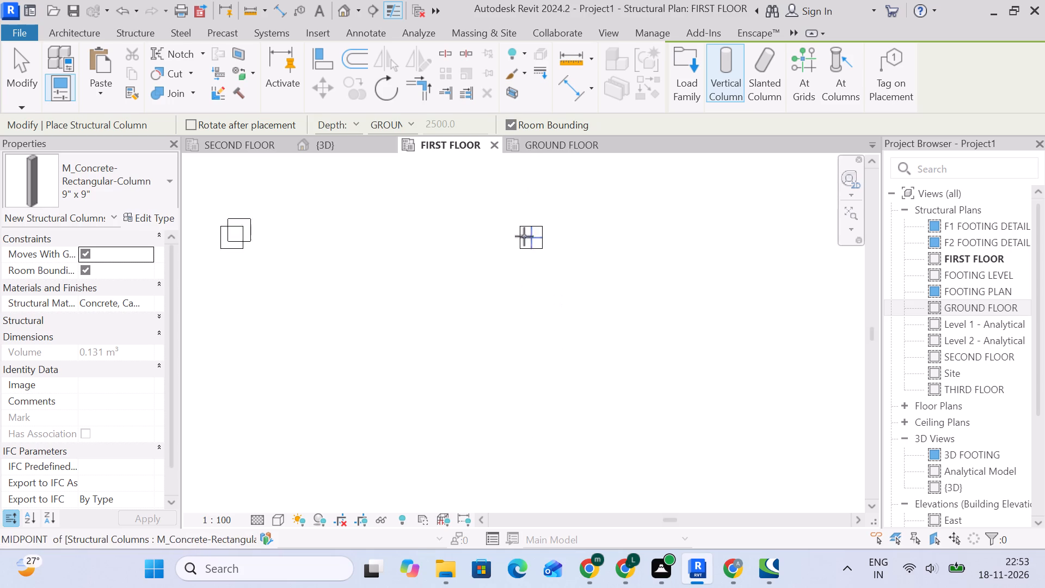
pyautogui.scroll(6, 524, 236)
pyautogui.click(548, 228)
pyautogui.scroll(-6, 575, 228)
pyautogui.scroll(-17, 570, 230)
pyautogui.scroll(-4, 584, 251)
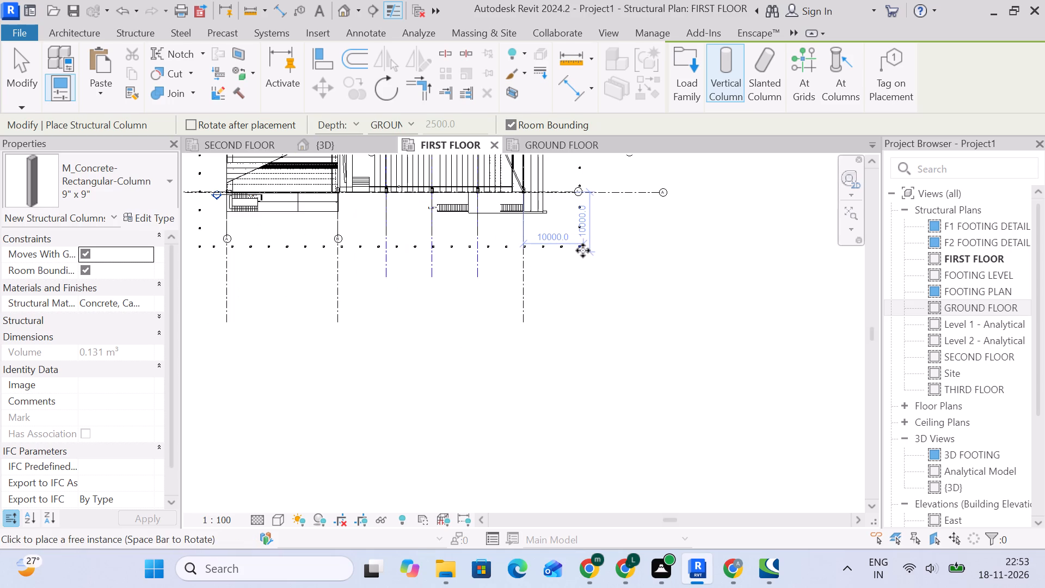
pyautogui.press('Escape')
pyautogui.press('Escape')
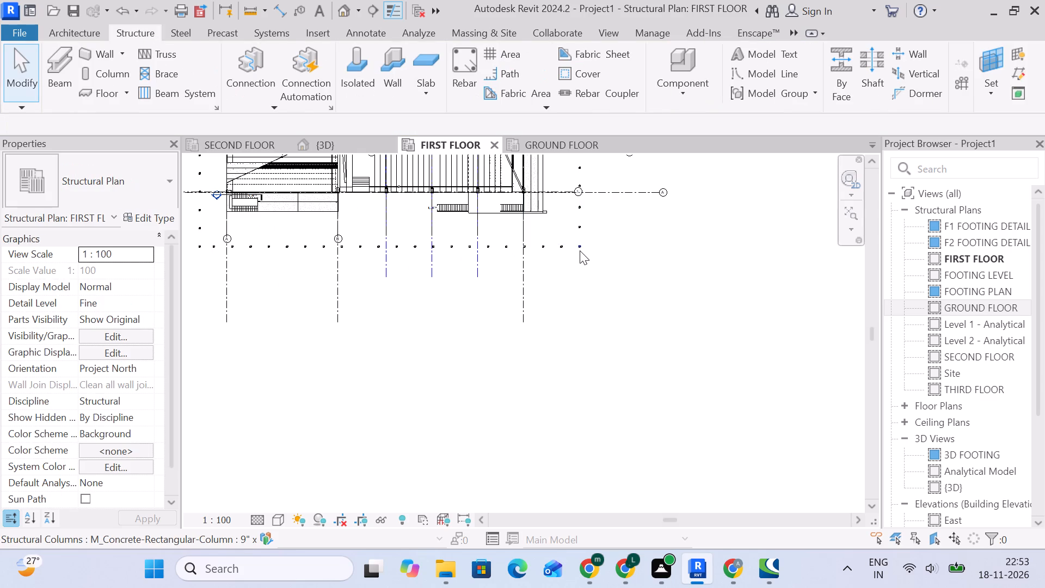
pyautogui.scroll(6, 580, 250)
pyautogui.scroll(3, 579, 206)
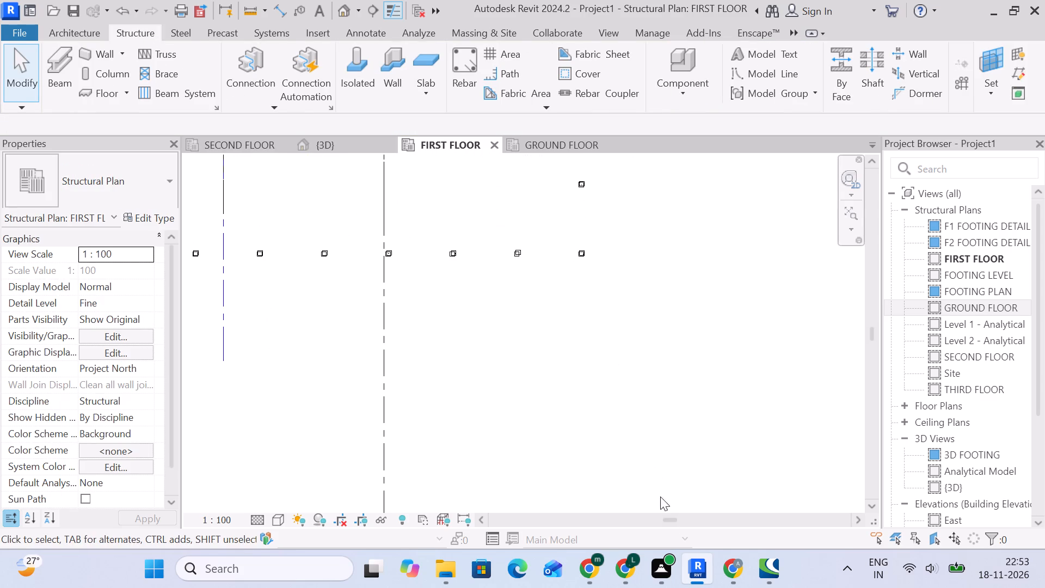
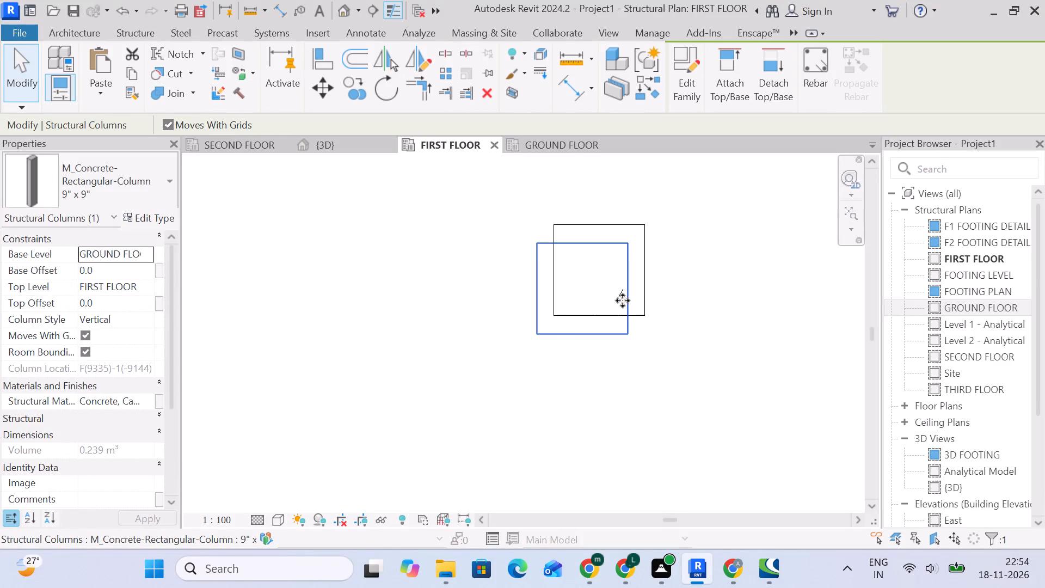
# Examine the overlapping column outlines at the southeast corner and the neighbouring southern row, checking which belong to the linked model.
pyautogui.click(644, 275)
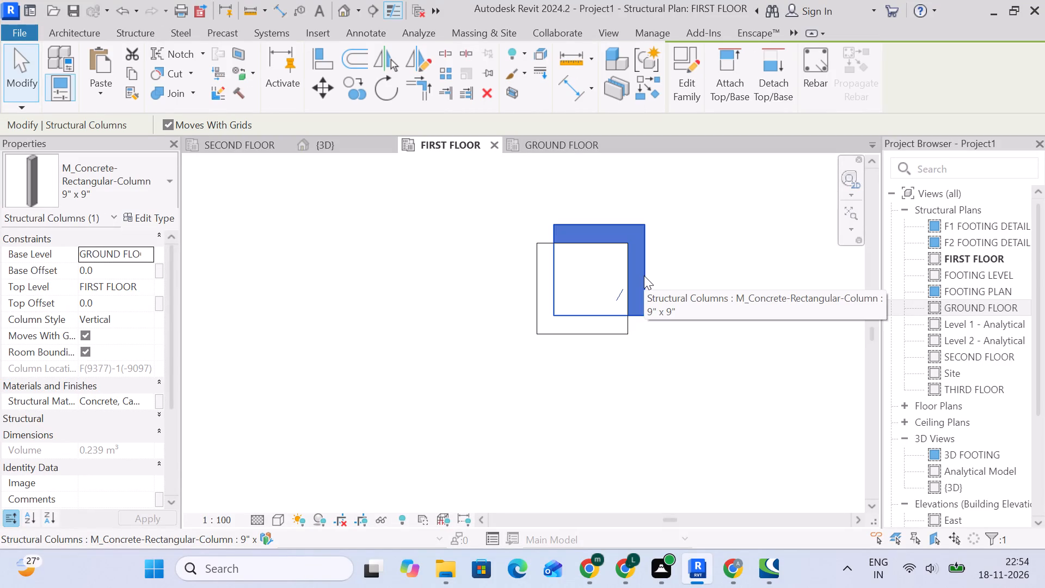
pyautogui.click(745, 277)
pyautogui.click(643, 263)
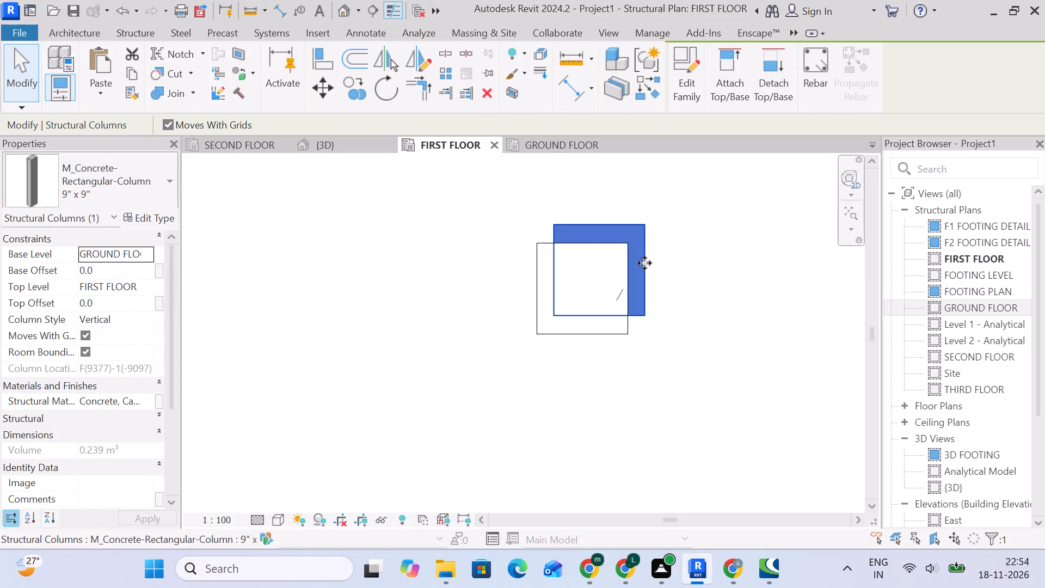
pyautogui.click(701, 258)
pyautogui.scroll(-5, 699, 258)
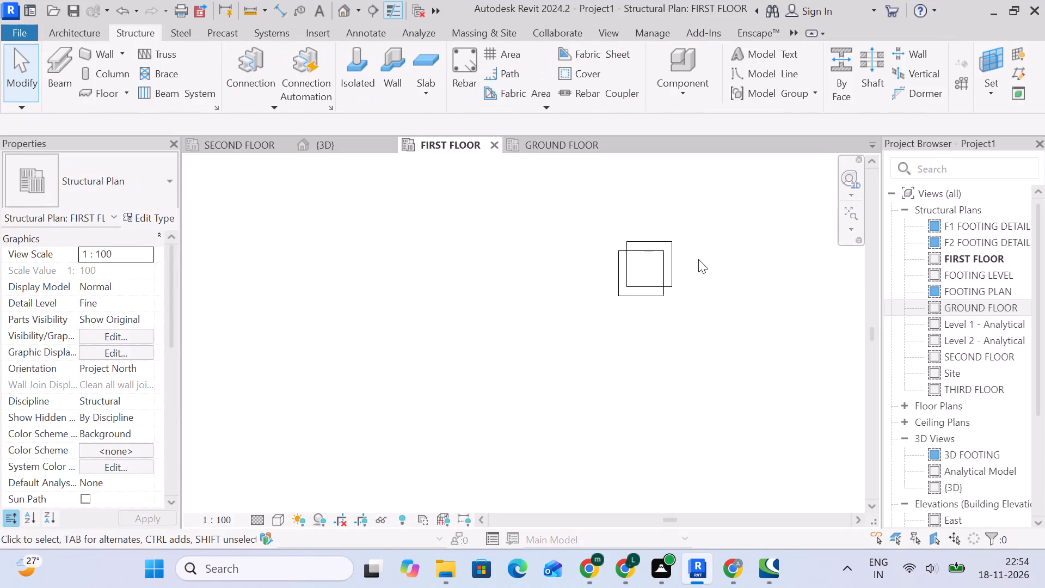
pyautogui.scroll(-10, 698, 259)
pyautogui.moveTo(693, 269); pyautogui.dragTo(546, 497, button='middle')
pyautogui.scroll(-6, 553, 443)
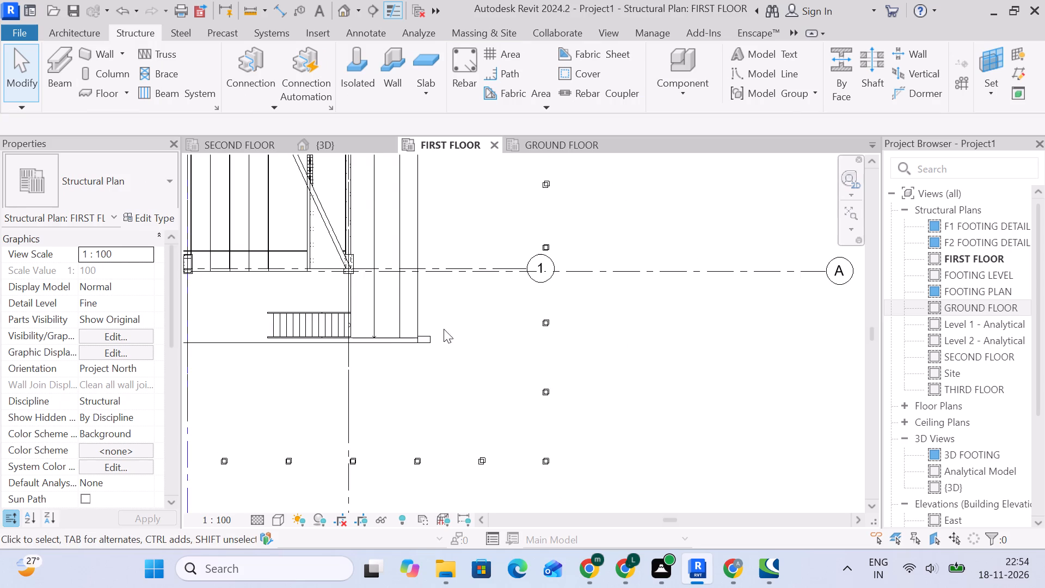
pyautogui.click(408, 306)
pyautogui.moveTo(490, 425); pyautogui.dragTo(475, 274, button='middle')
pyautogui.scroll(4, 509, 371)
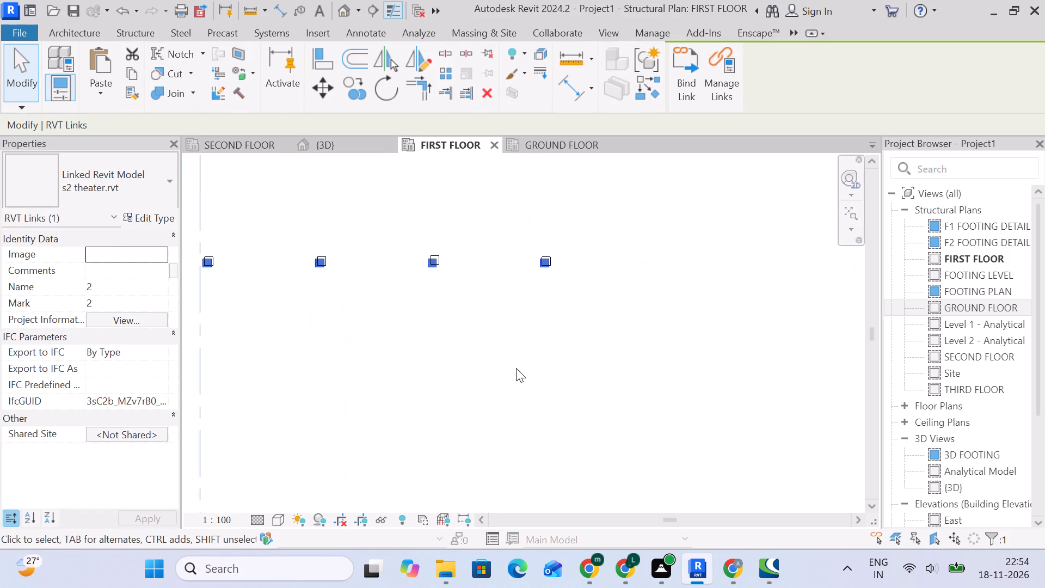
pyautogui.scroll(5, 533, 273)
pyautogui.scroll(16, 543, 268)
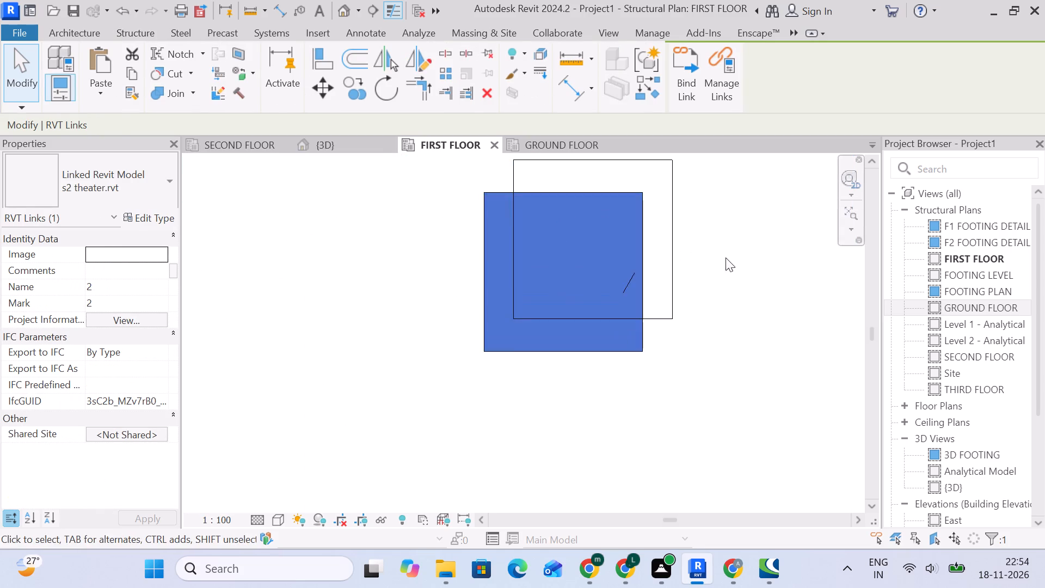
pyautogui.click(734, 258)
pyautogui.click(611, 266)
pyautogui.click(742, 279)
pyautogui.click(513, 362)
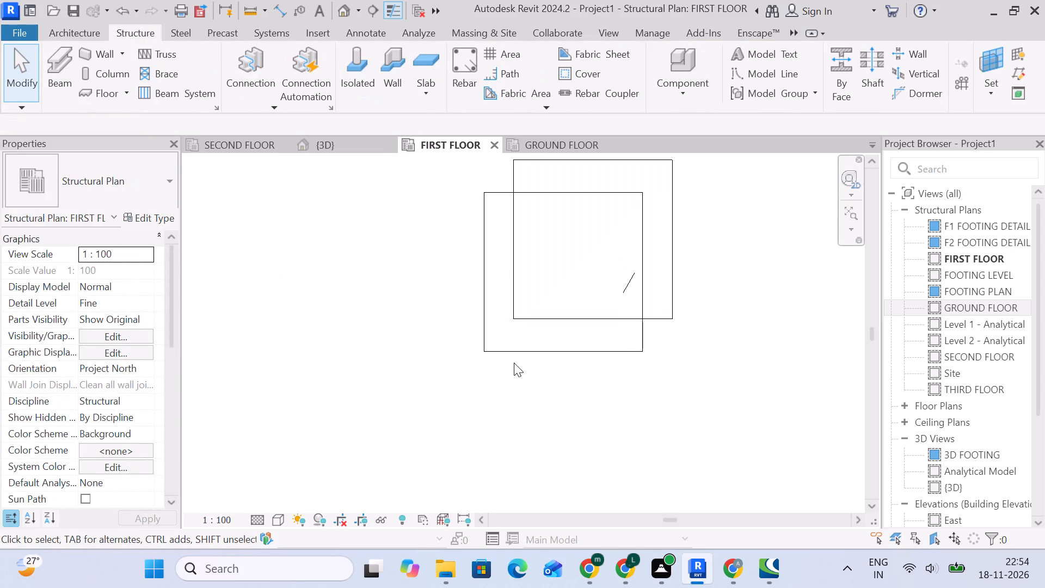
pyautogui.click(554, 350)
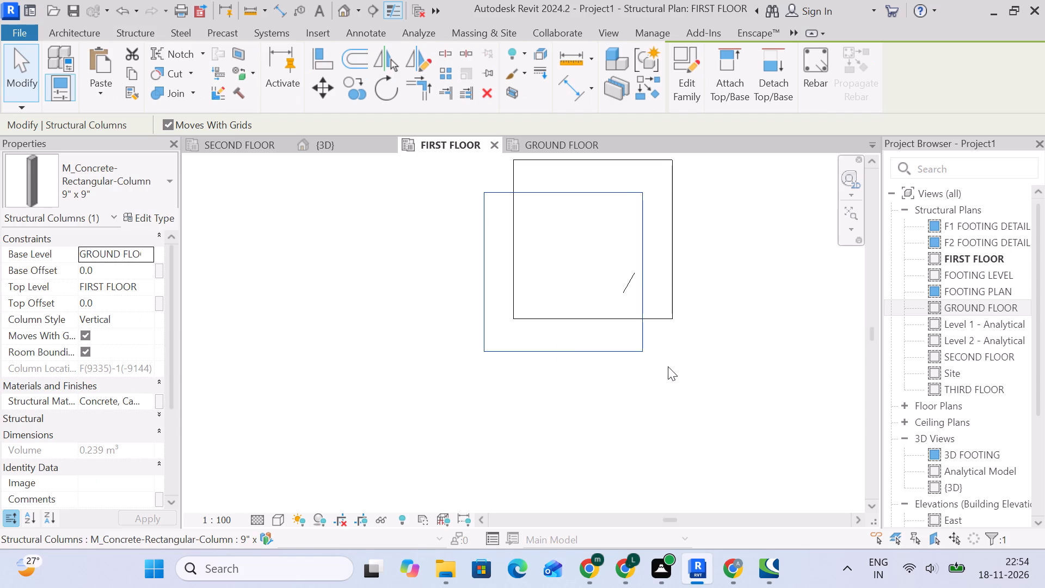
pyautogui.click(668, 366)
pyautogui.click(601, 361)
pyautogui.click(596, 353)
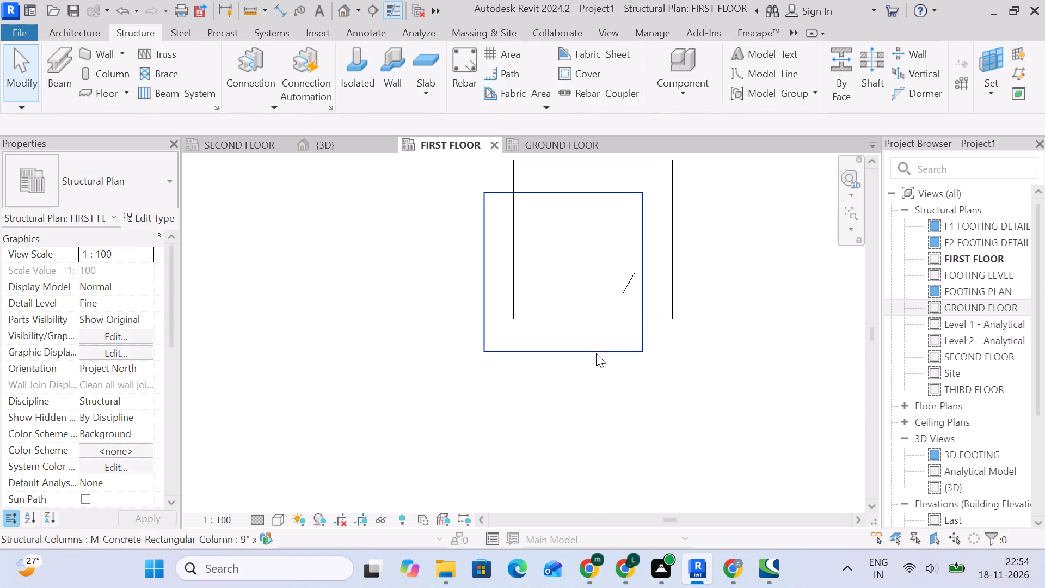
pyautogui.scroll(-20, 501, 260)
pyautogui.scroll(-6, 501, 260)
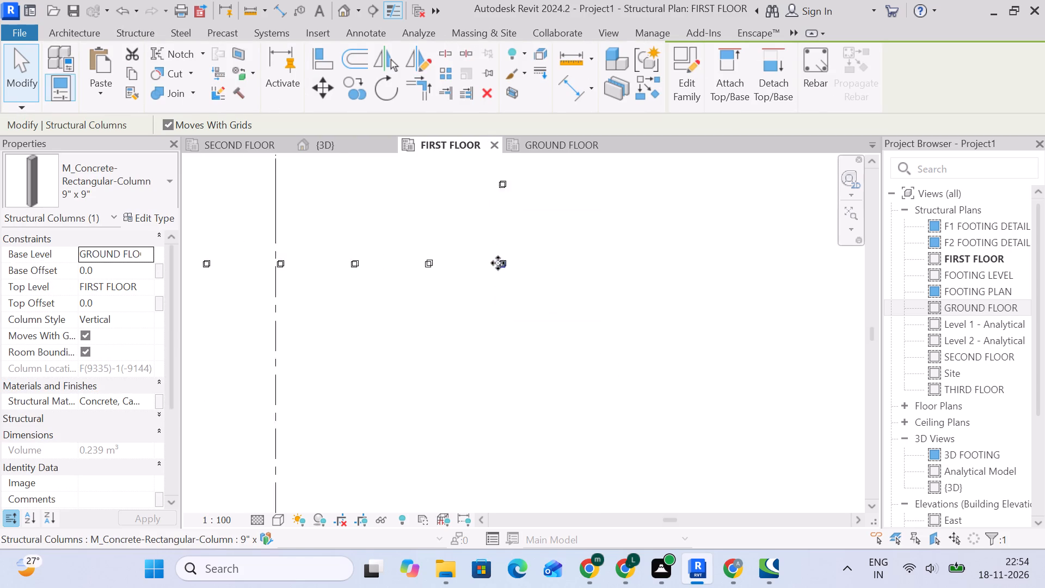
pyautogui.scroll(-2, 498, 263)
pyautogui.click(464, 230)
pyautogui.click(383, 177)
pyautogui.click(422, 185)
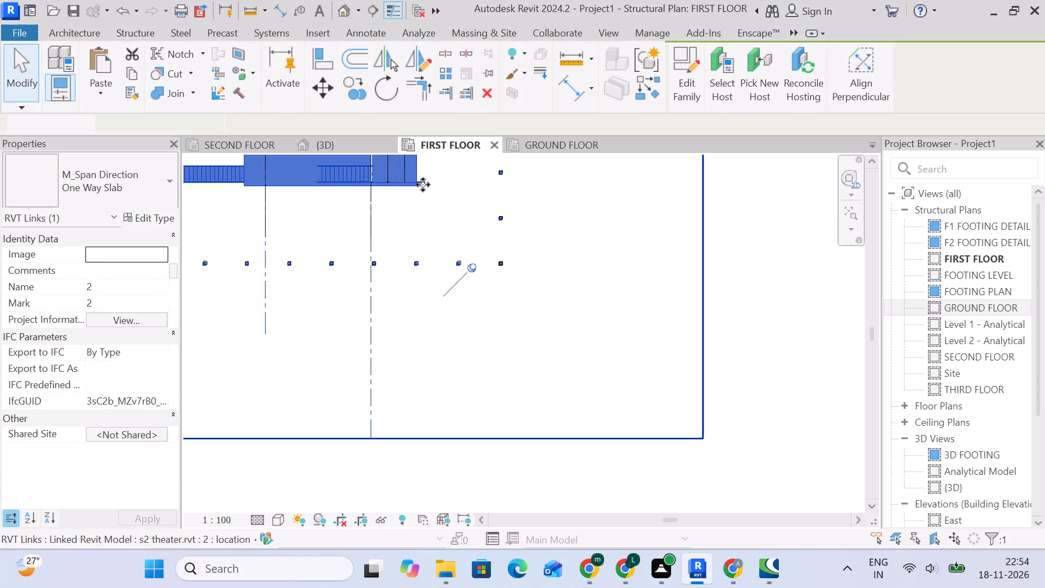
pyautogui.click(549, 245)
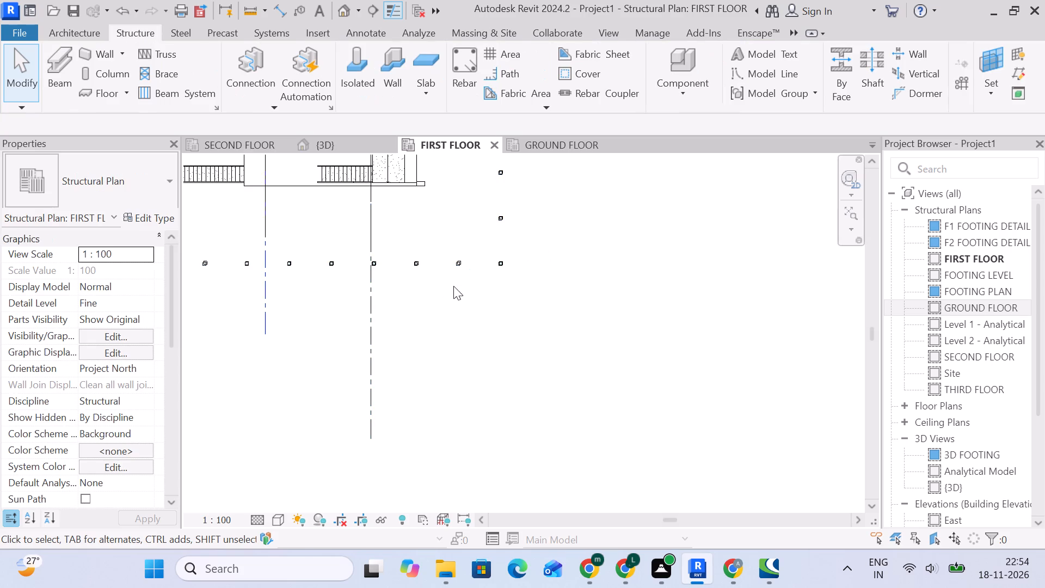
pyautogui.scroll(19, 453, 286)
pyautogui.click(531, 246)
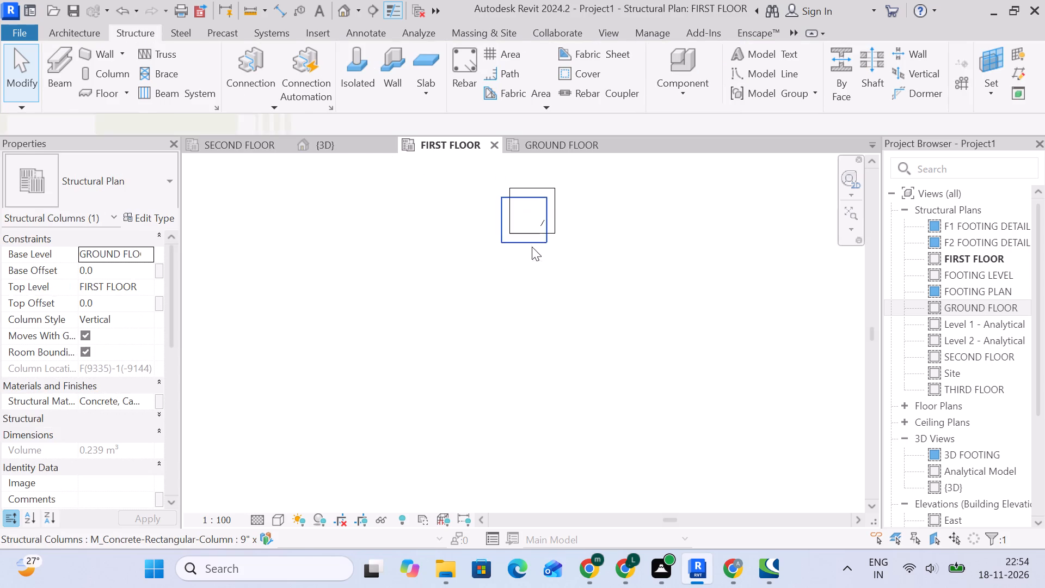
pyautogui.moveTo(599, 234); pyautogui.dragTo(574, 340, button='middle')
pyautogui.scroll(5, 570, 324)
pyautogui.click(568, 309)
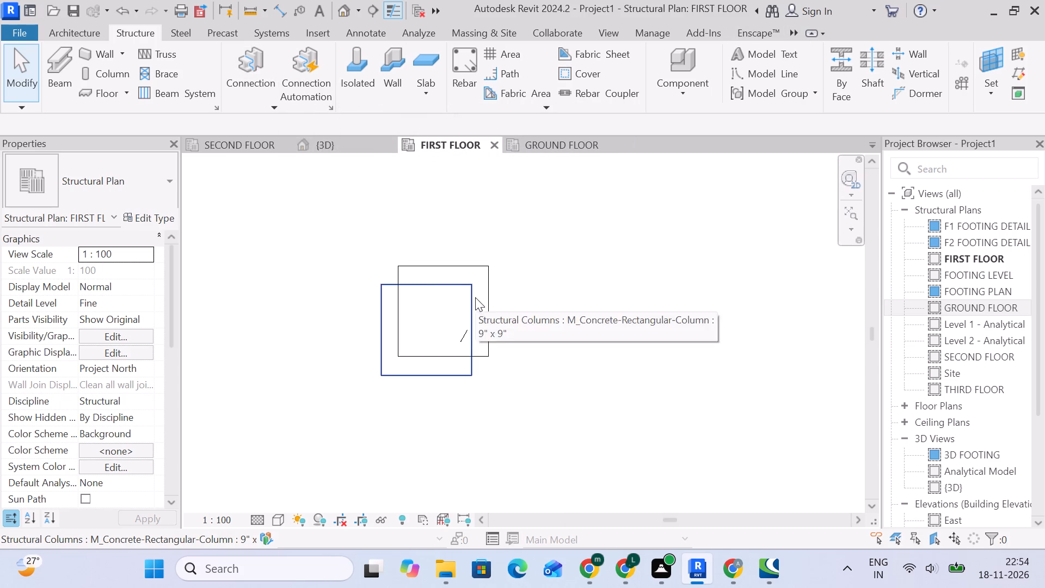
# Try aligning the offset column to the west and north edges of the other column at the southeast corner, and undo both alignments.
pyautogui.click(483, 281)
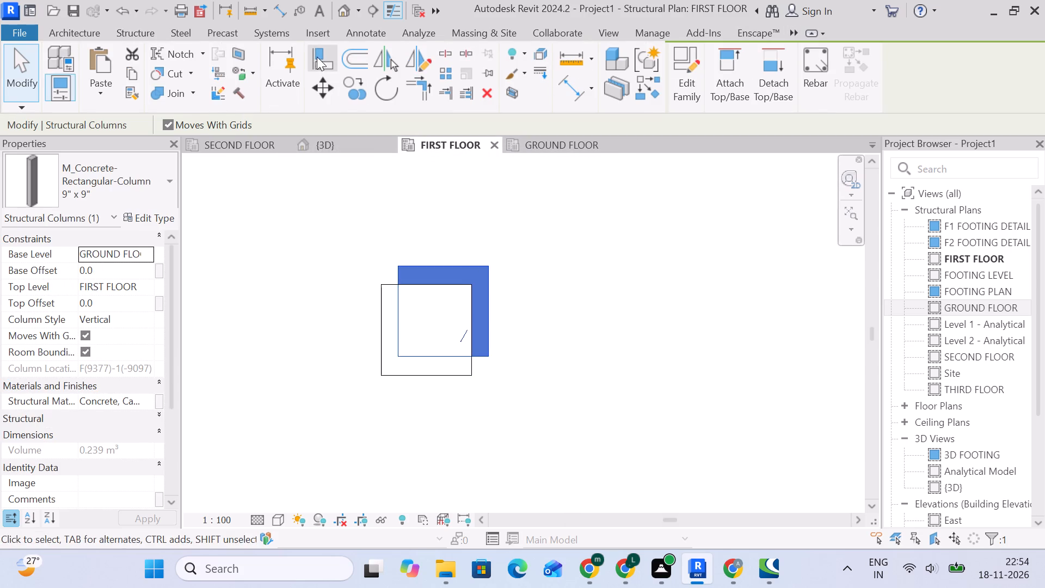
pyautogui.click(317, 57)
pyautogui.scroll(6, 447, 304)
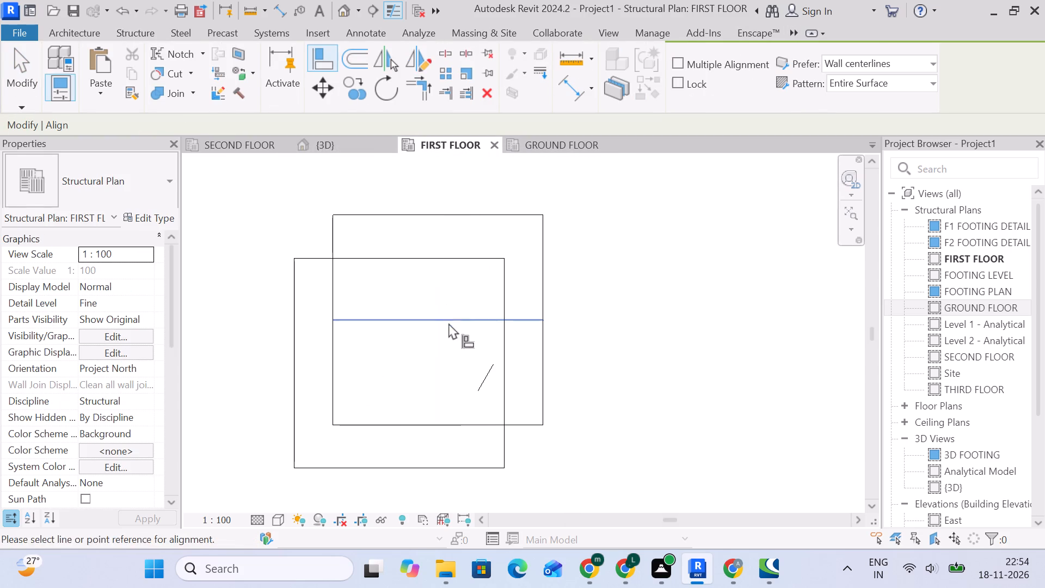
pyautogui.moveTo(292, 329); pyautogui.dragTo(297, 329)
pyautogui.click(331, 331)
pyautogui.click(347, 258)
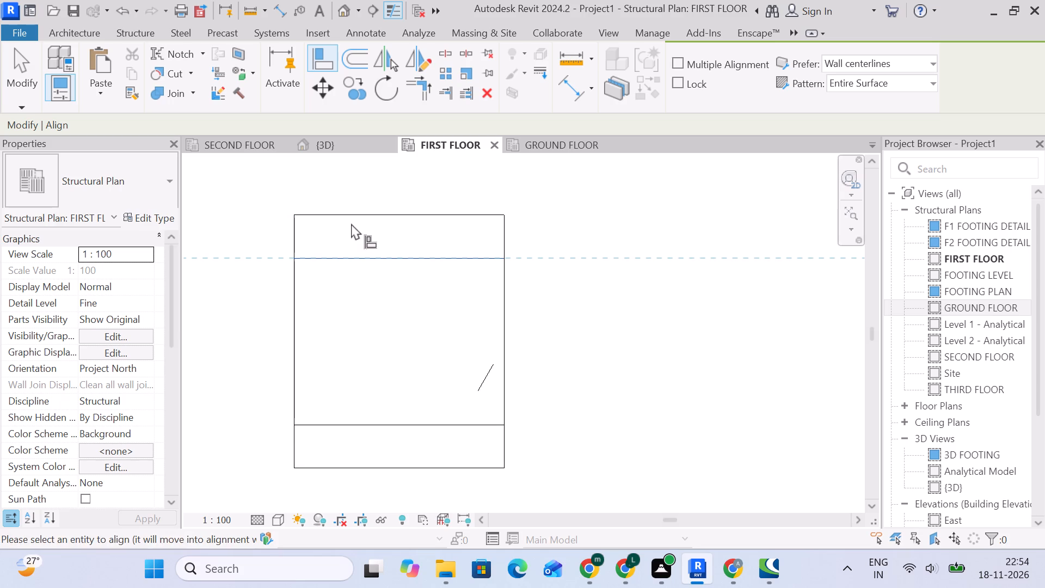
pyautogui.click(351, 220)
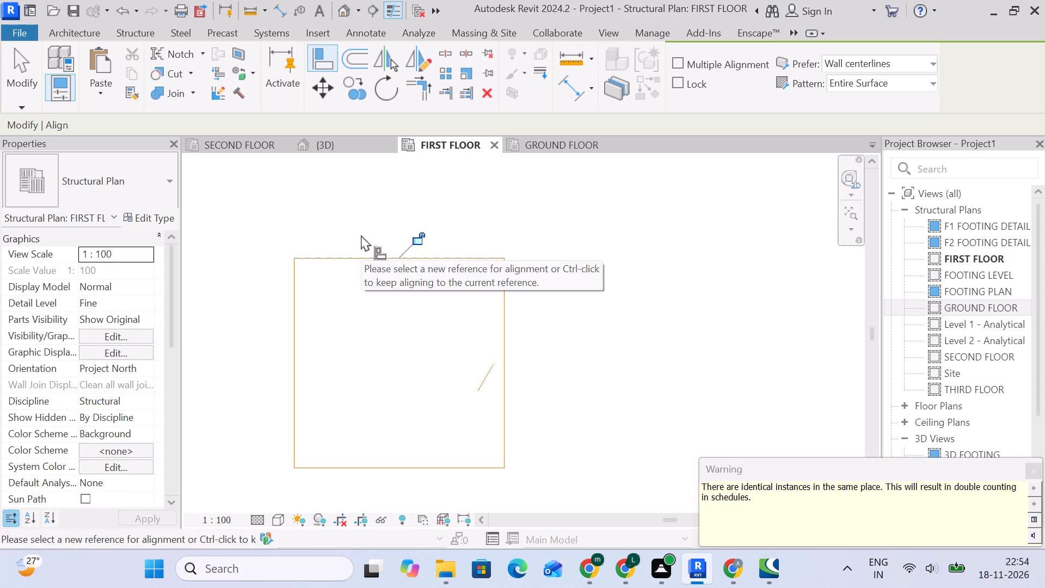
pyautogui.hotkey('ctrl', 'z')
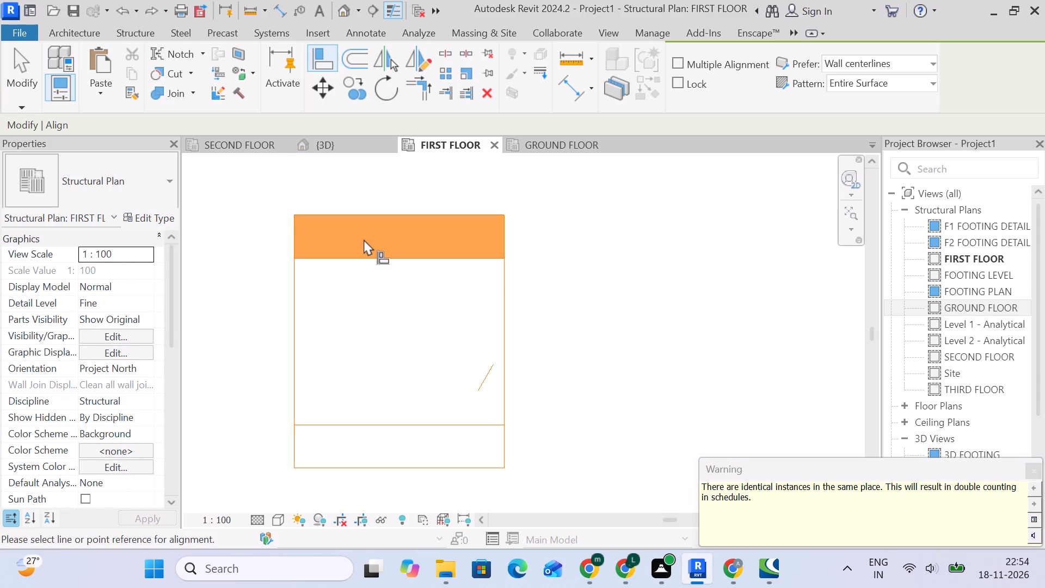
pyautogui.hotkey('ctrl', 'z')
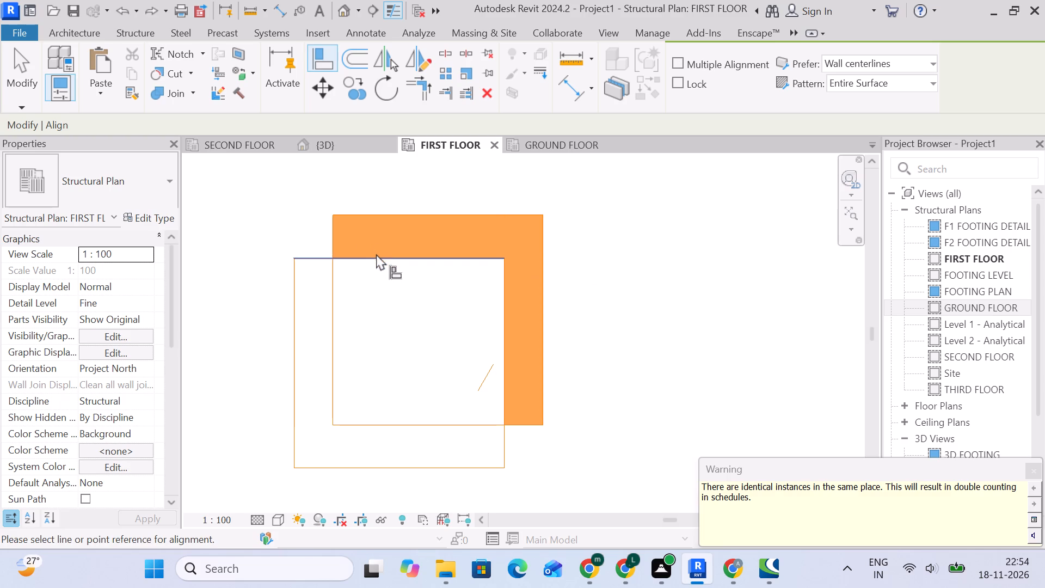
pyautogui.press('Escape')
# Delete the offset duplicate 9" x 9" column at the southeast corner.
pyautogui.click(481, 218)
pyautogui.press('Delete')
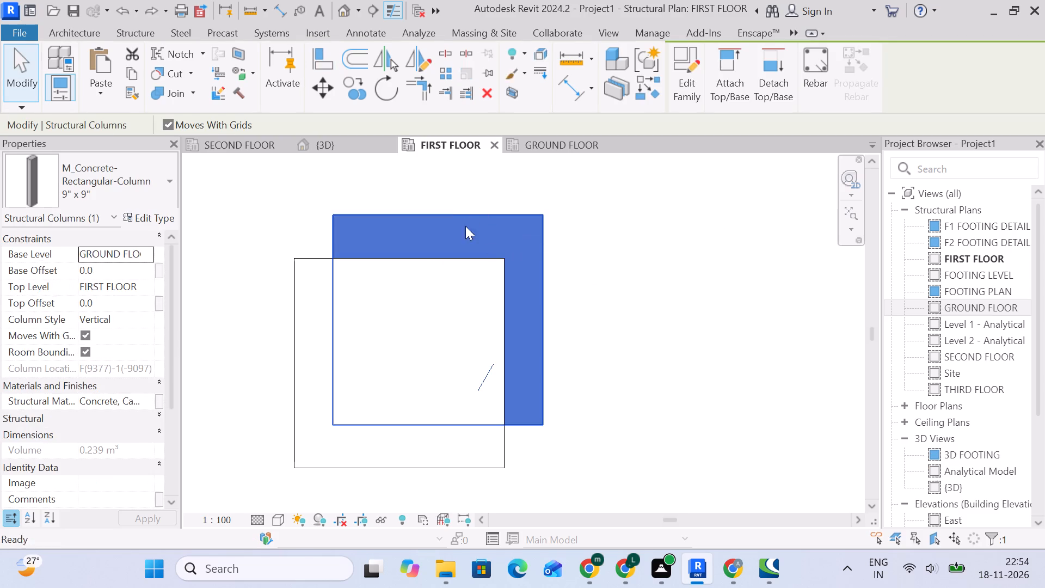
# Align the first southern-row column west of the southeast corner to the west and north edges of its linked outline.
pyautogui.scroll(-12, 465, 230)
pyautogui.scroll(-6, 454, 292)
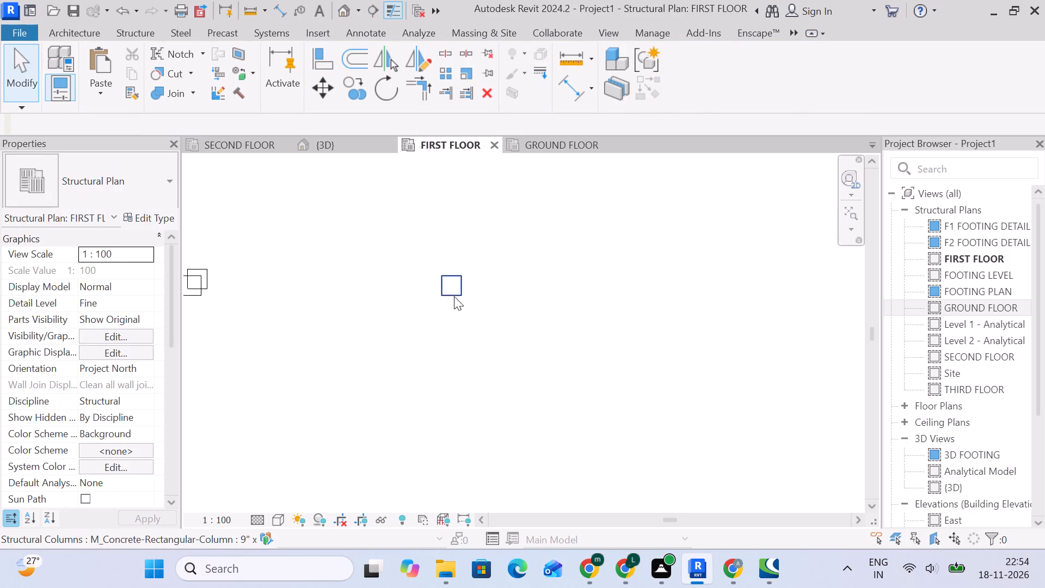
pyautogui.moveTo(307, 295); pyautogui.dragTo(598, 340, button='middle')
pyautogui.scroll(6, 573, 329)
pyautogui.click(479, 372)
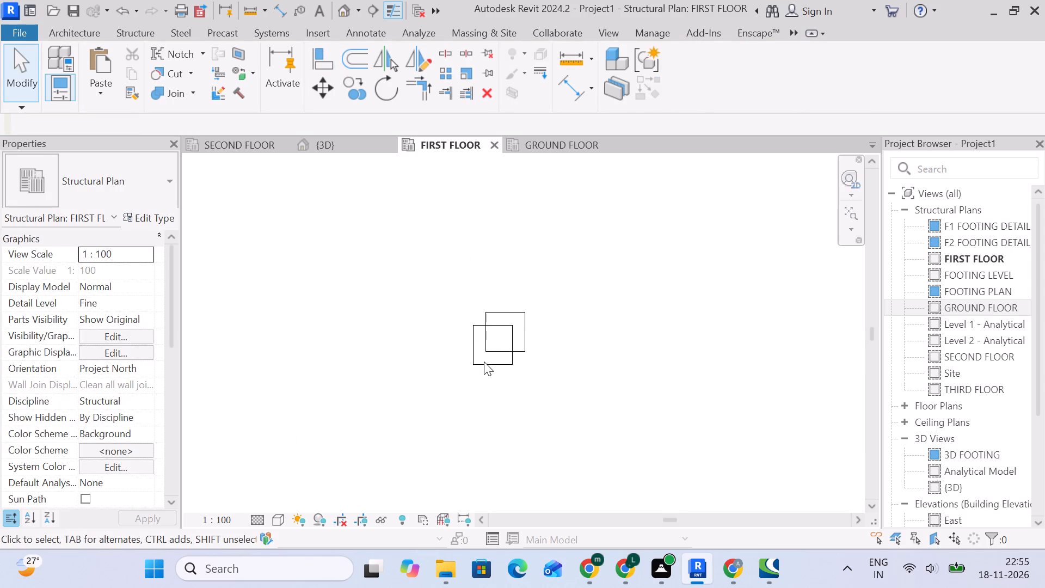
pyautogui.click(484, 362)
pyautogui.scroll(-6, 473, 362)
pyautogui.scroll(5, 476, 366)
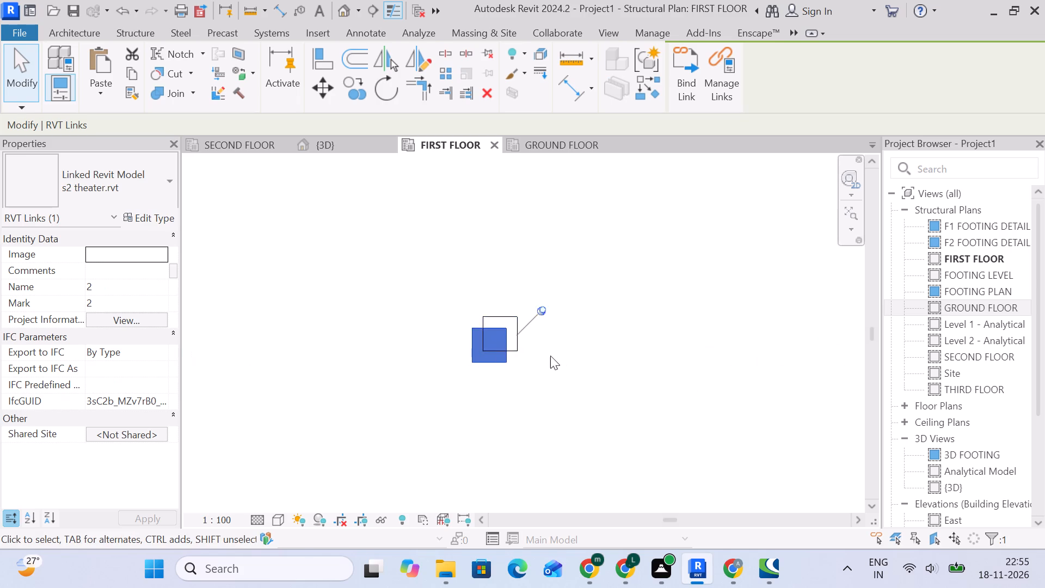
pyautogui.scroll(5, 546, 356)
pyautogui.click(547, 347)
pyautogui.moveTo(491, 333); pyautogui.dragTo(518, 299, button='middle')
pyautogui.scroll(5, 518, 299)
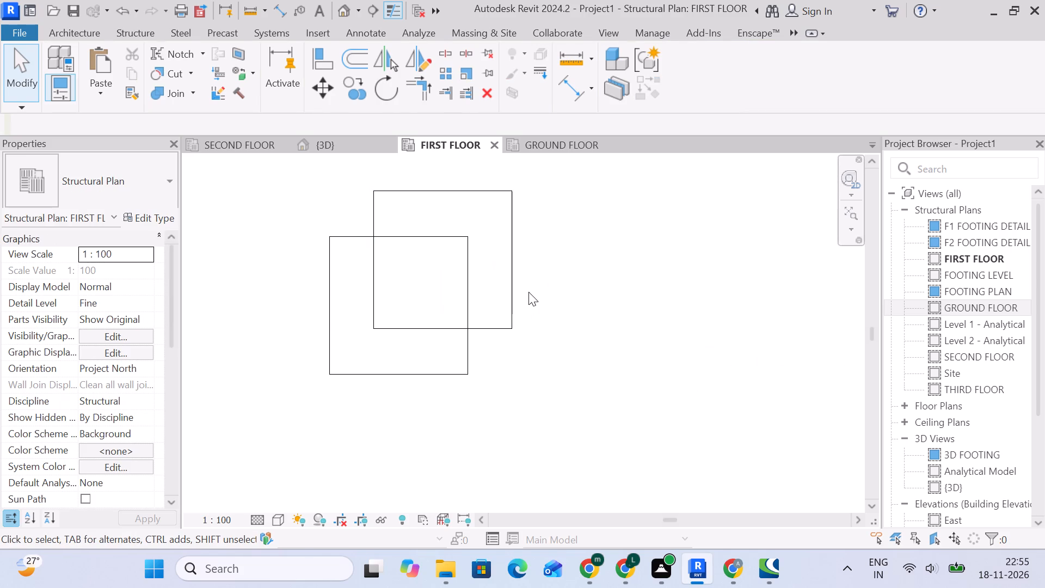
pyautogui.click(323, 54)
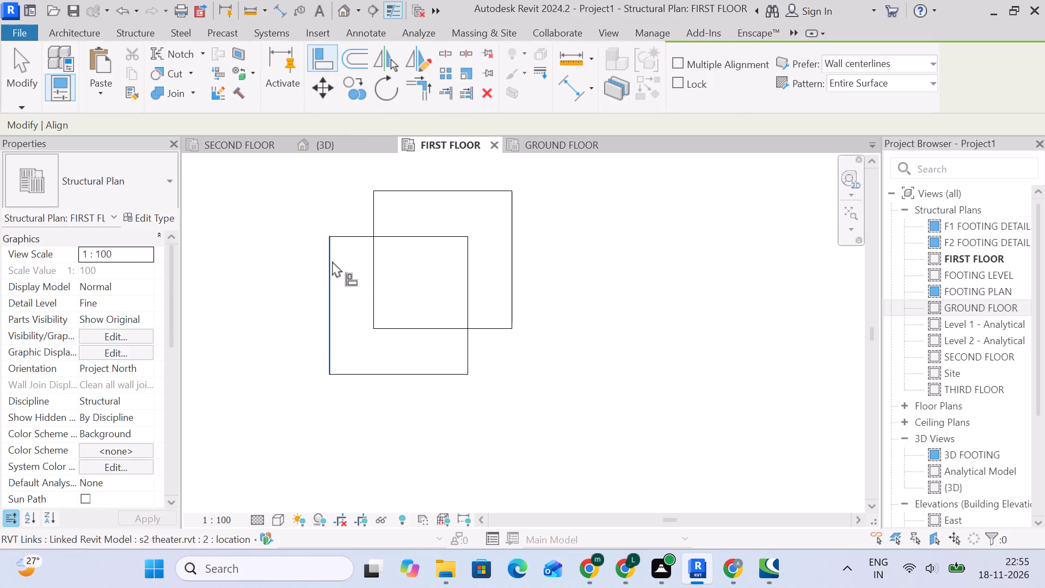
pyautogui.click(331, 262)
pyautogui.click(374, 264)
pyautogui.click(374, 234)
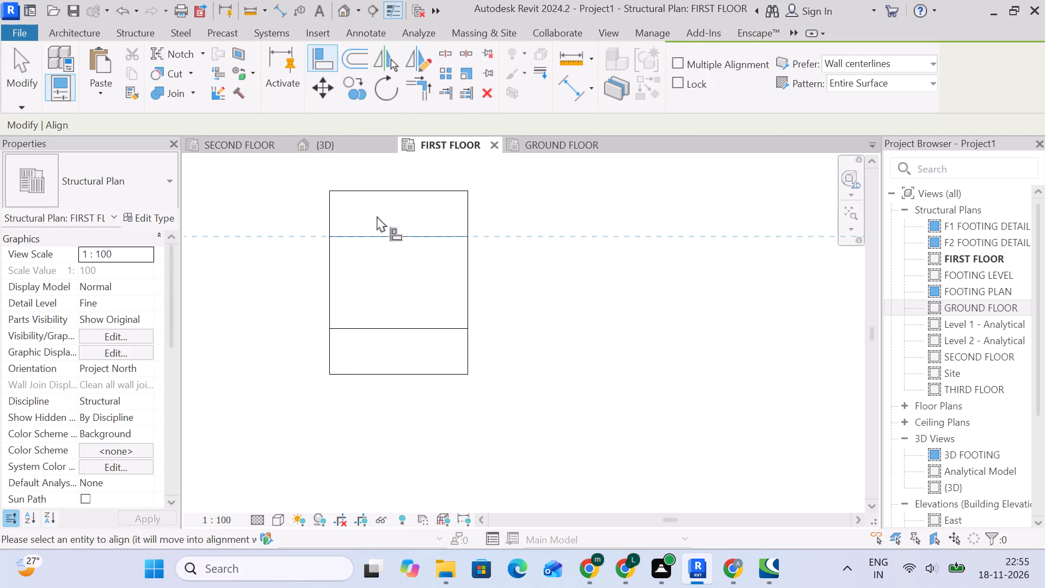
pyautogui.click(373, 193)
# Align the second southern-row column west of the southeast corner to the west and north edges of its linked outline.
pyautogui.scroll(-6, 373, 266)
pyautogui.moveTo(286, 313); pyautogui.dragTo(661, 339, button='middle')
pyautogui.moveTo(456, 326); pyautogui.dragTo(502, 317, button='middle')
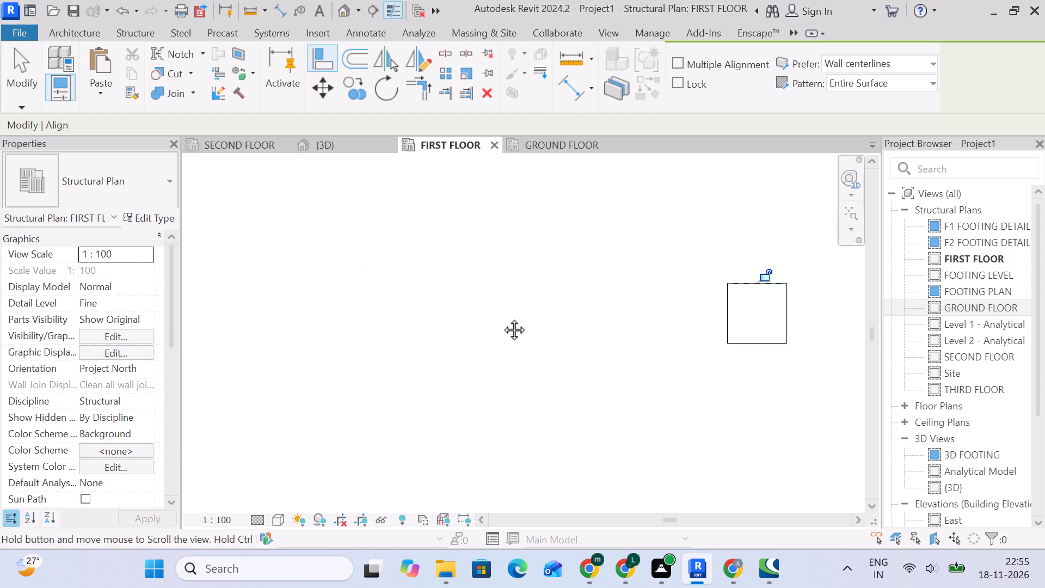
pyautogui.moveTo(502, 317); pyautogui.dragTo(789, 297, button='middle')
pyautogui.moveTo(366, 305); pyautogui.dragTo(640, 299, button='middle')
pyautogui.scroll(8, 558, 284)
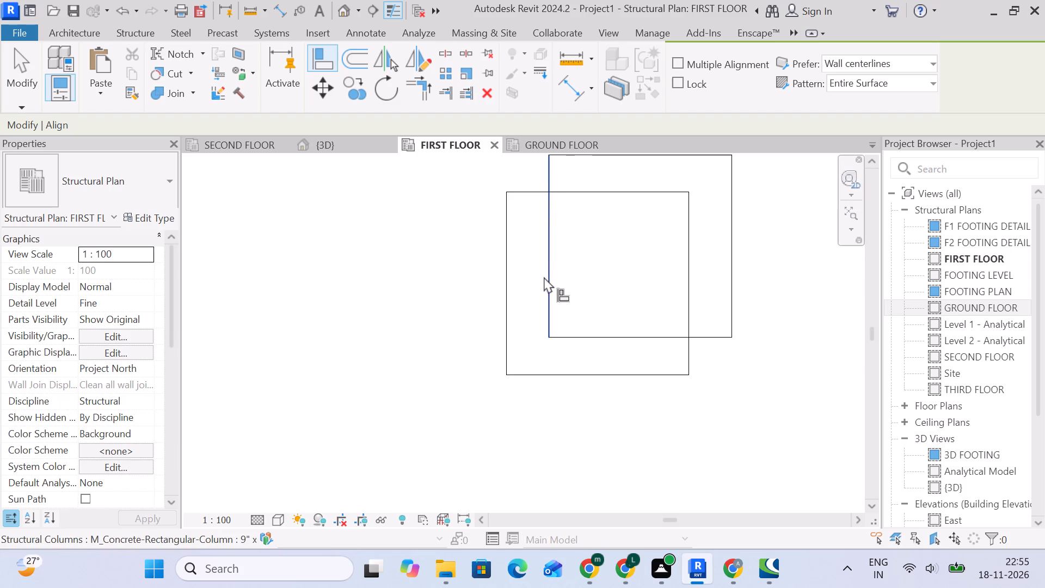
pyautogui.click(511, 267)
pyautogui.click(545, 265)
pyautogui.moveTo(581, 247); pyautogui.dragTo(581, 311, button='middle')
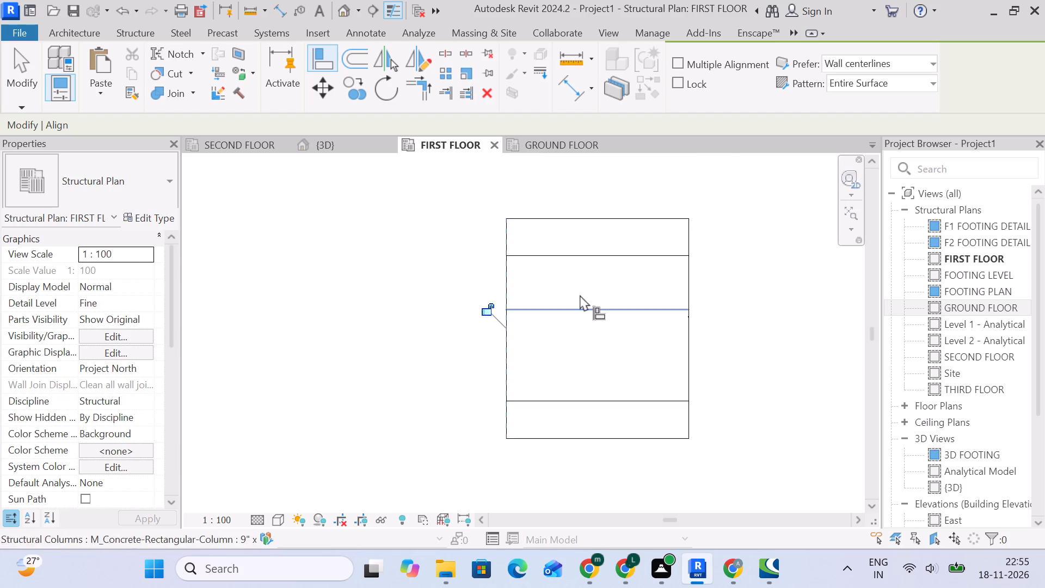
pyautogui.click(576, 257)
pyautogui.click(574, 212)
# Align the third southern-row column, just east of the vertical grid line, to the west and north edges of its linked outline.
pyautogui.scroll(-5, 451, 334)
pyautogui.moveTo(352, 350); pyautogui.dragTo(786, 338, button='middle')
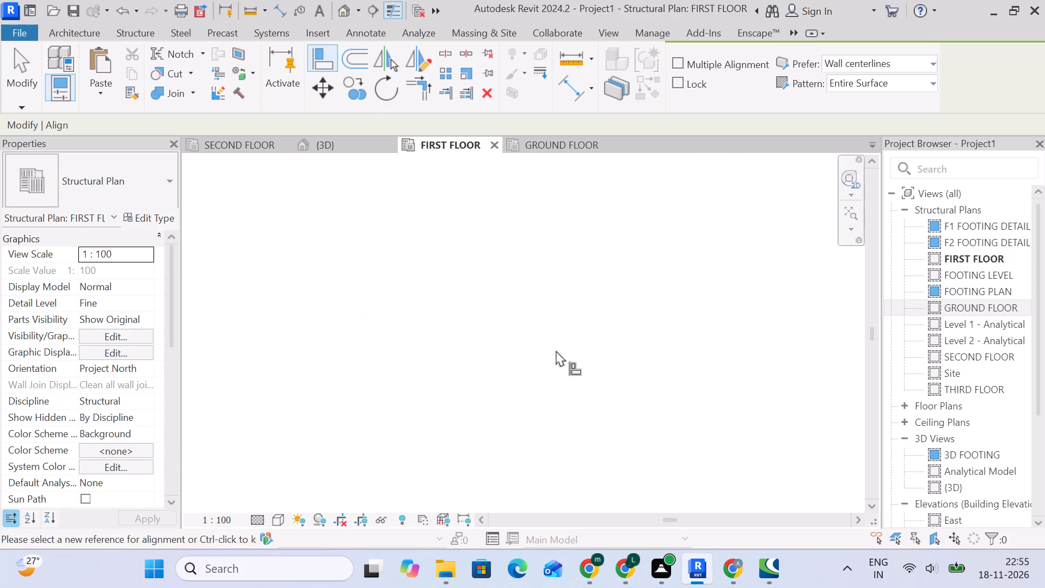
pyautogui.moveTo(372, 352); pyautogui.dragTo(697, 352, button='middle')
pyautogui.scroll(-5, 426, 344)
pyautogui.moveTo(343, 359); pyautogui.dragTo(675, 359, button='middle')
pyautogui.scroll(5, 564, 338)
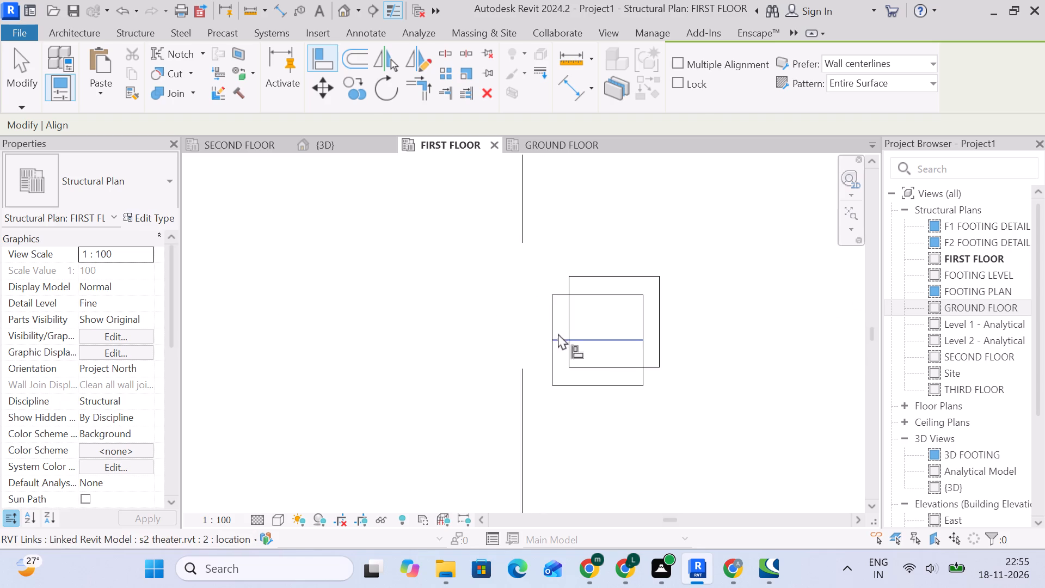
pyautogui.scroll(5, 560, 330)
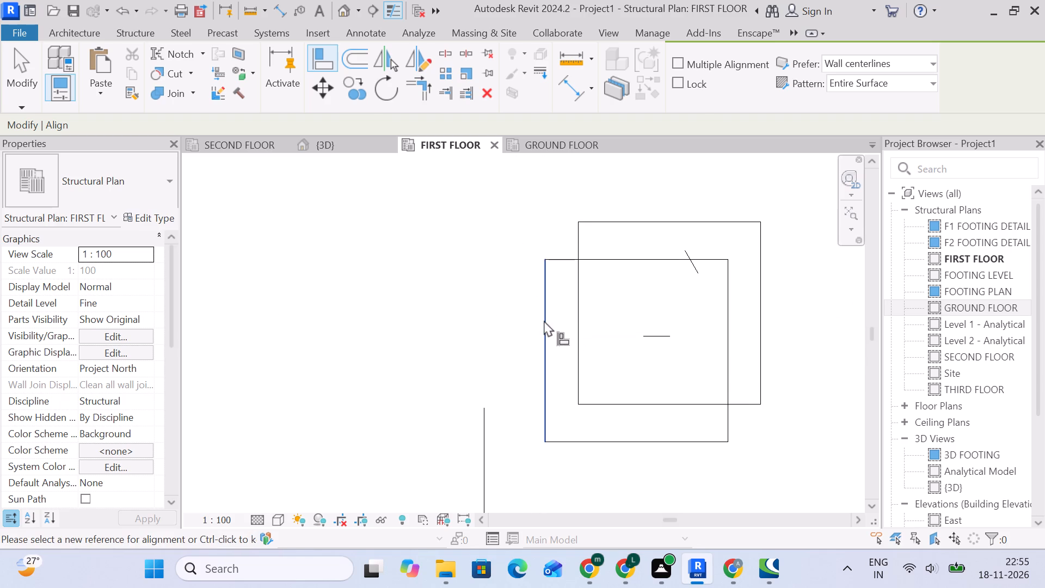
pyautogui.click(544, 320)
pyautogui.click(582, 315)
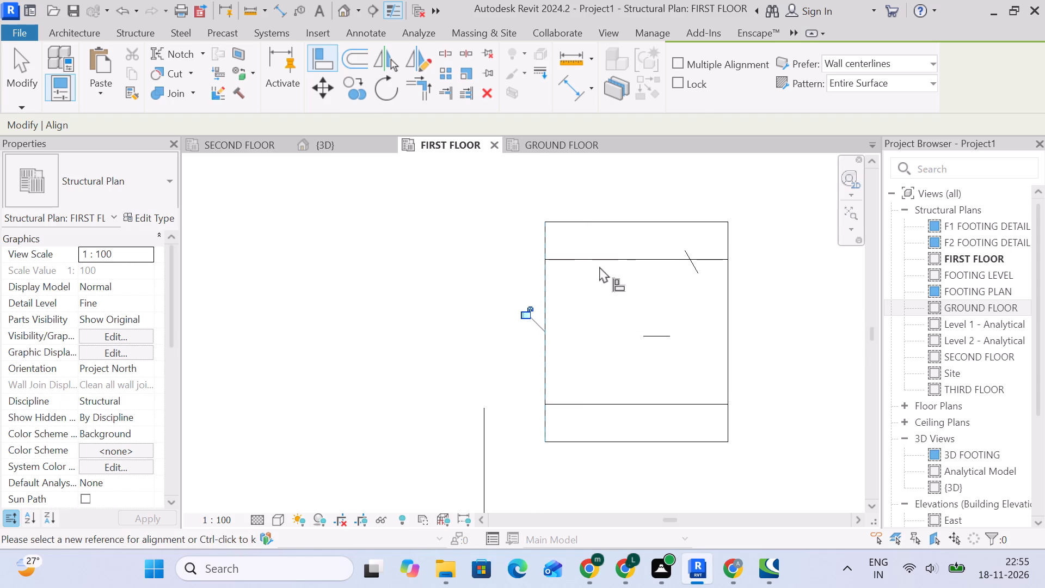
pyautogui.click(599, 266)
pyautogui.click(599, 262)
pyautogui.click(593, 222)
pyautogui.scroll(-5, 569, 302)
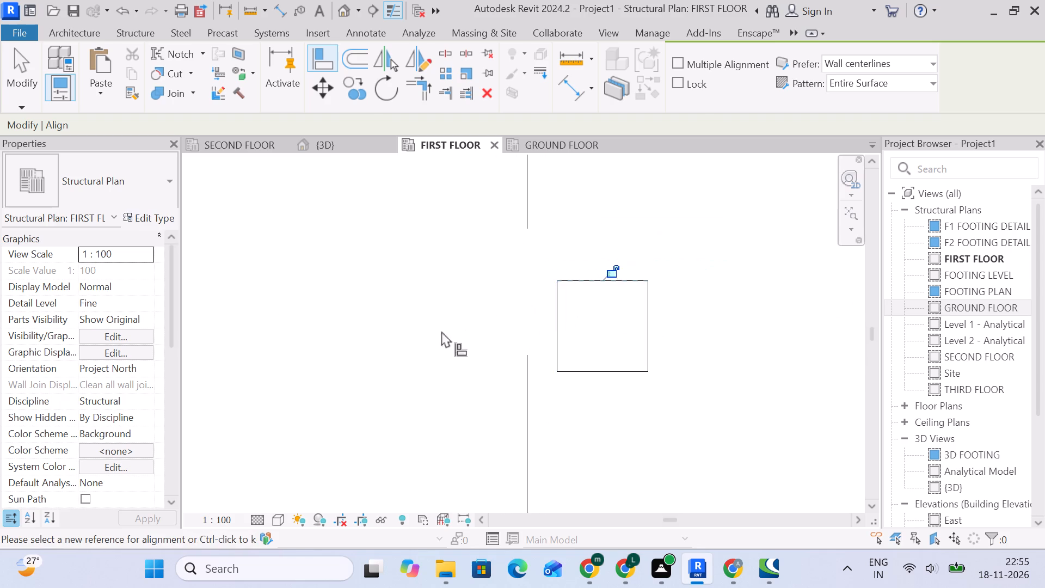
# Align the fourth southern-row column west of the southeast corner to the west and north edges of its linked outline.
pyautogui.moveTo(426, 331); pyautogui.dragTo(770, 314, button='middle')
pyautogui.moveTo(403, 314); pyautogui.dragTo(662, 328, button='middle')
pyautogui.moveTo(389, 313); pyautogui.dragTo(671, 317, button='middle')
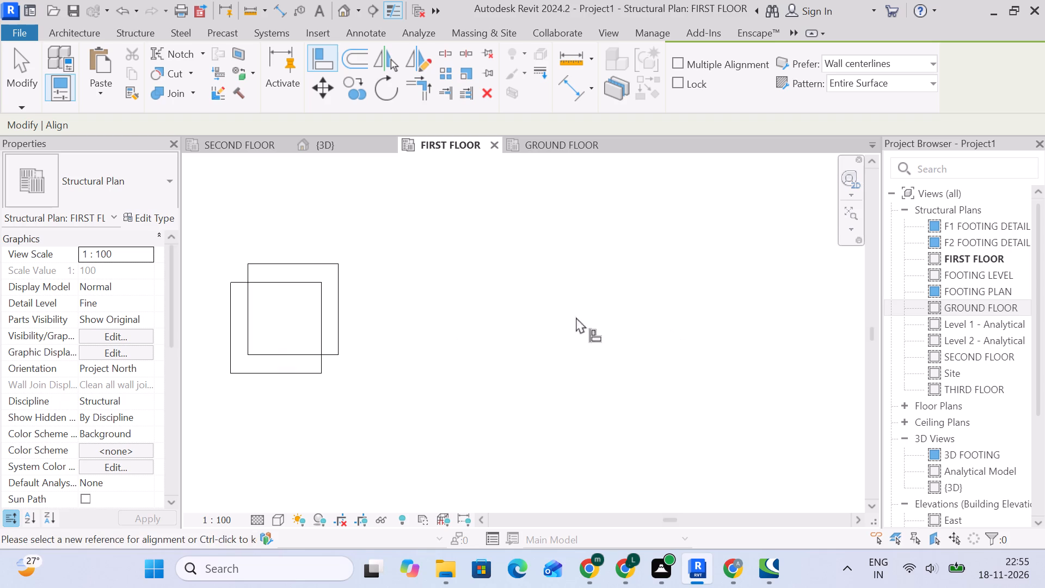
pyautogui.moveTo(367, 317); pyautogui.dragTo(740, 317, button='middle')
pyautogui.scroll(5, 597, 314)
pyautogui.click(610, 309)
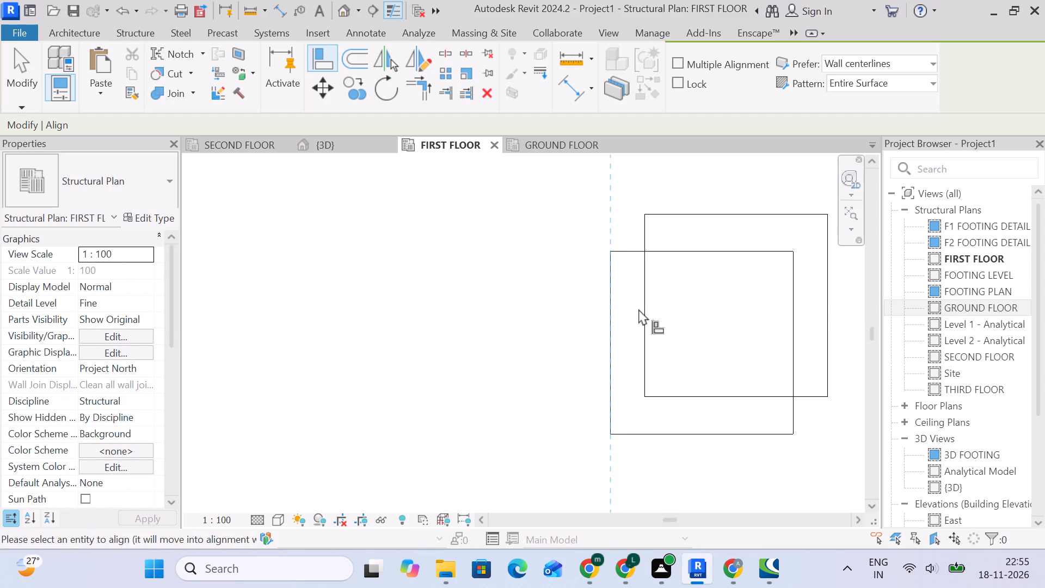
pyautogui.click(646, 312)
pyautogui.click(669, 254)
pyautogui.click(669, 214)
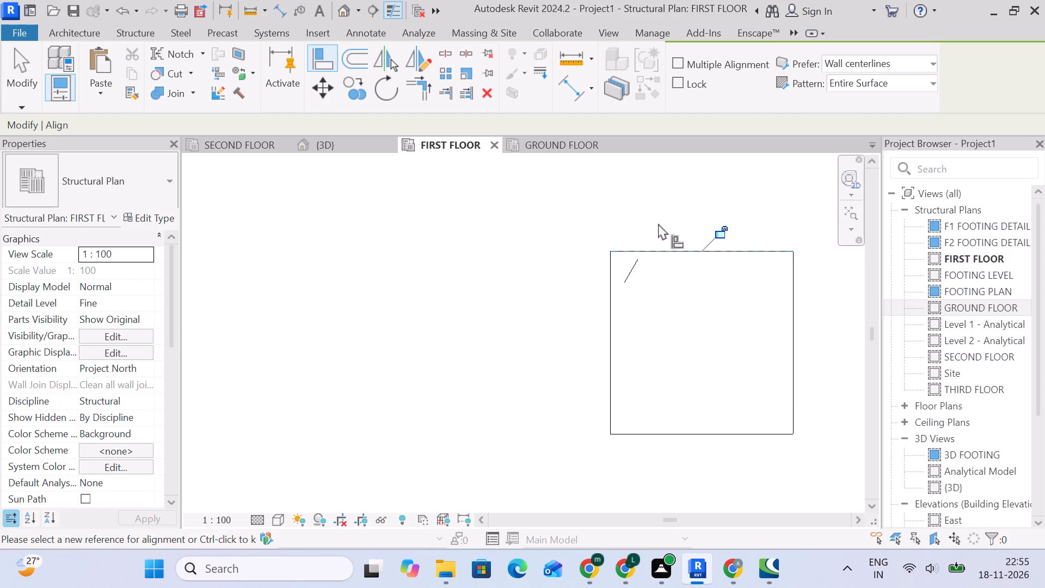
# Align the fifth southern-row column west of the southeast corner to the west and north edges of its linked outline.
pyautogui.scroll(-6, 435, 334)
pyautogui.scroll(-5, 346, 356)
pyautogui.moveTo(346, 356); pyautogui.dragTo(640, 356, button='middle')
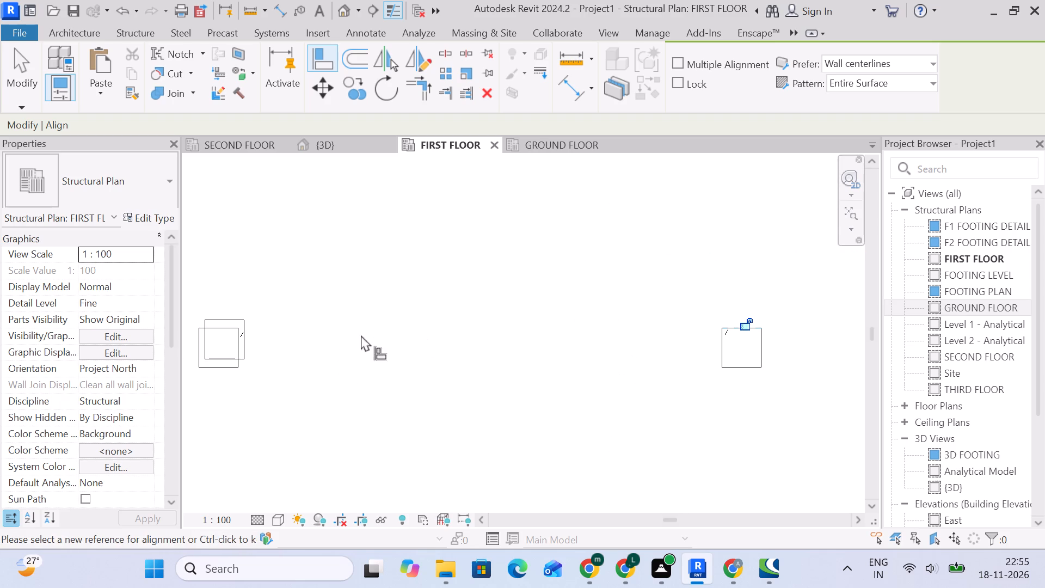
pyautogui.moveTo(291, 334); pyautogui.dragTo(599, 340, button='middle')
pyautogui.scroll(15, 557, 340)
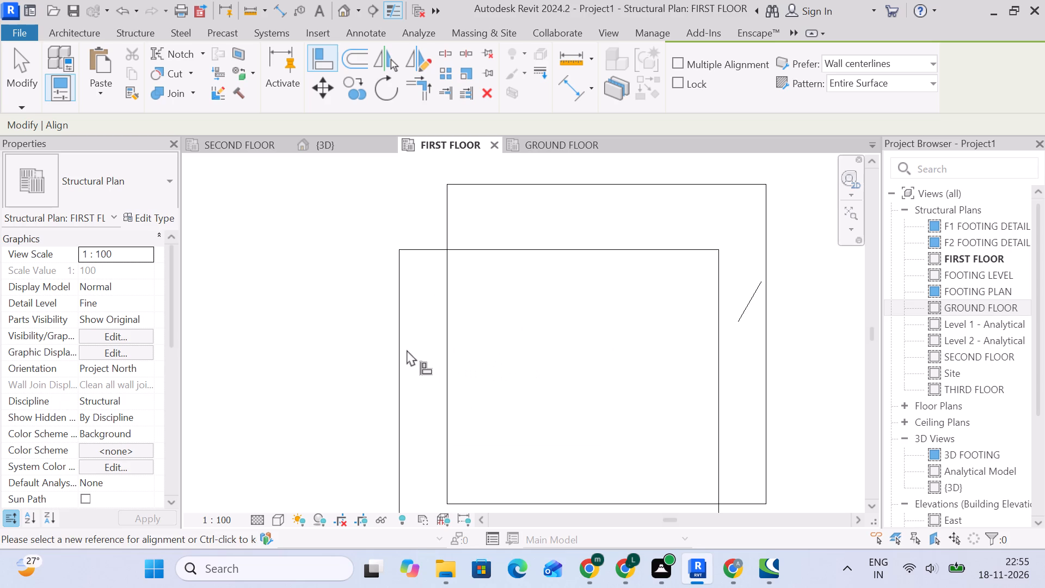
pyautogui.moveTo(400, 347); pyautogui.dragTo(407, 347)
pyautogui.click(445, 351)
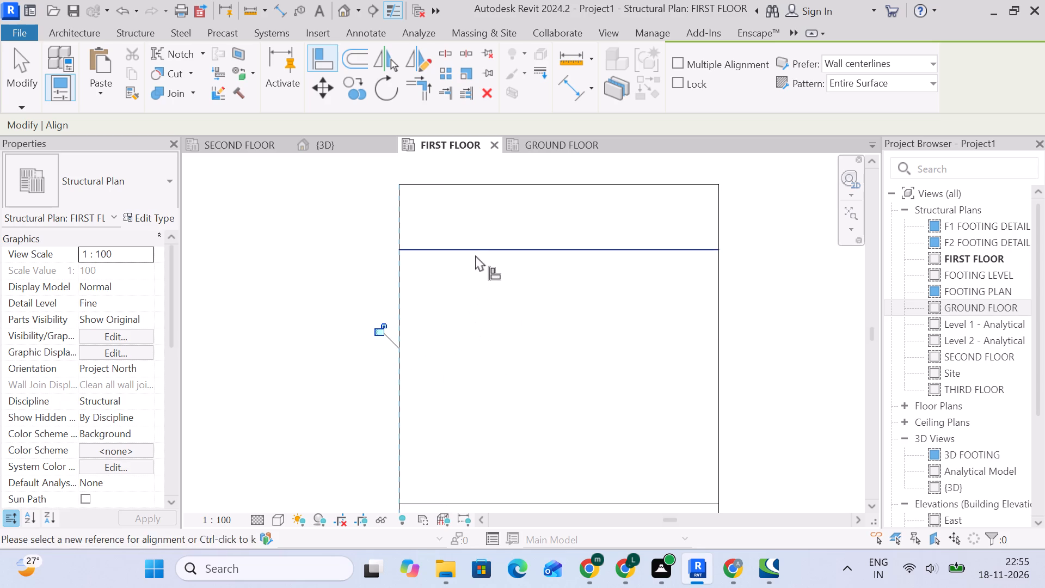
pyautogui.click(477, 252)
pyautogui.click(477, 187)
# Align the sixth southern-row column from the southeast corner, west of the next vertical grid line, to its linked outline's west and north edges.
pyautogui.scroll(-11, 441, 289)
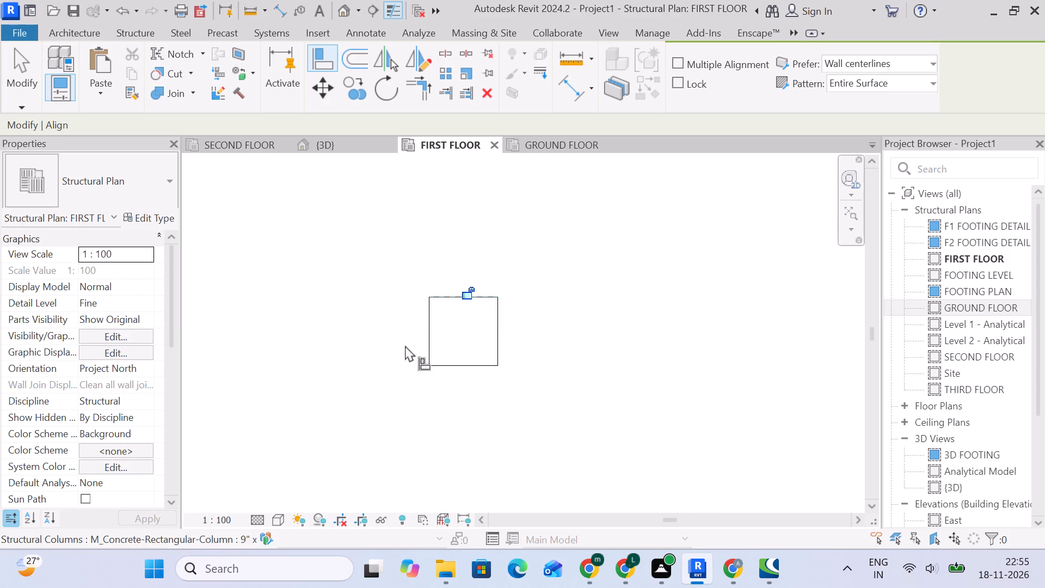
pyautogui.scroll(-5, 402, 347)
pyautogui.moveTo(337, 347); pyautogui.dragTo(737, 347, button='middle')
pyautogui.moveTo(381, 338); pyautogui.dragTo(574, 337, button='middle')
pyautogui.scroll(3, 574, 337)
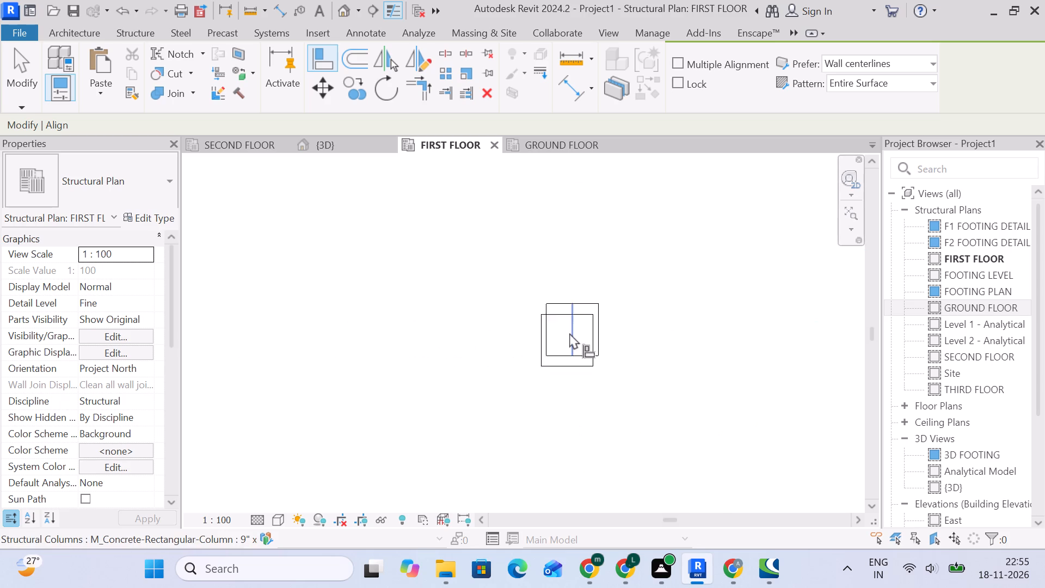
pyautogui.scroll(12, 569, 333)
pyautogui.click(452, 317)
pyautogui.click(478, 317)
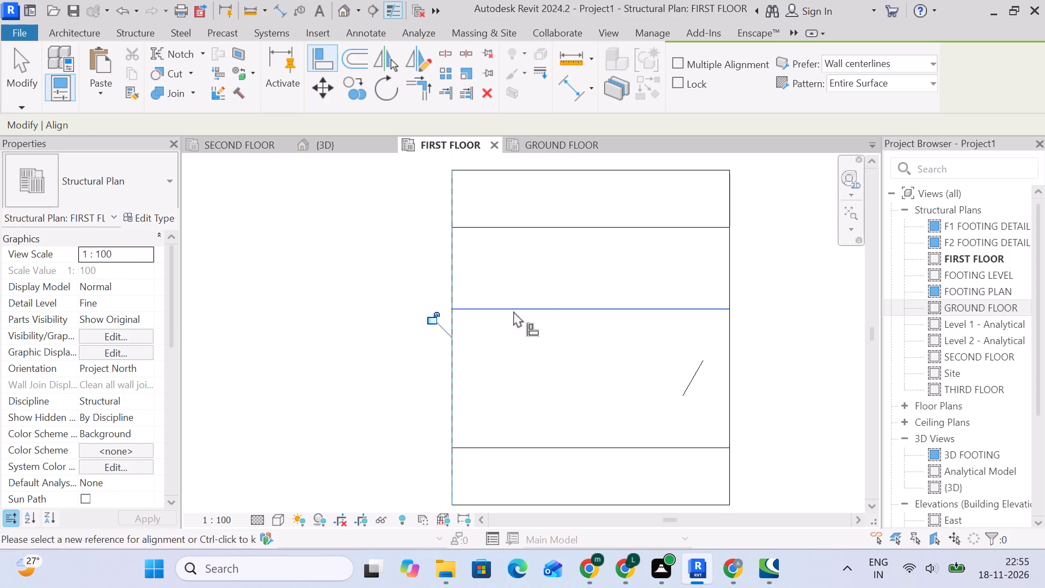
pyautogui.moveTo(546, 298); pyautogui.dragTo(536, 392, button='middle')
pyautogui.click(543, 322)
pyautogui.click(540, 261)
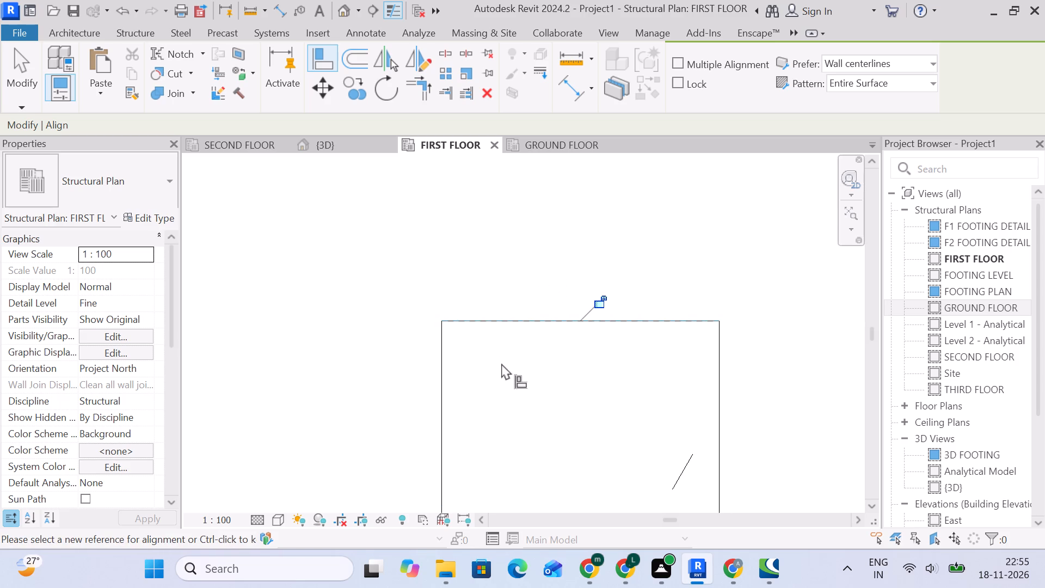
# Align the seventh southern-row column west of the southeast corner to the west and north edges of its linked outline.
pyautogui.scroll(-12, 507, 379)
pyautogui.moveTo(507, 403); pyautogui.dragTo(657, 299, button='middle')
pyautogui.scroll(-5, 610, 314)
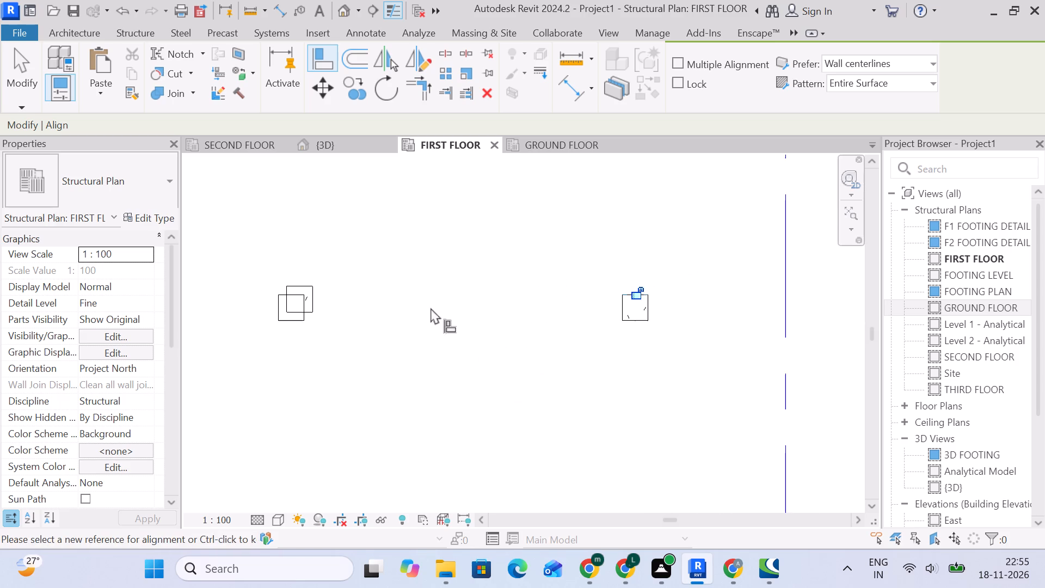
pyautogui.moveTo(395, 306); pyautogui.dragTo(592, 305, button='middle')
pyautogui.scroll(16, 542, 305)
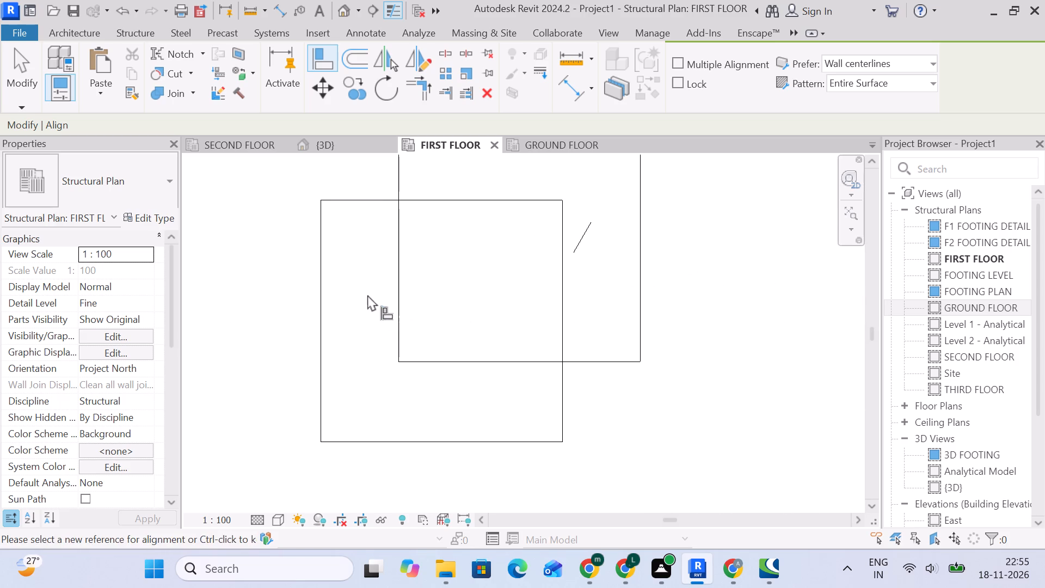
pyautogui.click(313, 272)
pyautogui.click(320, 273)
pyautogui.click(396, 272)
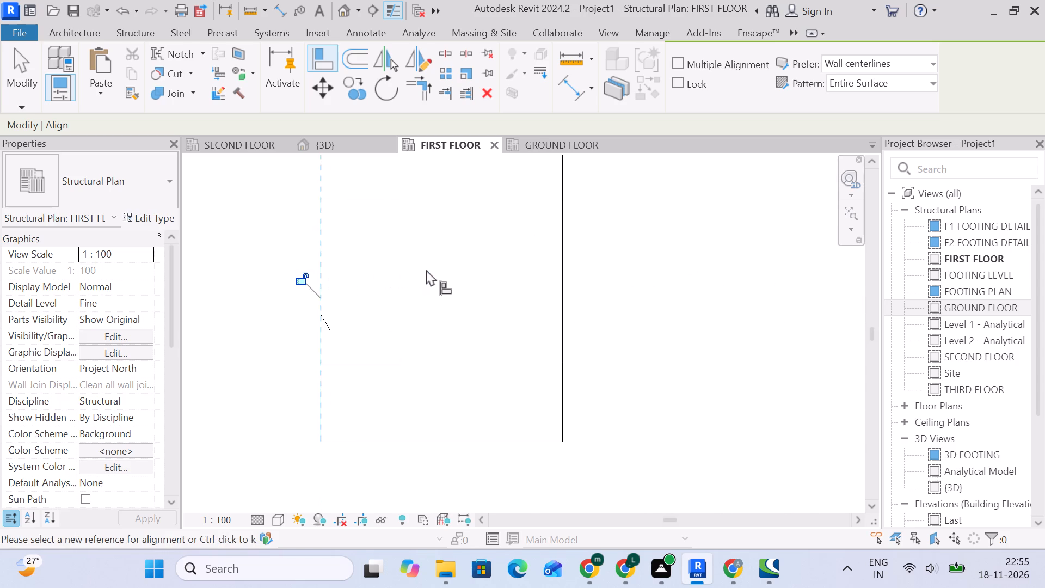
pyautogui.scroll(-4, 427, 269)
pyautogui.moveTo(428, 280); pyautogui.dragTo(464, 365, button='middle')
pyautogui.click(444, 321)
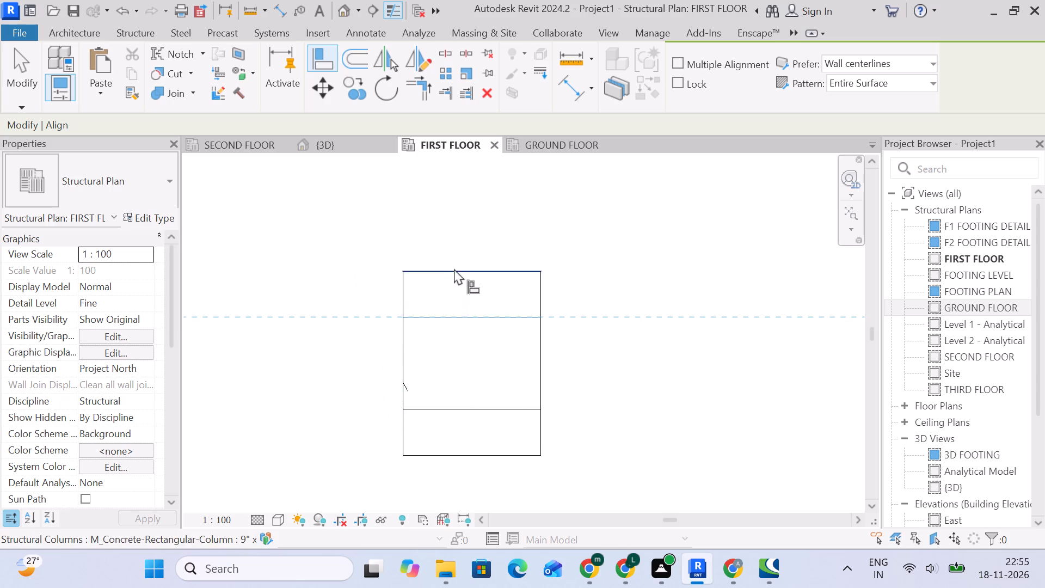
pyautogui.click(454, 268)
# Align the eighth southern-row column, just east of the next vertical grid line, to the west and north edges of its linked outline.
pyautogui.scroll(-11, 385, 356)
pyautogui.moveTo(350, 377); pyautogui.dragTo(689, 370, button='middle')
pyautogui.scroll(6, 348, 359)
pyautogui.moveTo(347, 358); pyautogui.dragTo(517, 359, button='middle')
pyautogui.scroll(11, 517, 359)
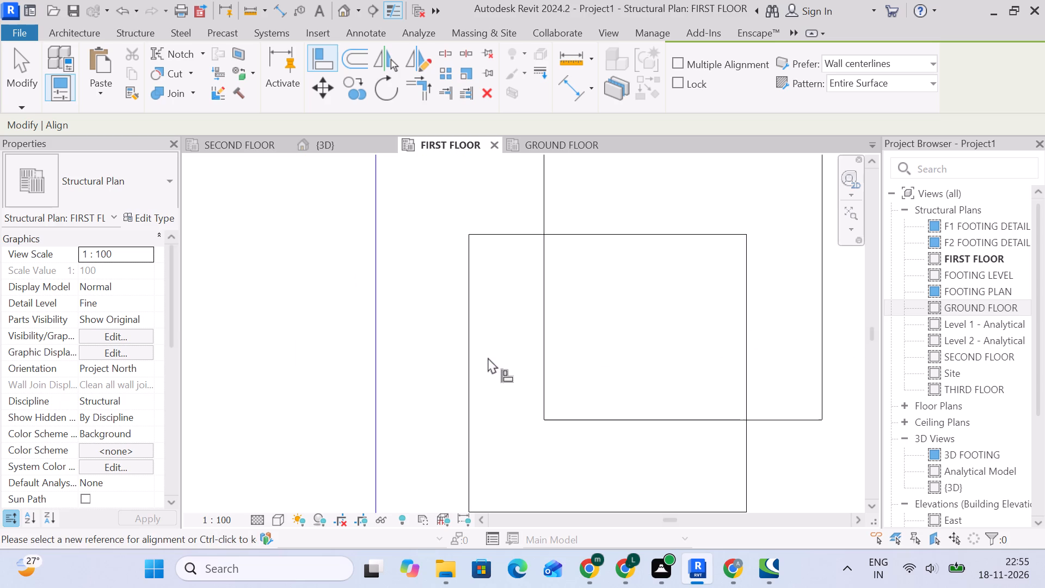
pyautogui.click(464, 309)
pyautogui.click(557, 302)
pyautogui.scroll(-3, 586, 299)
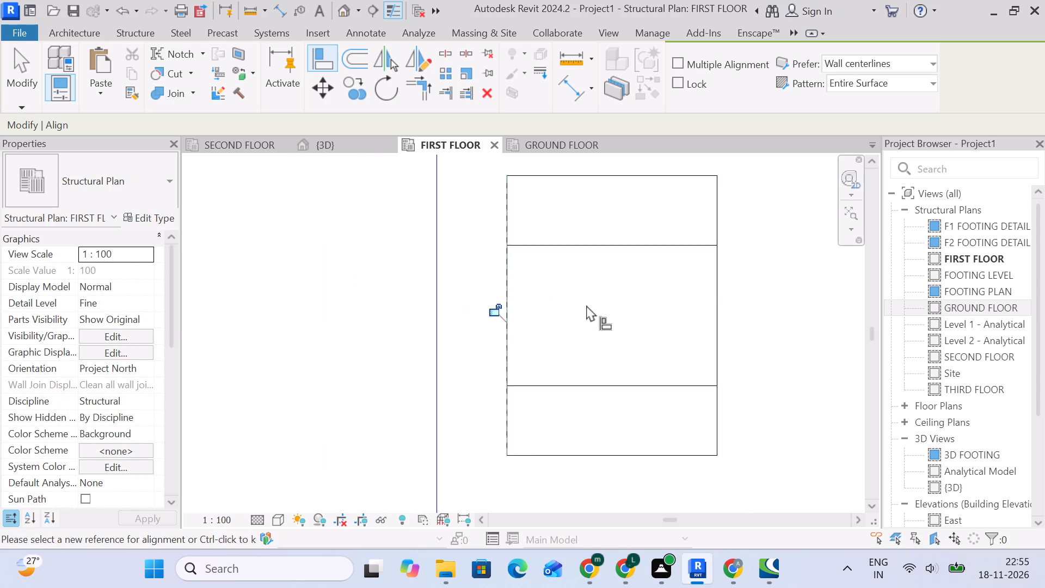
pyautogui.scroll(-1, 586, 305)
pyautogui.moveTo(585, 309); pyautogui.dragTo(577, 392, button='middle')
pyautogui.click(564, 332)
pyautogui.click(563, 275)
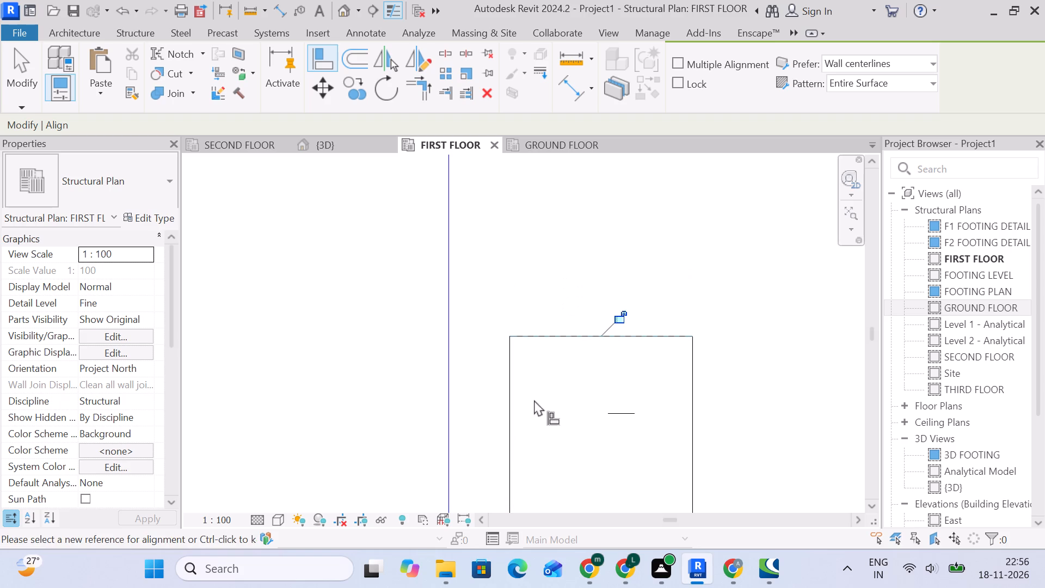
# Align the ninth southern-row column, first west of that grid line, to the west and north edges of its linked outline.
pyautogui.scroll(-11, 534, 401)
pyautogui.moveTo(544, 419); pyautogui.dragTo(657, 300, button='middle')
pyautogui.scroll(-5, 414, 311)
pyautogui.moveTo(419, 316); pyautogui.dragTo(568, 341, button='middle')
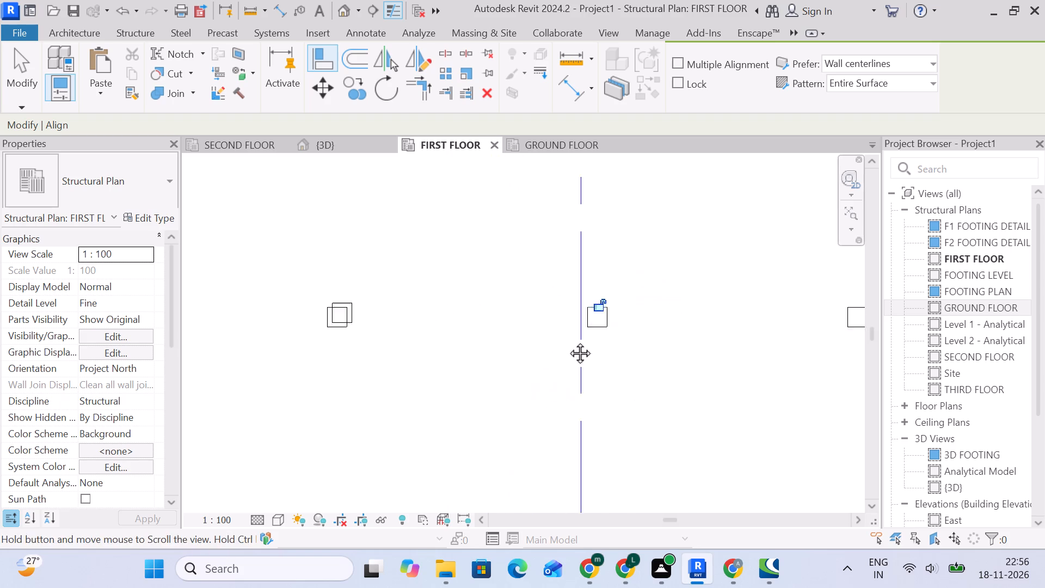
pyautogui.moveTo(568, 341); pyautogui.dragTo(659, 344, button='middle')
pyautogui.scroll(15, 543, 344)
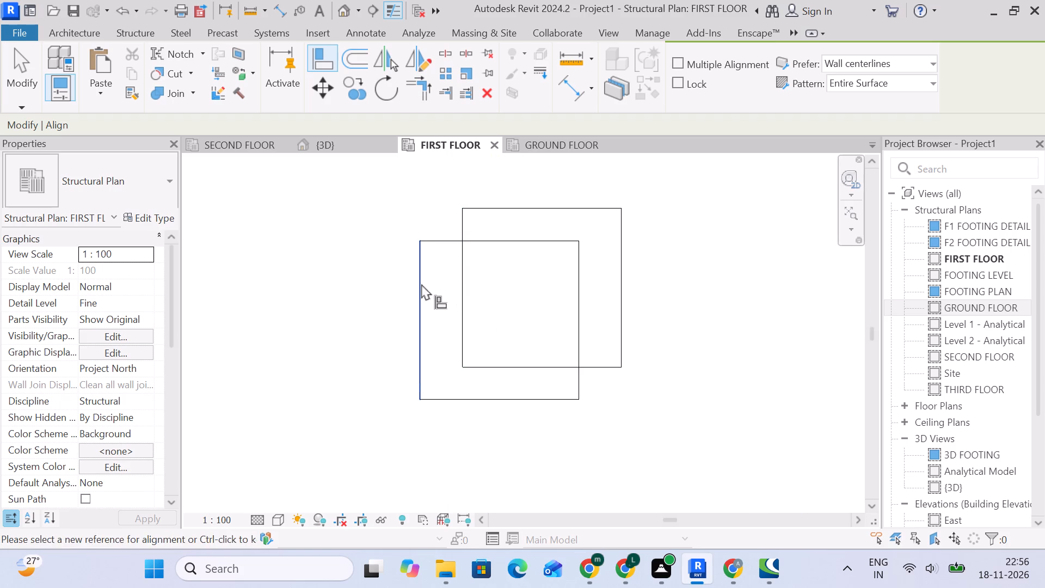
pyautogui.click(421, 284)
pyautogui.click(464, 281)
pyautogui.click(482, 247)
pyautogui.click(477, 210)
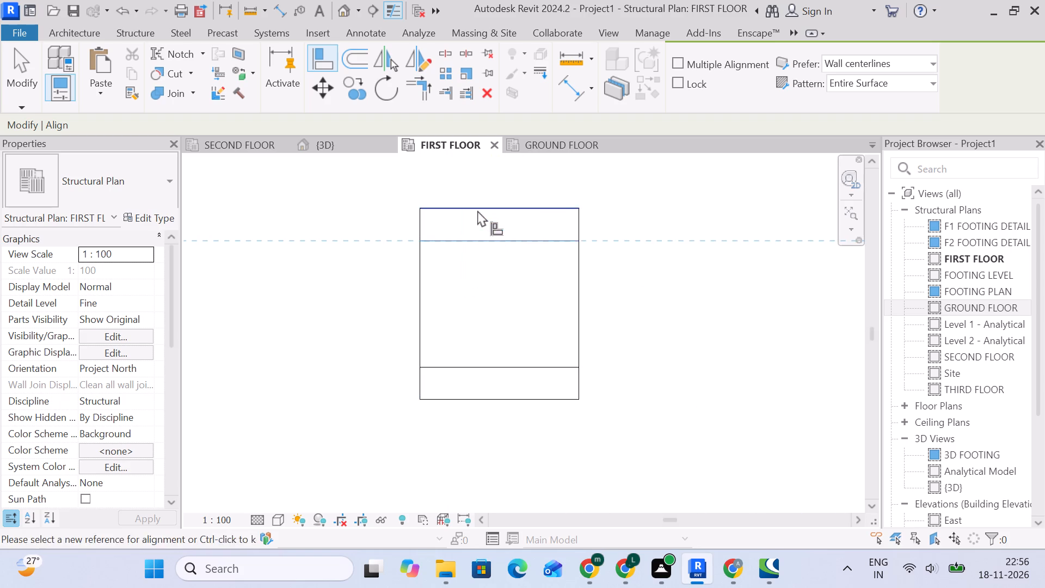
# Align the tenth southern-row column west of the southeast corner to the west and north edges of its linked outline.
pyautogui.scroll(-6, 482, 242)
pyautogui.scroll(-5, 453, 296)
pyautogui.moveTo(384, 289); pyautogui.dragTo(685, 302, button='middle')
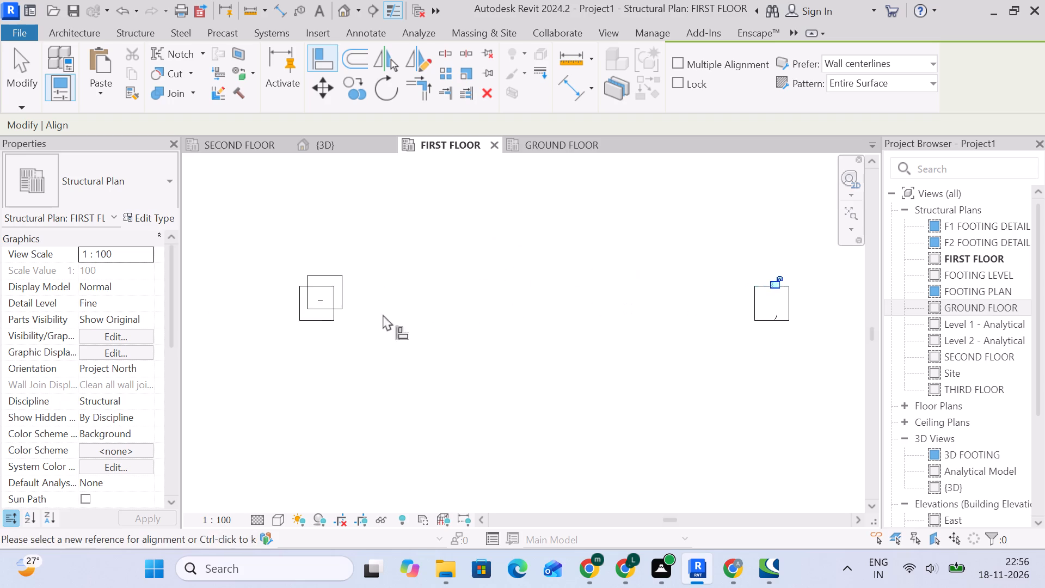
pyautogui.moveTo(340, 313); pyautogui.dragTo(579, 318, button='middle')
pyautogui.scroll(9, 545, 310)
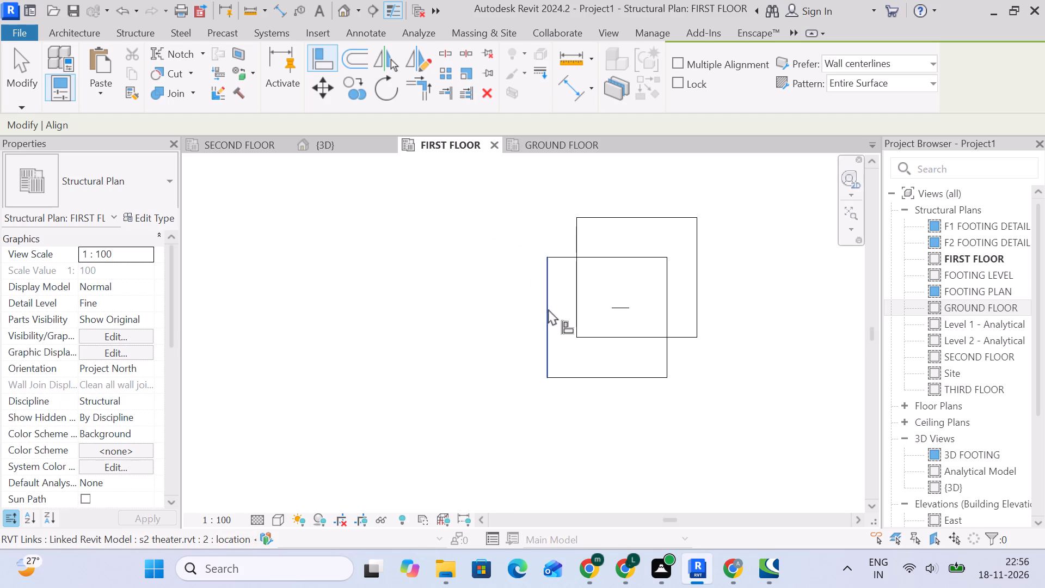
pyautogui.moveTo(546, 298); pyautogui.dragTo(556, 298)
pyautogui.click(581, 284)
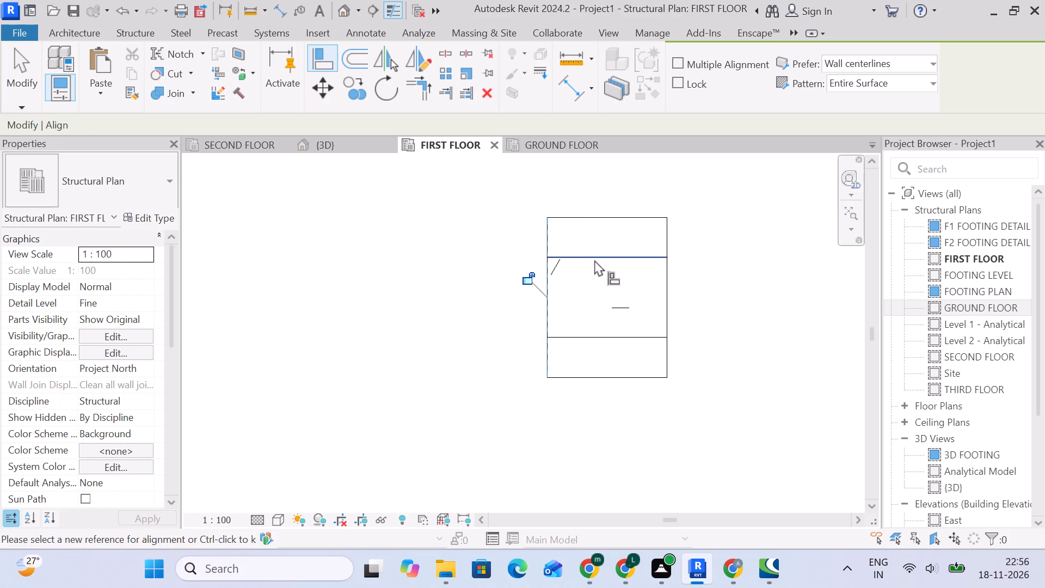
pyautogui.click(595, 256)
pyautogui.click(599, 218)
# Align the eleventh southern-row column, first west of the next vertical grid line, to the west and north edges of its linked outline.
pyautogui.scroll(-11, 557, 273)
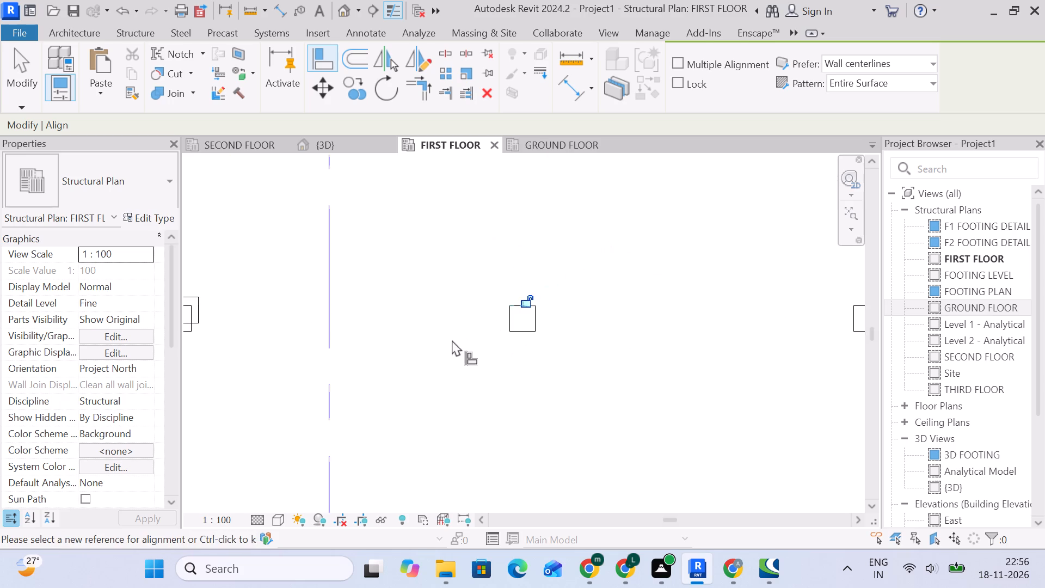
pyautogui.moveTo(448, 344); pyautogui.dragTo(727, 296, button='middle')
pyautogui.scroll(9, 461, 242)
pyautogui.scroll(5, 391, 291)
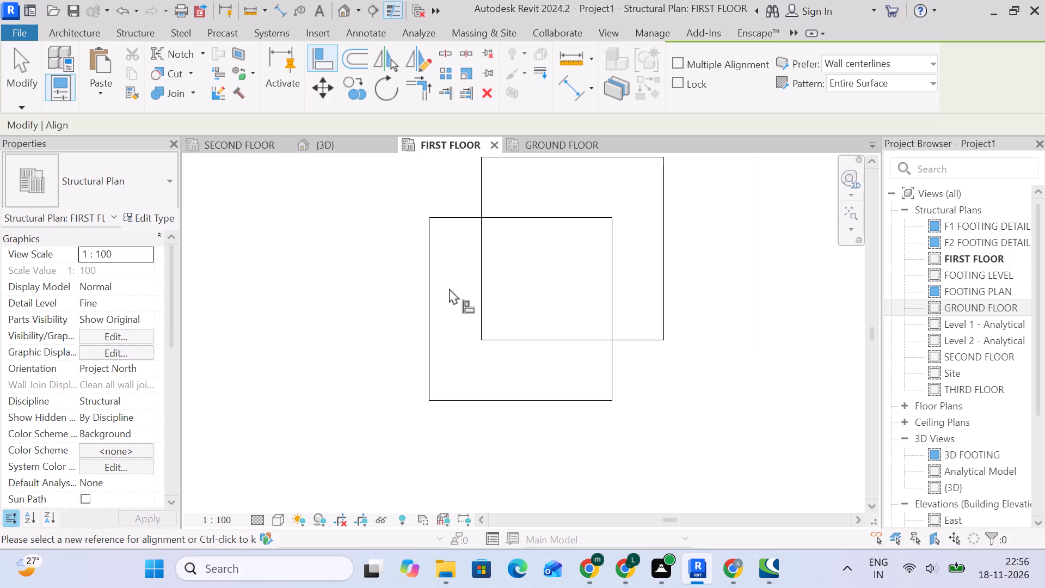
pyautogui.click(431, 285)
pyautogui.click(478, 278)
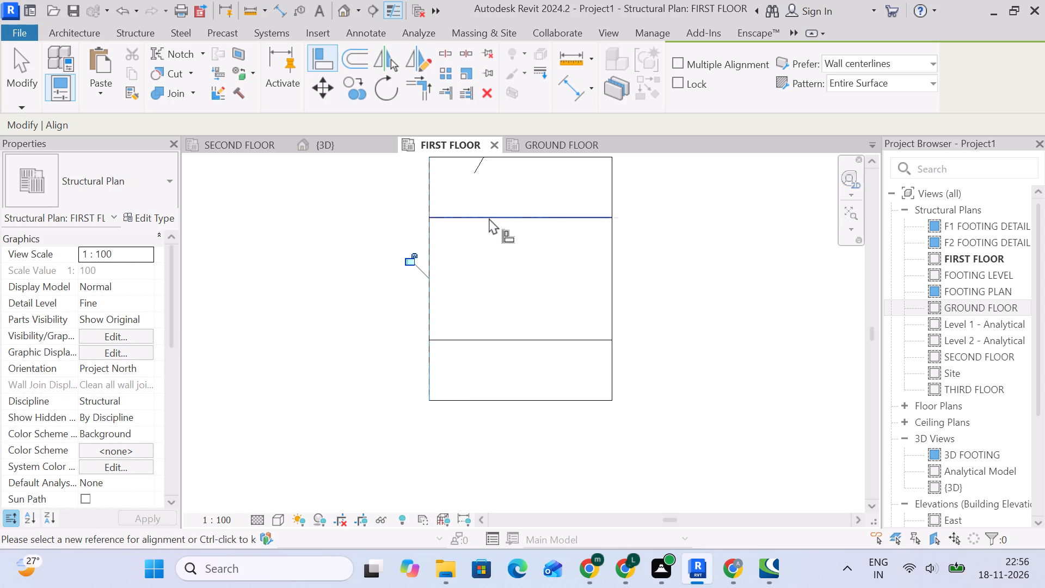
pyautogui.click(489, 218)
pyautogui.click(489, 159)
# Align the twelfth southern-row column west of the southeast corner to the west and north edges of its linked outline.
pyautogui.scroll(-8, 418, 309)
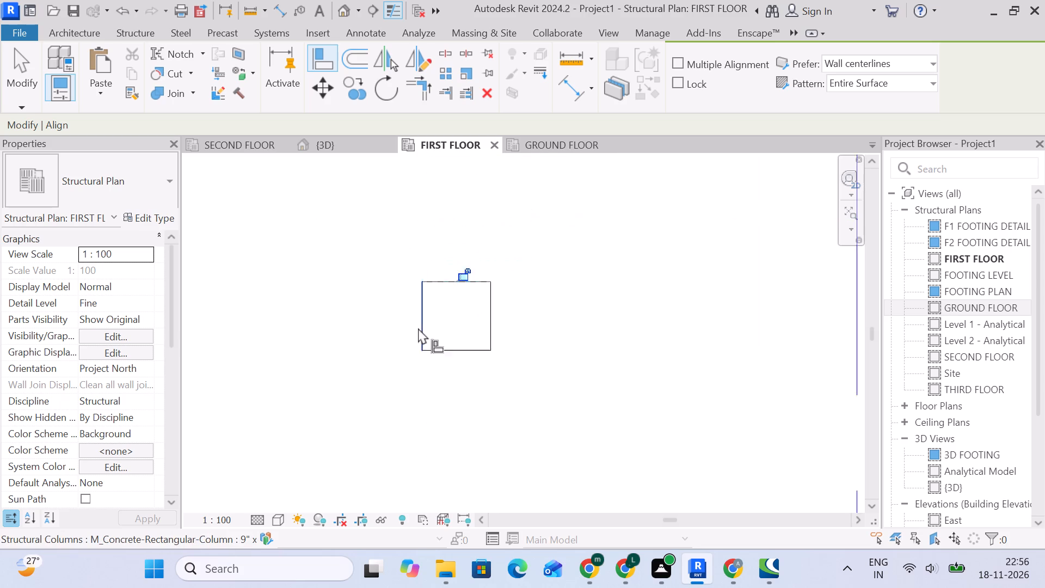
pyautogui.scroll(-3, 418, 328)
pyautogui.moveTo(339, 347); pyautogui.dragTo(632, 321, button='middle')
pyautogui.moveTo(327, 315); pyautogui.dragTo(646, 313, button='middle')
pyautogui.scroll(6, 497, 303)
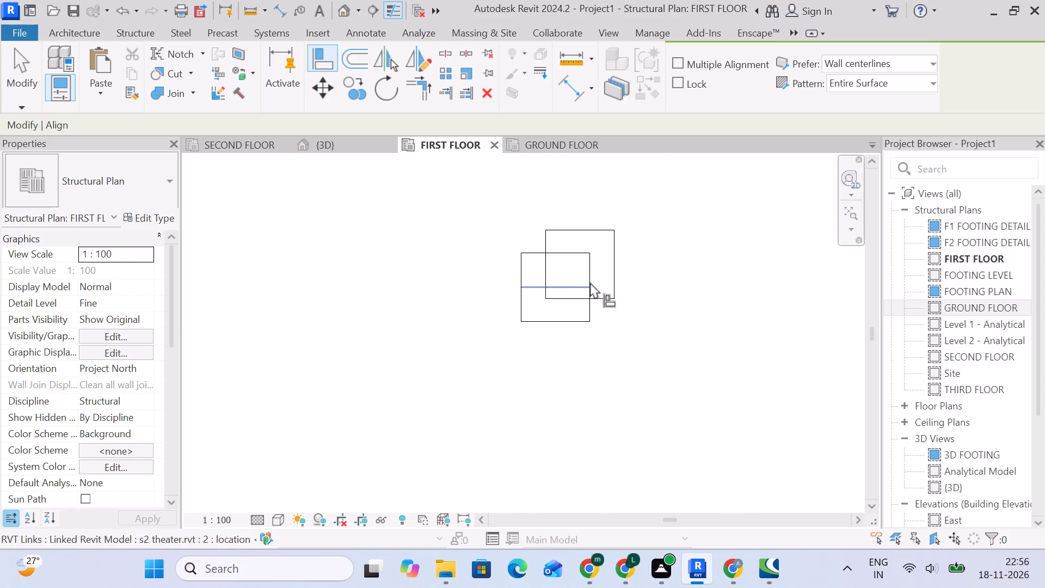
pyautogui.scroll(3, 590, 282)
pyautogui.click(463, 268)
pyautogui.click(511, 264)
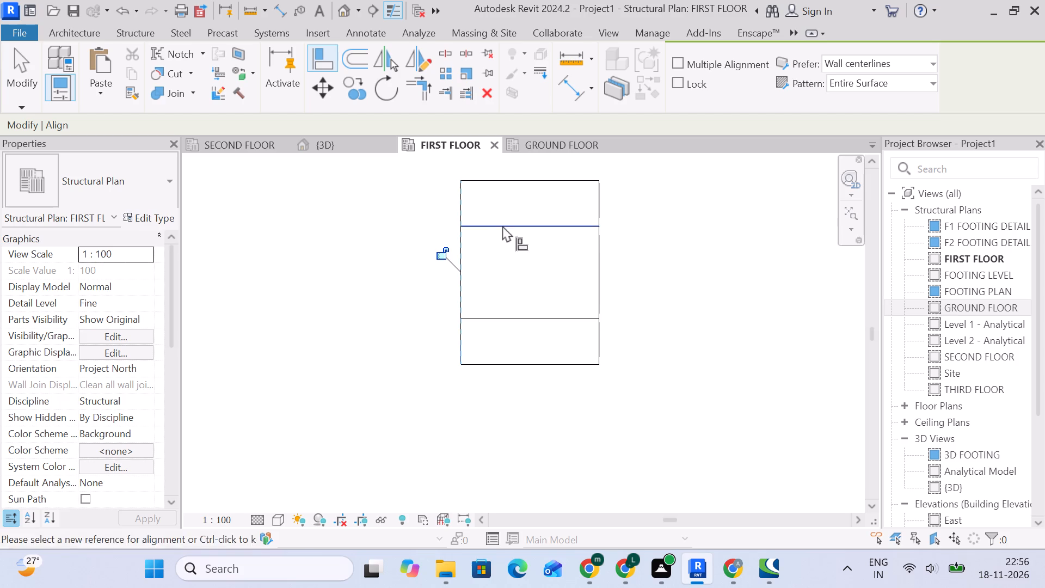
pyautogui.click(502, 225)
pyautogui.click(499, 183)
# Align the thirteenth southern-row column, east of the vertical line below the arc, to the west and north edges of its linked outline.
pyautogui.scroll(-12, 313, 322)
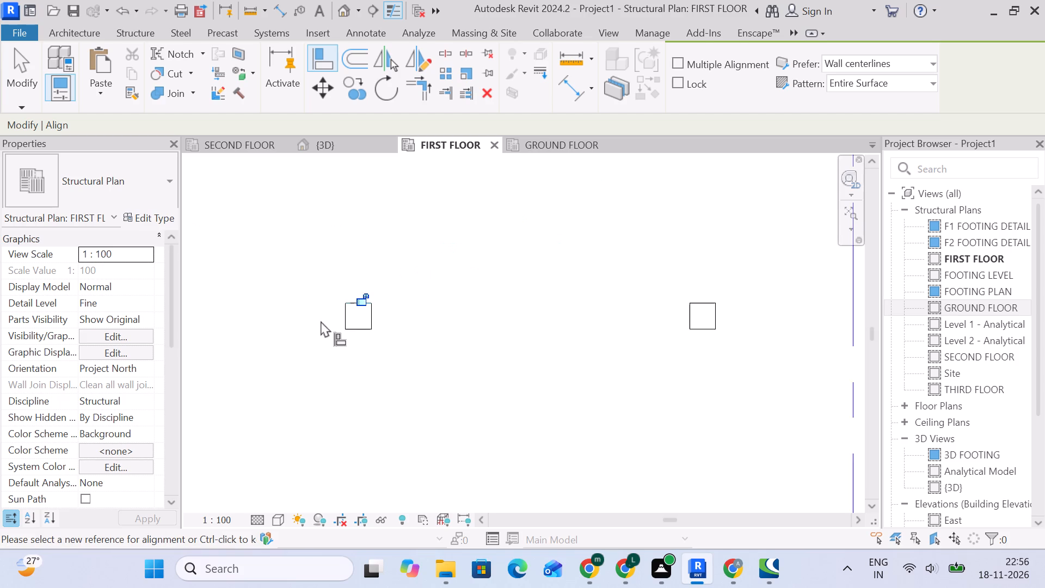
pyautogui.moveTo(294, 346); pyautogui.dragTo(594, 346, button='middle')
pyautogui.moveTo(309, 313); pyautogui.dragTo(491, 313, button='middle')
pyautogui.scroll(7, 489, 312)
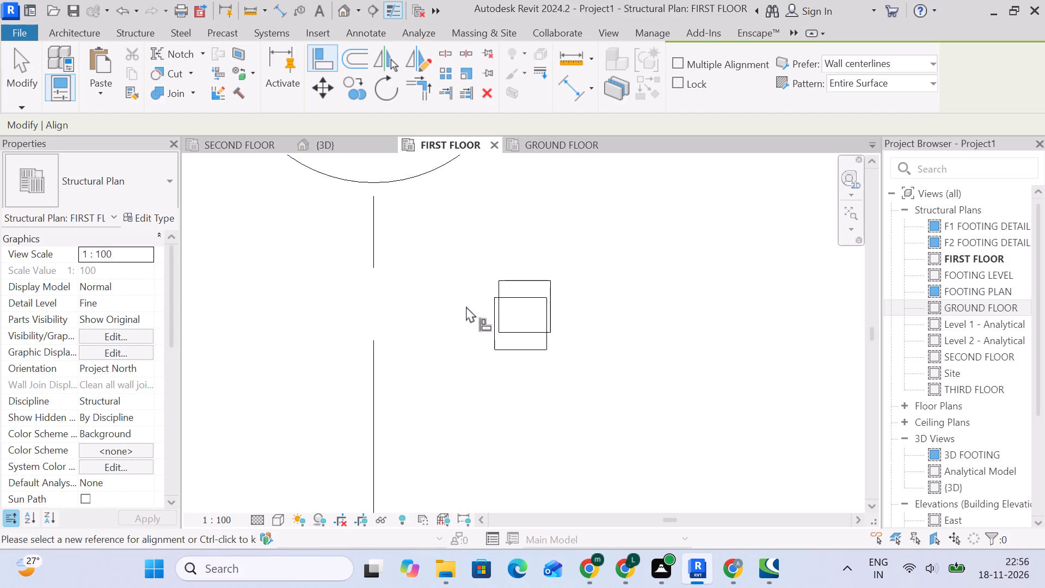
pyautogui.scroll(9, 466, 306)
pyautogui.click(514, 317)
pyautogui.click(531, 317)
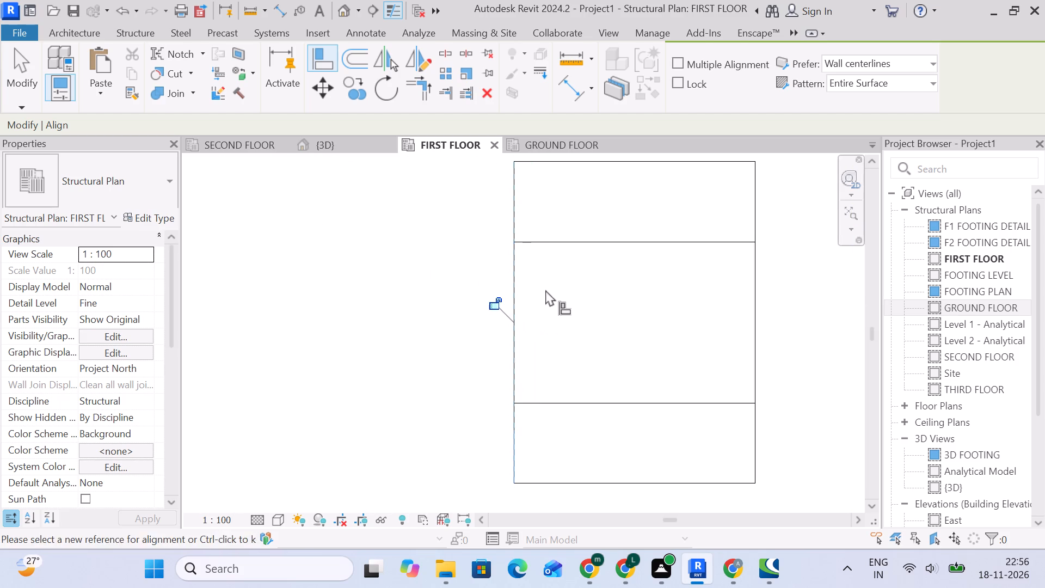
pyautogui.click(558, 244)
pyautogui.click(566, 161)
# Align the fourteenth southern-row column west of the southeast corner to the west and north edges of its linked outline.
pyautogui.scroll(-3, 475, 354)
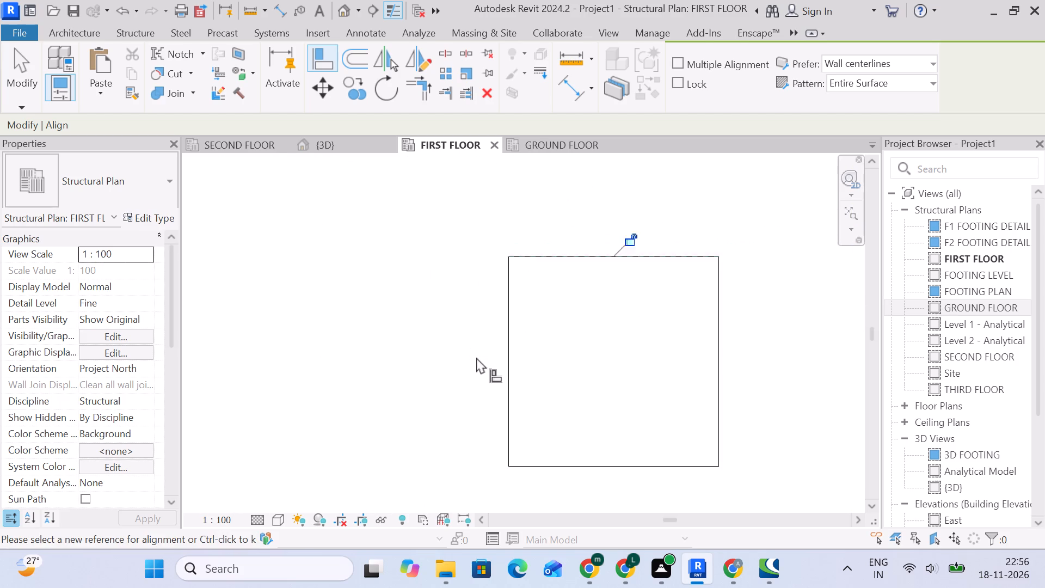
pyautogui.scroll(-16, 476, 357)
pyautogui.scroll(-5, 469, 365)
pyautogui.moveTo(372, 372); pyautogui.dragTo(513, 338, button='middle')
pyautogui.scroll(15, 494, 338)
pyautogui.scroll(3, 495, 287)
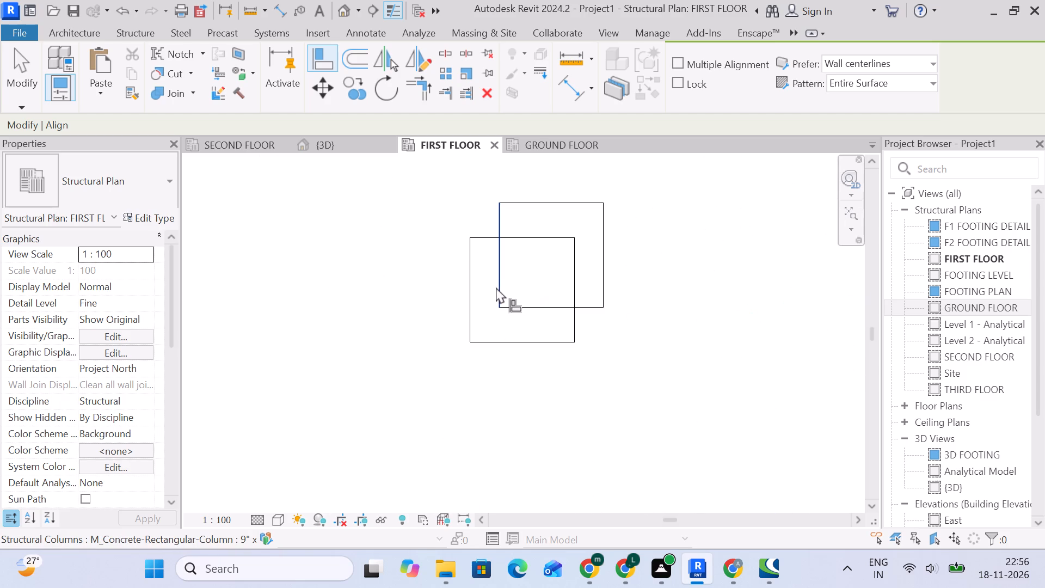
pyautogui.click(473, 276)
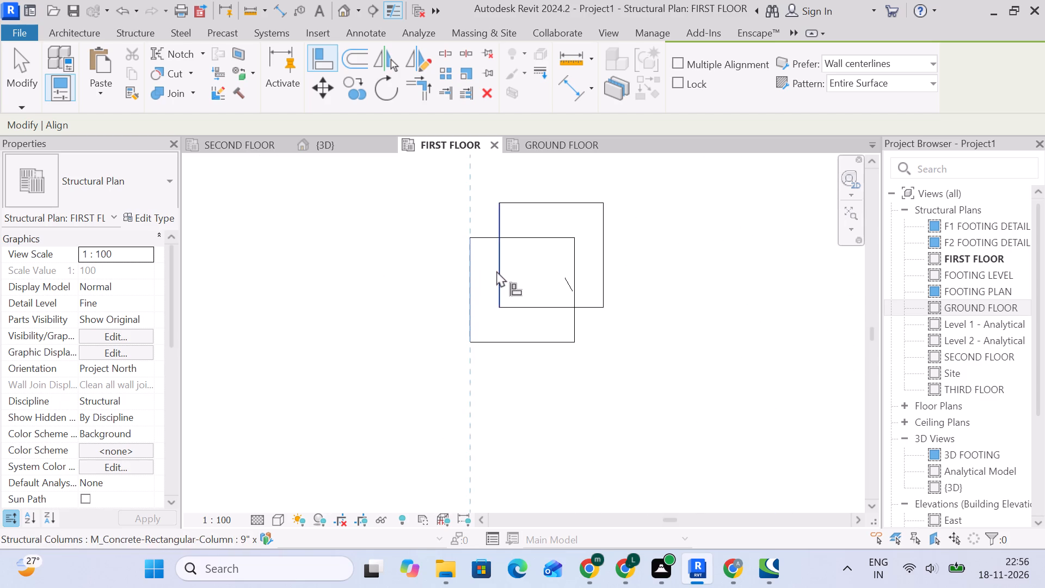
pyautogui.click(496, 271)
pyautogui.click(503, 240)
pyautogui.click(503, 207)
# Align the fifteenth southern-row column west of the southeast corner to the west and north edges of its linked outline.
pyautogui.scroll(-6, 450, 325)
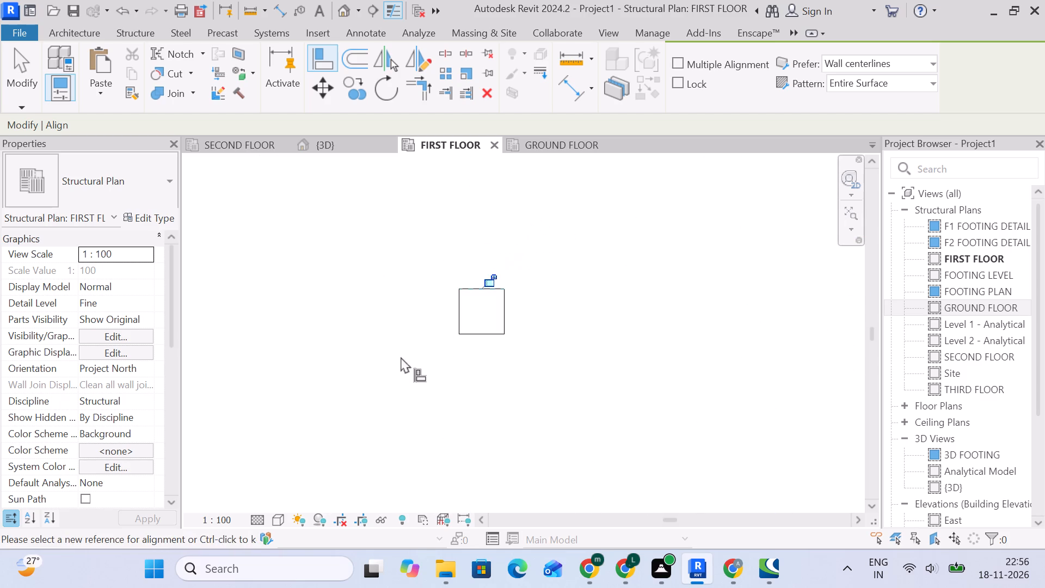
pyautogui.scroll(-5, 388, 372)
pyautogui.moveTo(388, 372); pyautogui.dragTo(613, 293, button='middle')
pyautogui.scroll(-4, 417, 316)
pyautogui.moveTo(409, 313); pyautogui.dragTo(619, 342, button='middle')
pyautogui.scroll(6, 565, 321)
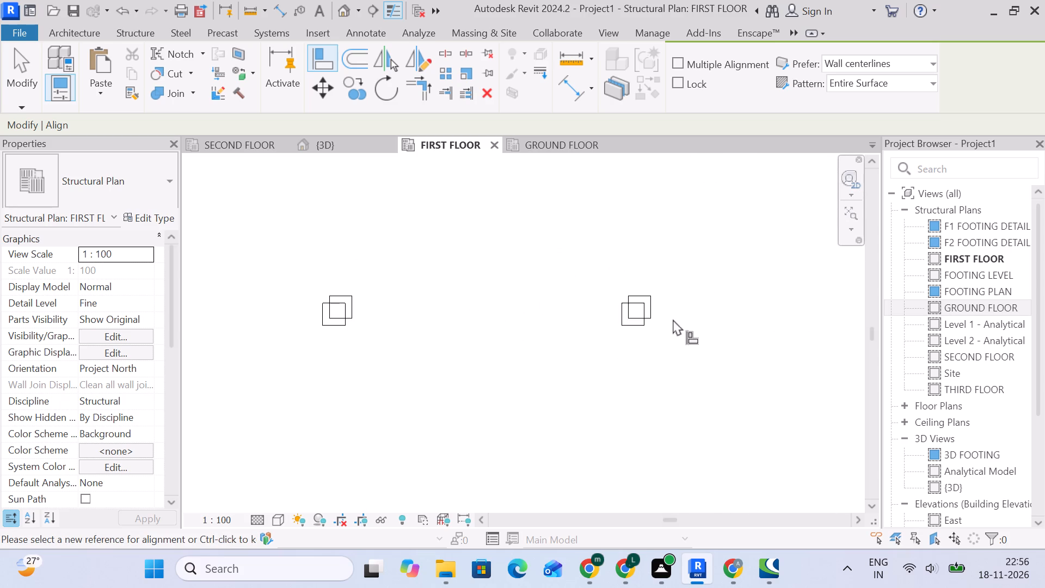
pyautogui.scroll(13, 673, 319)
pyautogui.click(552, 275)
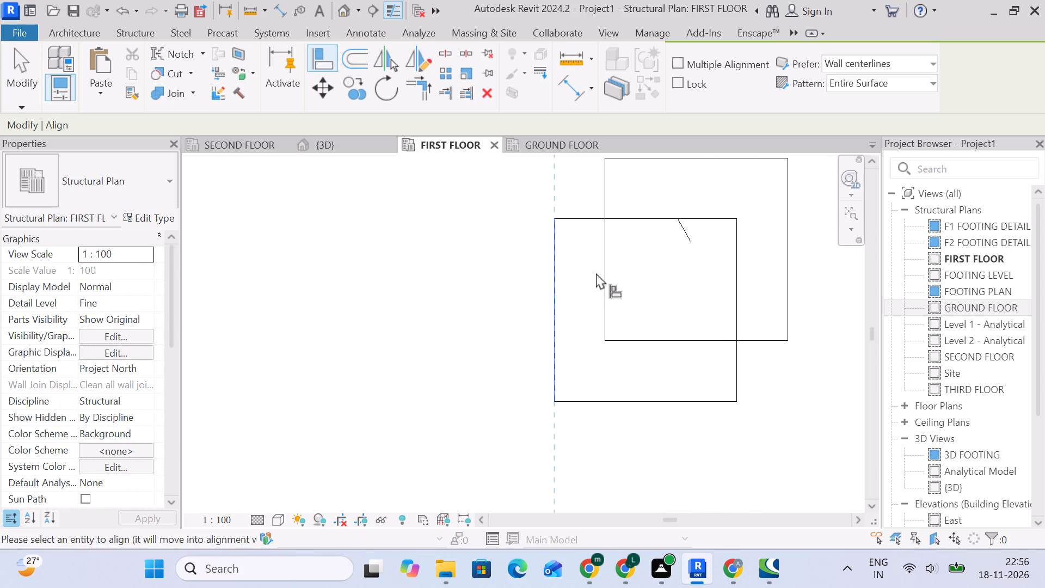
pyautogui.click(606, 270)
pyautogui.moveTo(631, 266); pyautogui.dragTo(567, 339, button='middle')
pyautogui.click(564, 292)
pyautogui.click(567, 234)
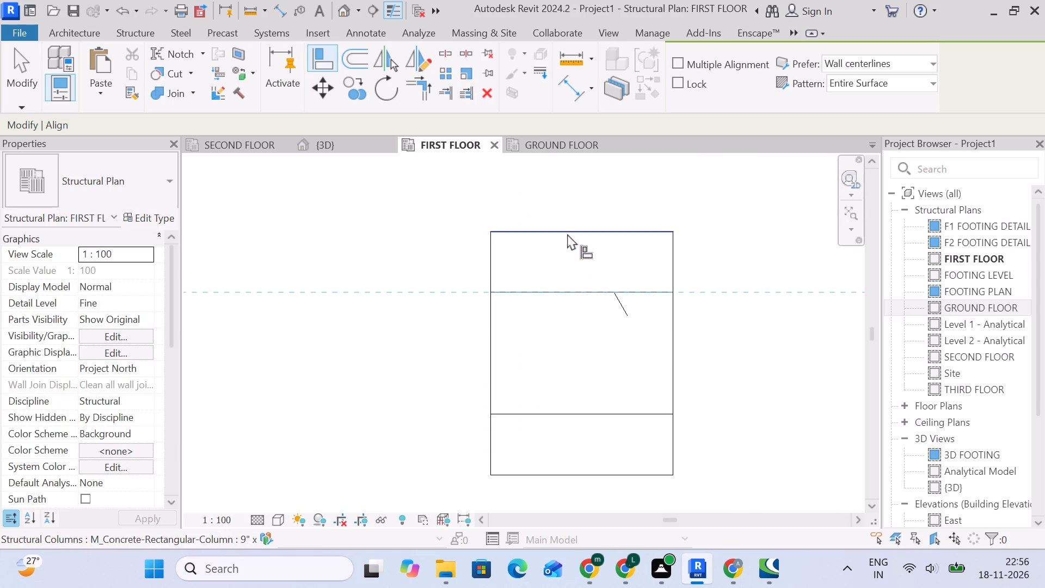
# Align the sixteenth southern-row column west of the southeast corner to the west and north edges of its linked outline.
pyautogui.scroll(-11, 508, 357)
pyautogui.moveTo(410, 424); pyautogui.dragTo(656, 301, button='middle')
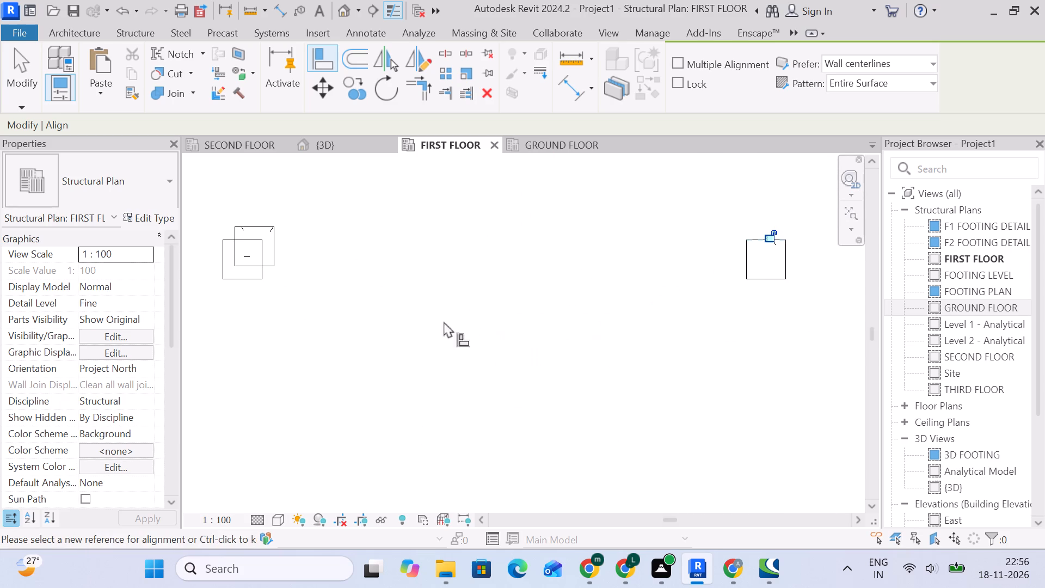
pyautogui.moveTo(329, 304); pyautogui.dragTo(651, 352, button='middle')
pyautogui.scroll(10, 533, 303)
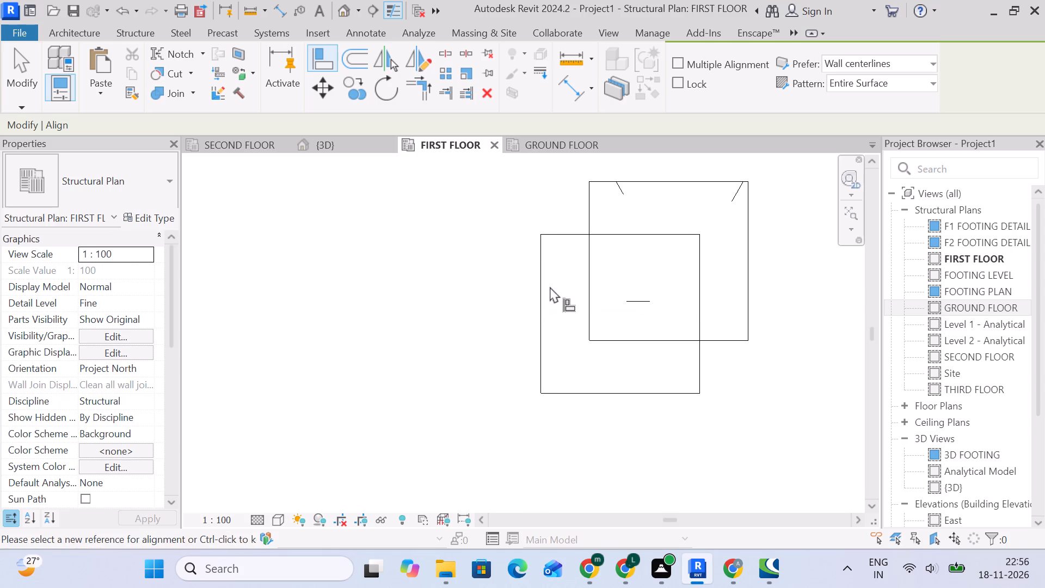
pyautogui.click(543, 285)
pyautogui.click(596, 278)
pyautogui.click(583, 243)
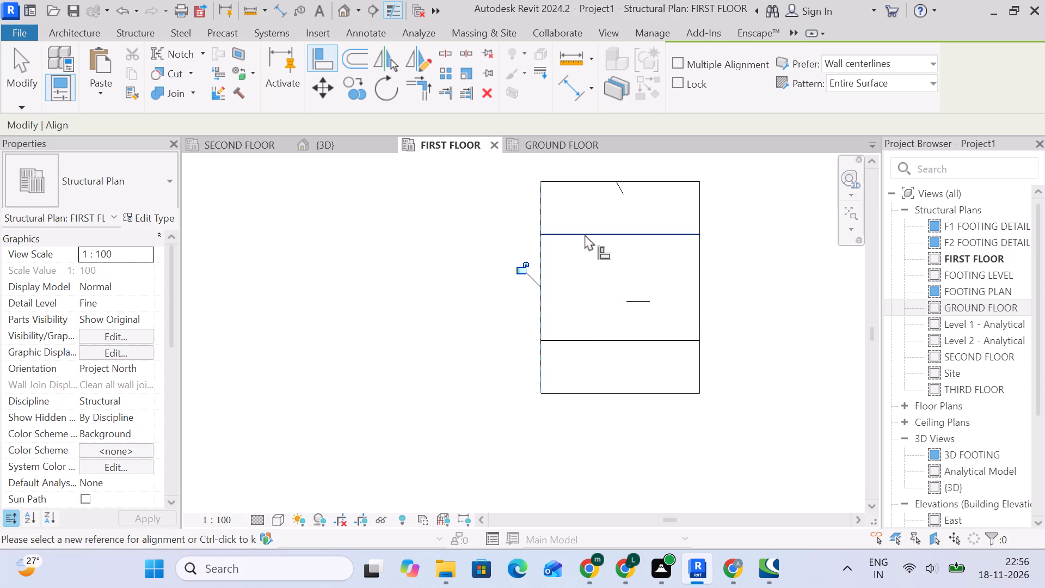
pyautogui.click(585, 234)
pyautogui.click(582, 188)
# Align the seventeenth southern-row column west of the southeast corner to the west and north edges of its linked outline.
pyautogui.scroll(-11, 459, 323)
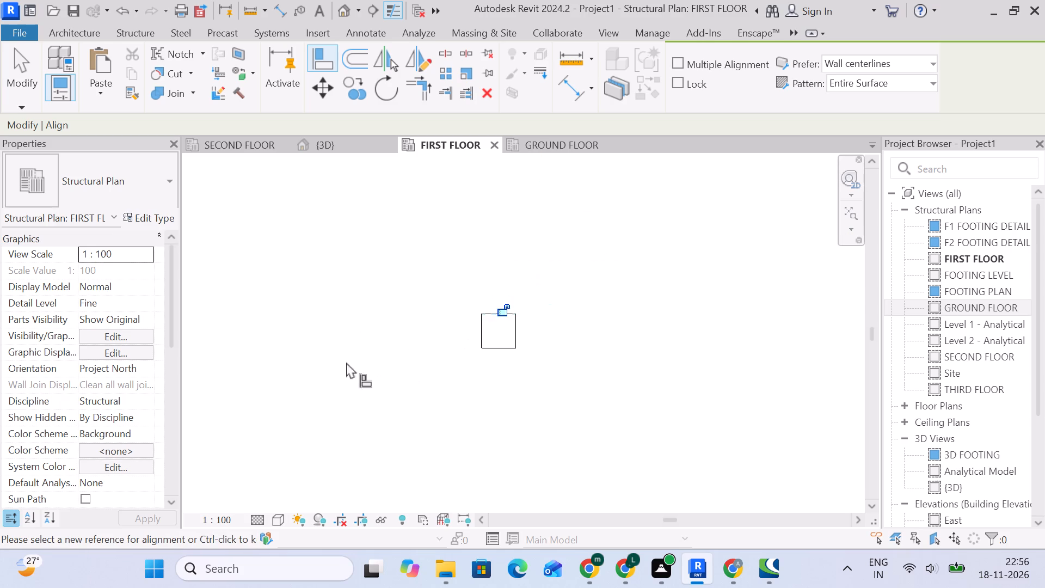
pyautogui.moveTo(346, 362); pyautogui.dragTo(758, 302, button='middle')
pyautogui.scroll(5, 494, 265)
pyautogui.scroll(6, 439, 265)
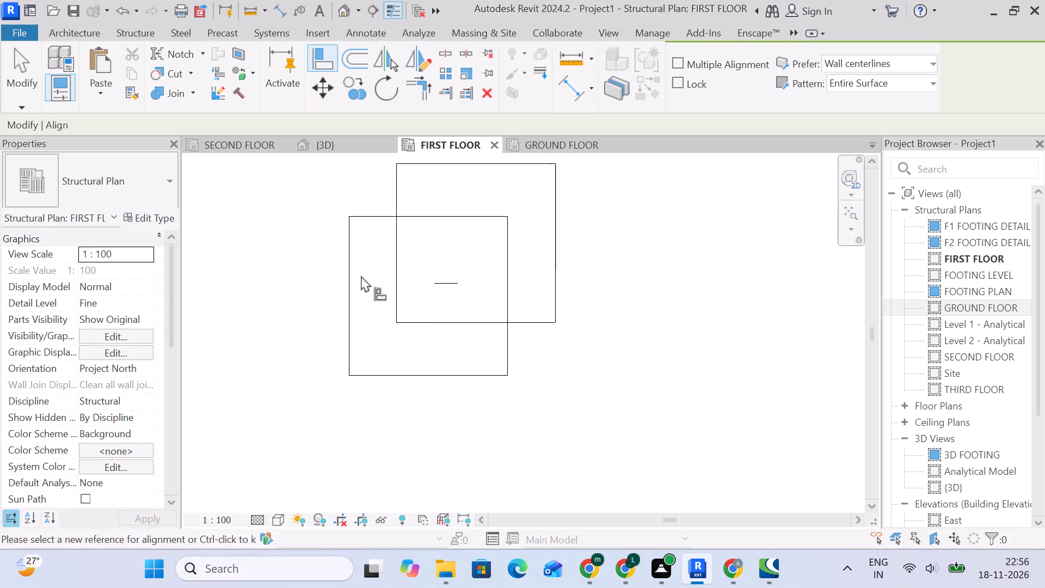
pyautogui.click(351, 273)
pyautogui.click(392, 270)
pyautogui.click(391, 217)
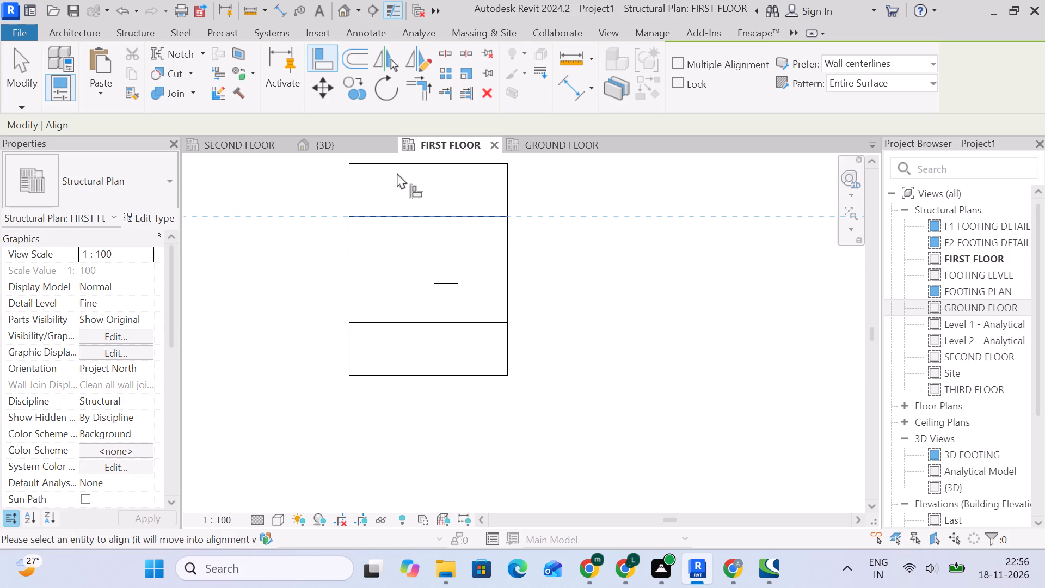
pyautogui.click(399, 160)
# Align the eighteenth southern-row column, second east of the vertical line below bubble A, to the west and north edges of its linked outline.
pyautogui.scroll(-12, 341, 289)
pyautogui.moveTo(286, 338); pyautogui.dragTo(513, 309, button='middle')
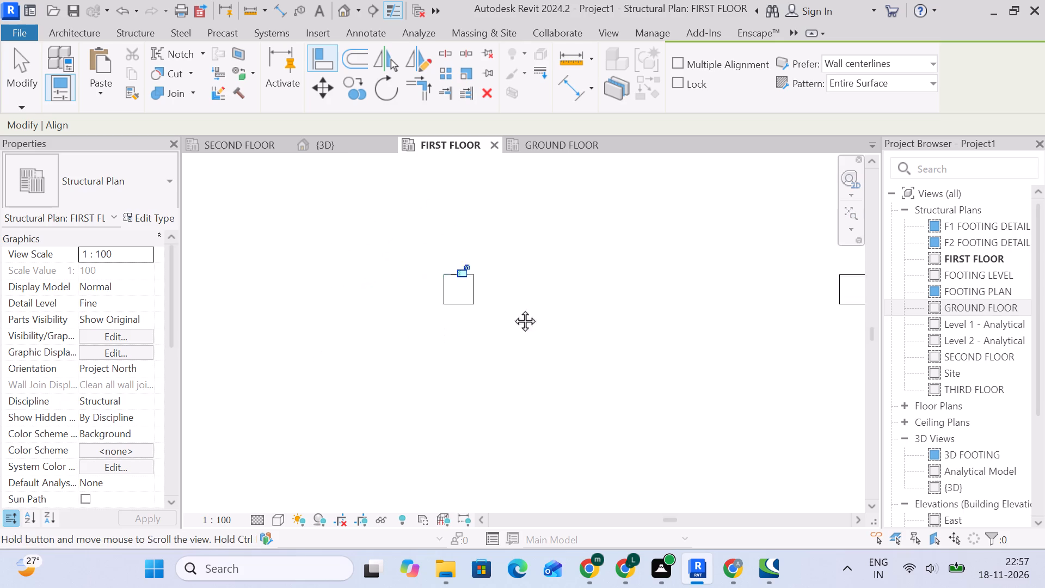
pyautogui.moveTo(513, 309); pyautogui.dragTo(704, 294, button='middle')
pyautogui.scroll(3, 399, 271)
pyautogui.moveTo(390, 266); pyautogui.dragTo(539, 293, button='middle')
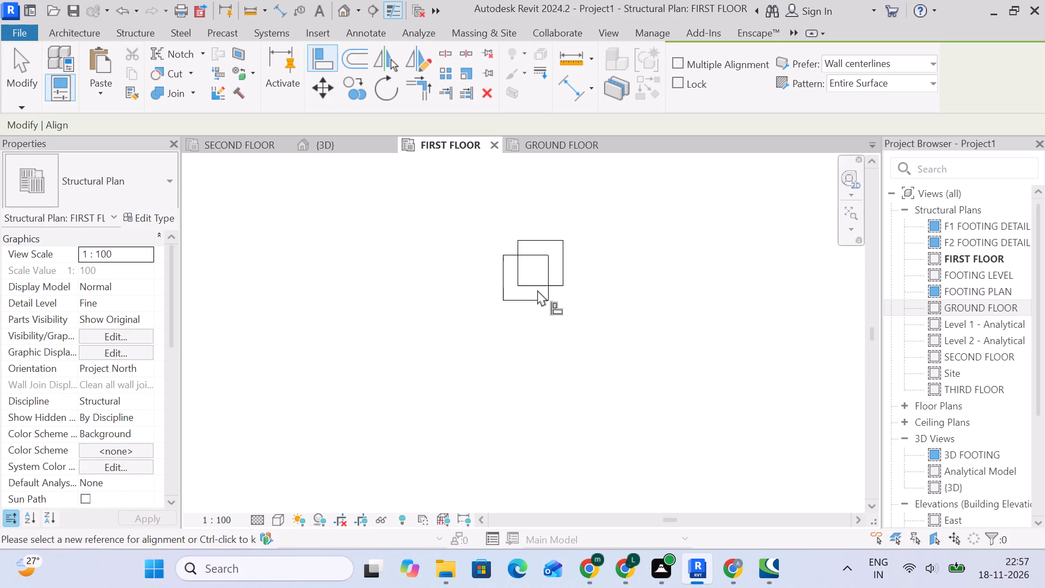
pyautogui.scroll(6, 523, 279)
pyautogui.moveTo(476, 256); pyautogui.dragTo(483, 256)
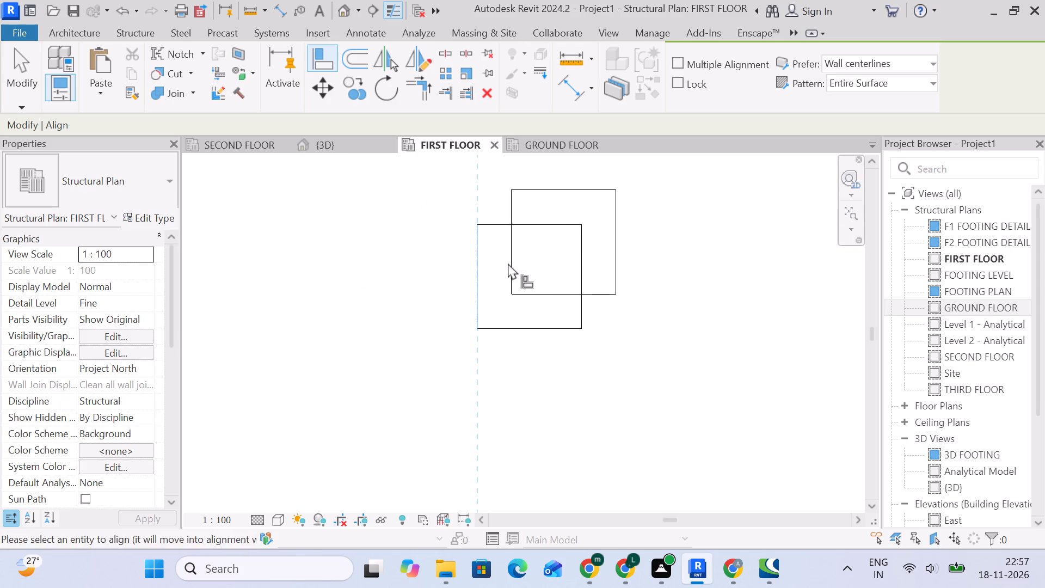
pyautogui.click(513, 267)
pyautogui.click(540, 225)
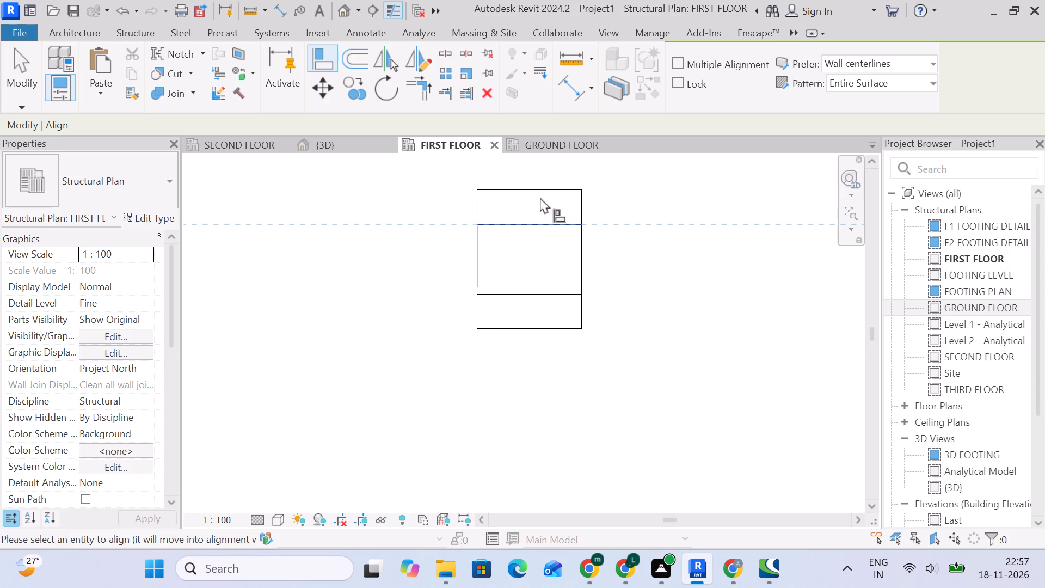
pyautogui.click(539, 189)
# Align the nineteenth southern-row column, just east of the vertical line below bubble A, to the west and north edges of its linked outline.
pyautogui.scroll(-12, 506, 289)
pyautogui.moveTo(438, 329); pyautogui.dragTo(465, 332, button='middle')
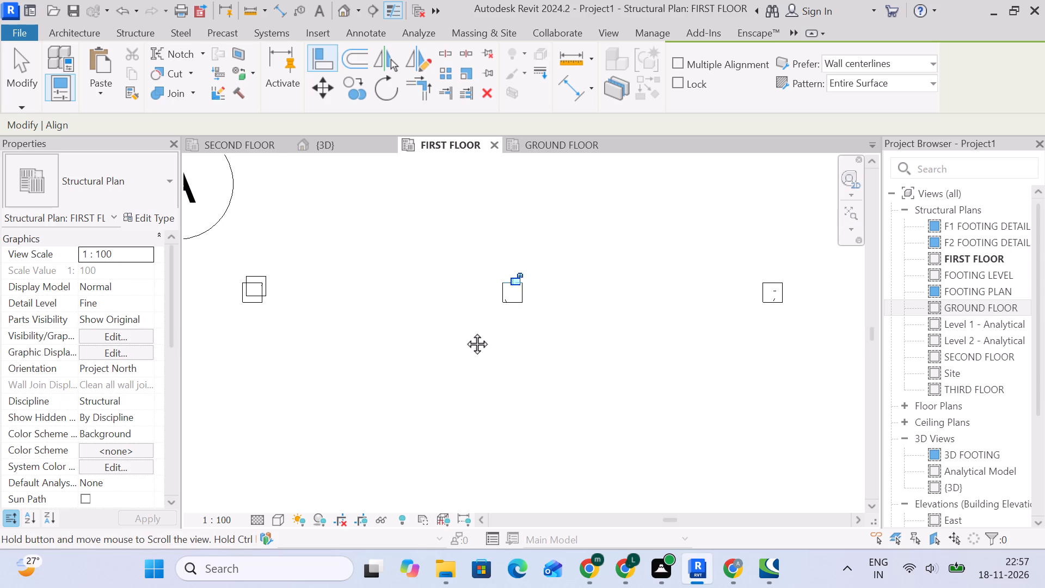
pyautogui.moveTo(465, 332); pyautogui.dragTo(601, 243, button='middle')
pyautogui.scroll(6, 374, 207)
pyautogui.moveTo(438, 216); pyautogui.dragTo(553, 304, button='middle')
pyautogui.scroll(5, 553, 304)
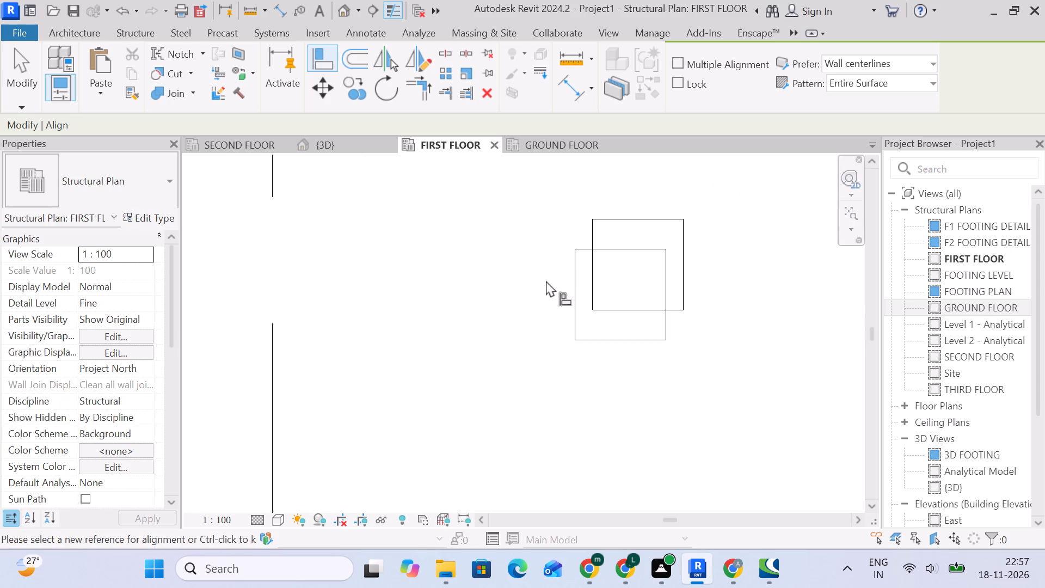
pyautogui.scroll(3, 598, 280)
pyautogui.click(567, 278)
pyautogui.click(593, 277)
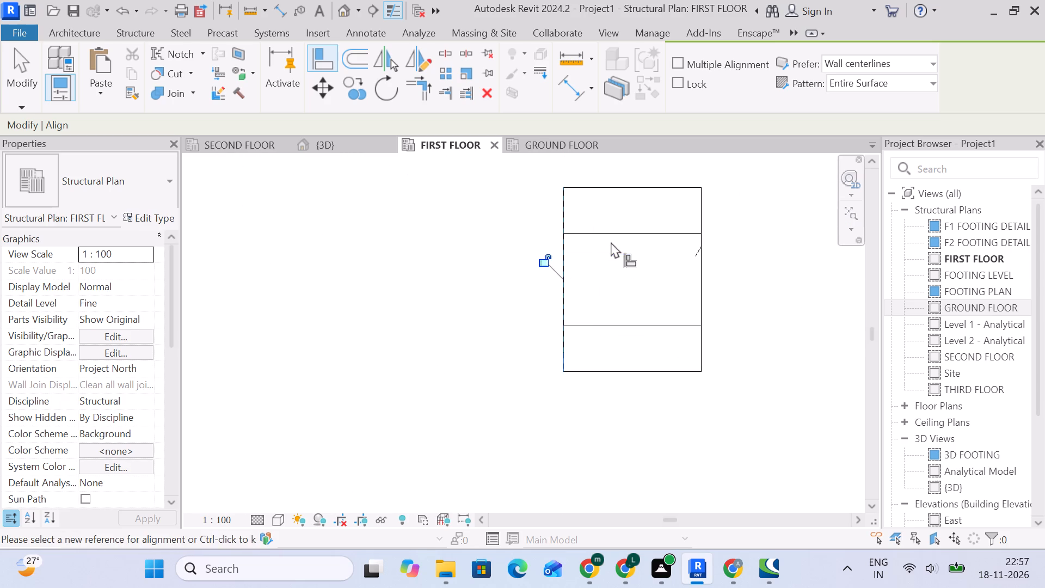
pyautogui.click(609, 234)
pyautogui.click(607, 188)
# Align the twentieth southern-row column, just west of the vertical line below bubble A, to the west and north edges of its linked outline.
pyautogui.scroll(-10, 575, 276)
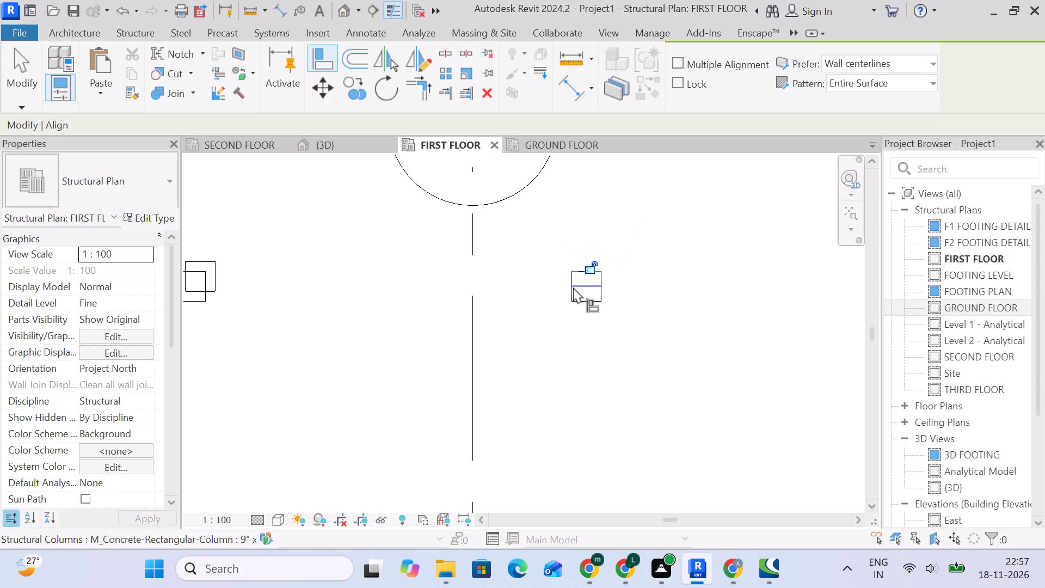
pyautogui.scroll(-7, 573, 287)
pyautogui.moveTo(426, 298); pyautogui.dragTo(532, 330, button='middle')
pyautogui.scroll(16, 532, 327)
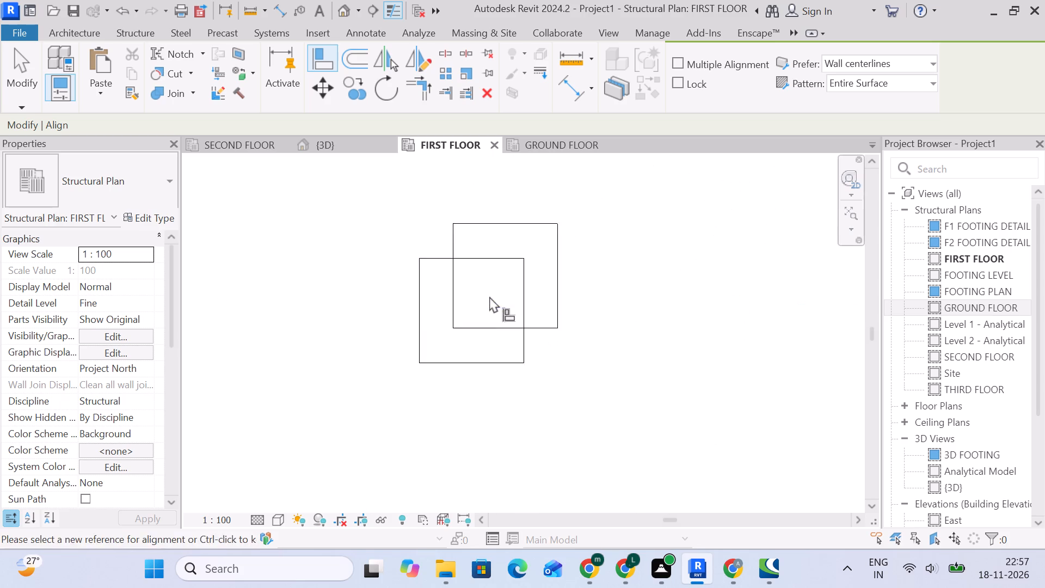
pyautogui.moveTo(490, 315); pyautogui.dragTo(564, 284, button='middle')
pyautogui.scroll(5, 503, 279)
pyautogui.moveTo(470, 242); pyautogui.dragTo(478, 241)
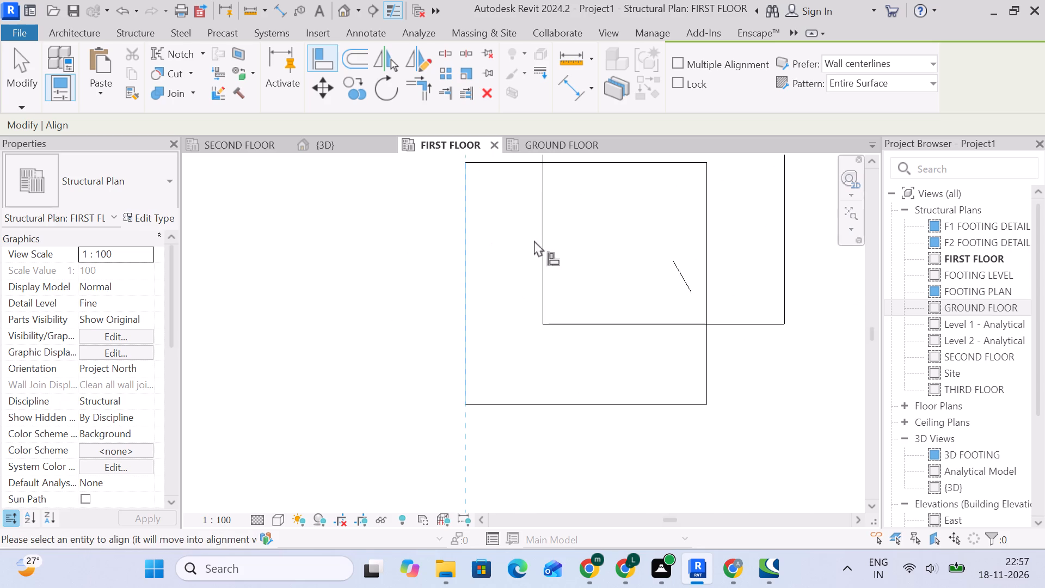
pyautogui.click(536, 244)
pyautogui.moveTo(462, 245); pyautogui.dragTo(472, 245)
pyautogui.click(543, 244)
pyautogui.scroll(-5, 542, 256)
pyautogui.moveTo(539, 269); pyautogui.dragTo(538, 366, button='middle')
pyautogui.click(546, 302)
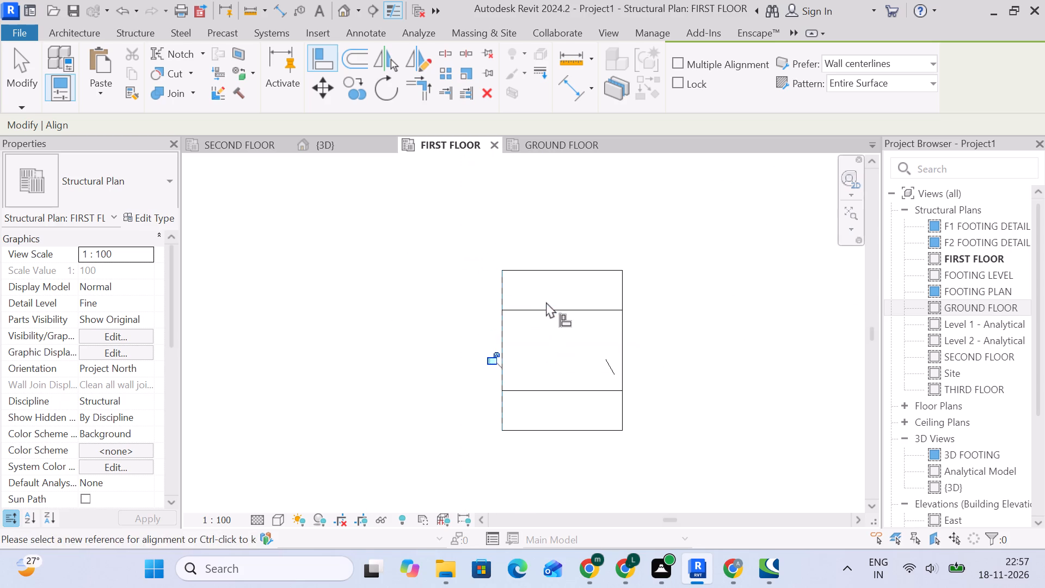
pyautogui.click(547, 307)
pyautogui.click(552, 269)
# Align the westernmost southern-row column, at the southwest corner, to the west and north edges of its linked outline.
pyautogui.scroll(-6, 559, 321)
pyautogui.moveTo(536, 336); pyautogui.dragTo(739, 262, button='middle')
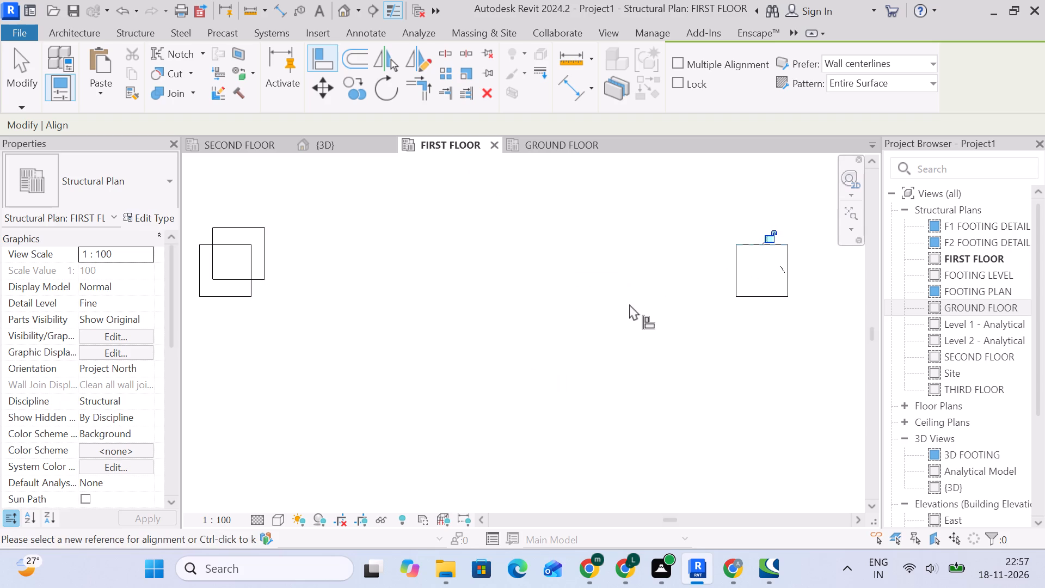
pyautogui.scroll(-4, 629, 308)
pyautogui.moveTo(588, 323); pyautogui.dragTo(665, 313, button='middle')
pyautogui.scroll(9, 454, 291)
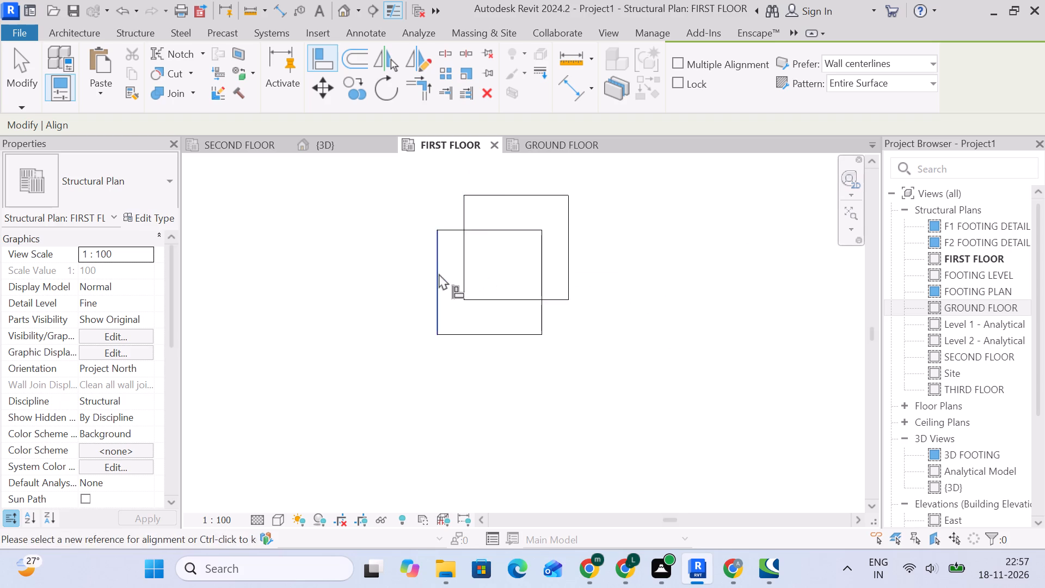
pyautogui.scroll(2, 439, 273)
pyautogui.moveTo(438, 273); pyautogui.dragTo(442, 273)
pyautogui.click(471, 261)
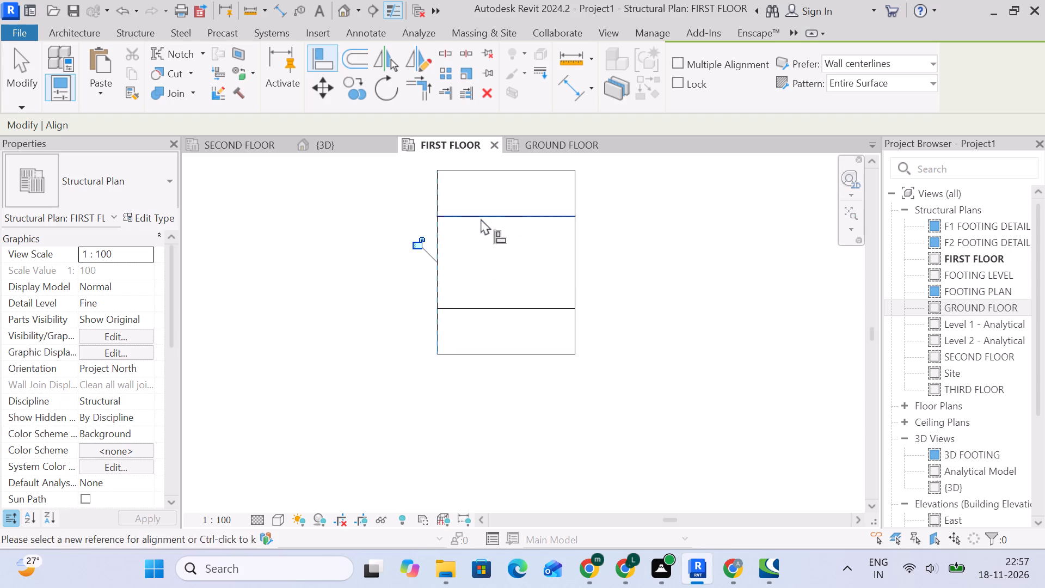
pyautogui.click(481, 218)
pyautogui.click(488, 173)
# Align the first western-side column north of the southwest corner to the west and north edges of its linked outline.
pyautogui.scroll(-7, 476, 267)
pyautogui.scroll(-4, 429, 298)
pyautogui.moveTo(435, 298); pyautogui.dragTo(895, 270, button='middle')
pyautogui.scroll(-4, 631, 284)
pyautogui.moveTo(592, 284); pyautogui.dragTo(496, 280, button='middle')
pyautogui.moveTo(429, 304); pyautogui.dragTo(578, 297, button='middle')
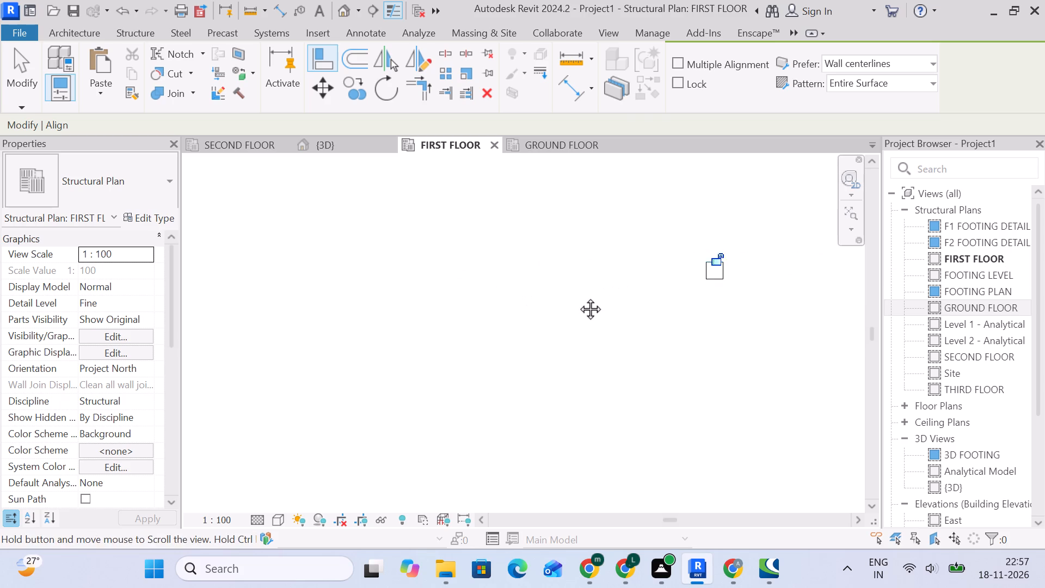
pyautogui.moveTo(578, 297); pyautogui.dragTo(680, 275, button='middle')
pyautogui.scroll(-6, 683, 275)
pyautogui.moveTo(690, 290); pyautogui.dragTo(471, 430, button='middle')
pyautogui.scroll(-1, 474, 430)
pyautogui.scroll(10, 591, 305)
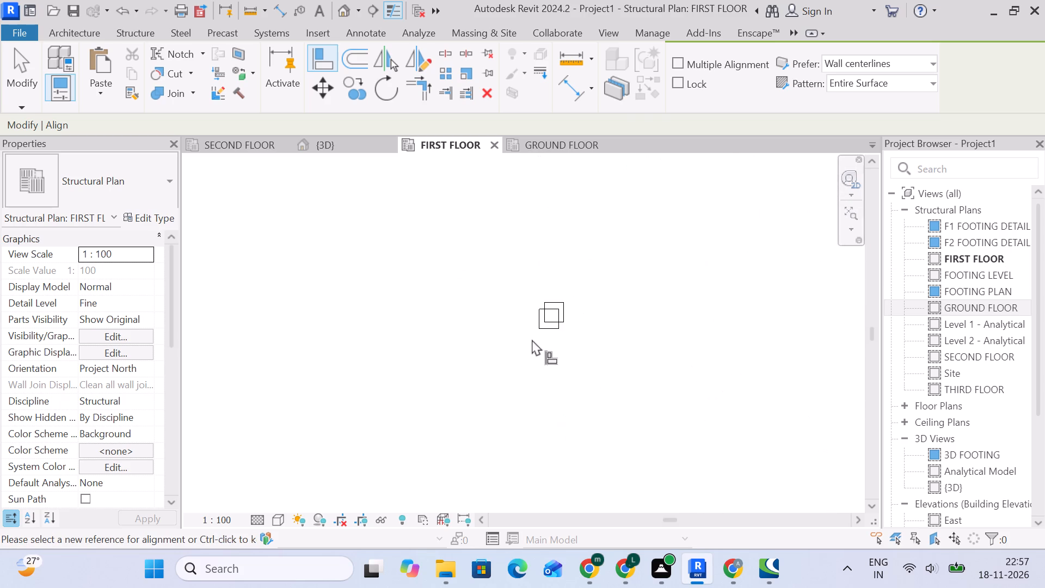
pyautogui.scroll(16, 532, 339)
pyautogui.moveTo(520, 276); pyautogui.dragTo(535, 276)
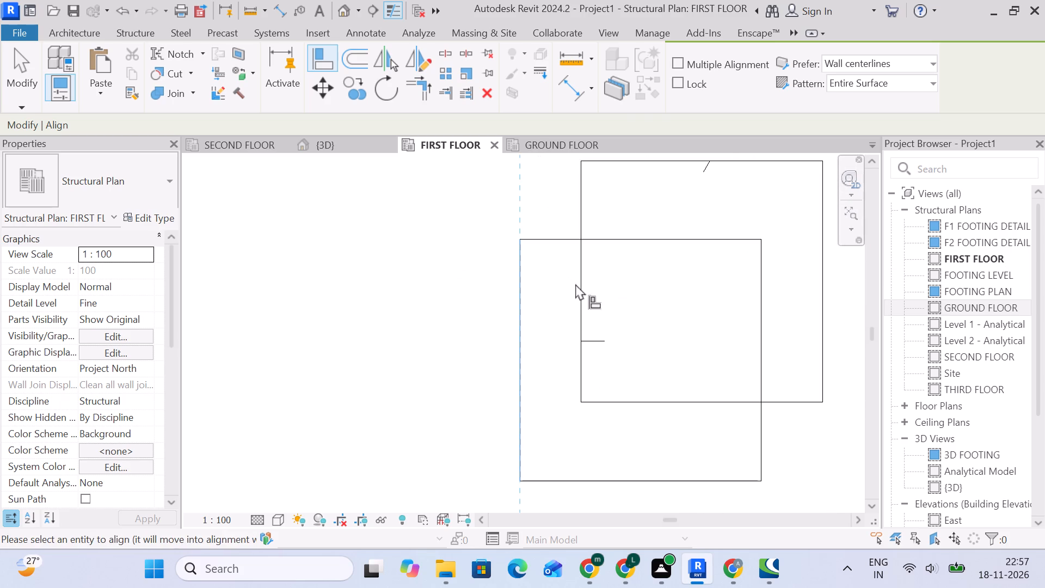
pyautogui.click(579, 287)
pyautogui.moveTo(603, 282); pyautogui.dragTo(582, 334, button='middle')
pyautogui.click(589, 293)
pyautogui.click(593, 214)
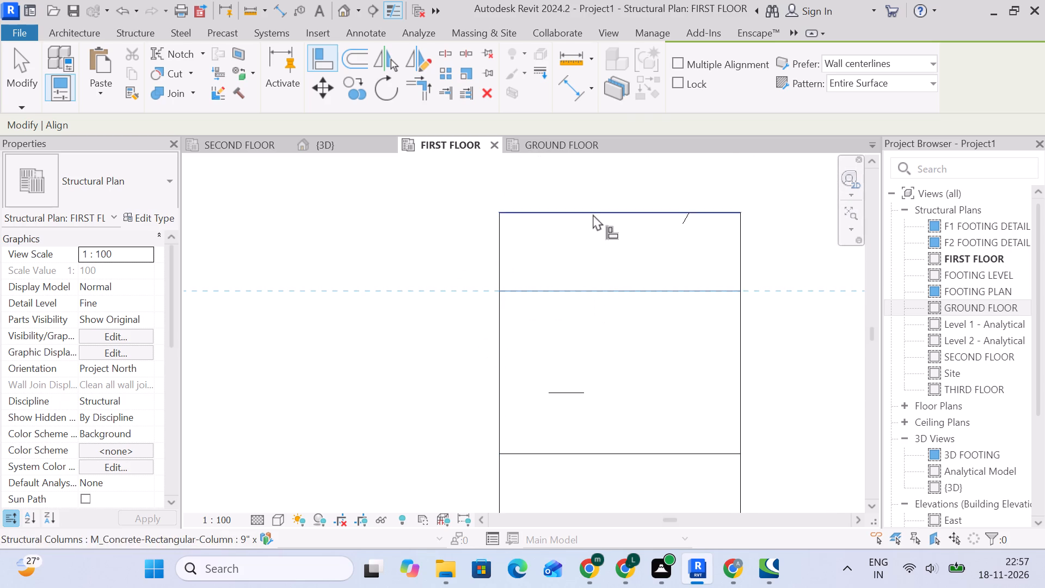
# Align the second western-side column north of the southwest corner to the west and north edges of its linked outline.
pyautogui.scroll(-4, 604, 238)
pyautogui.moveTo(603, 248); pyautogui.dragTo(578, 377, button='middle')
pyautogui.scroll(-1, 578, 377)
pyautogui.scroll(-8, 579, 233)
pyautogui.moveTo(576, 249); pyautogui.dragTo(597, 434, button='middle')
pyautogui.scroll(-1, 595, 406)
pyautogui.scroll(1, 598, 247)
pyautogui.moveTo(599, 249); pyautogui.dragTo(592, 401, button='middle')
pyautogui.scroll(-5, 592, 401)
pyautogui.scroll(12, 602, 266)
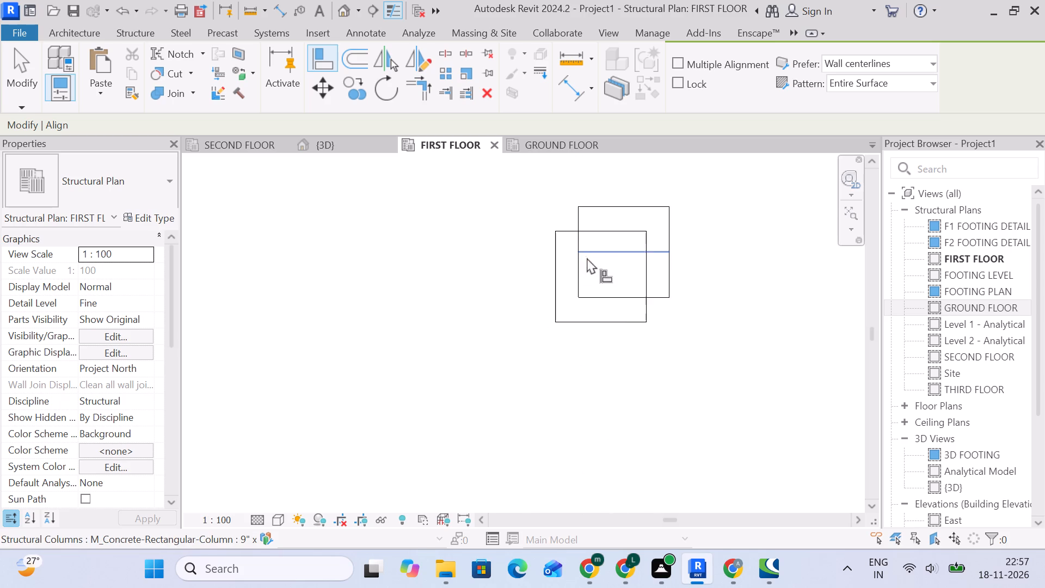
pyautogui.scroll(2, 587, 258)
pyautogui.moveTo(537, 239); pyautogui.dragTo(542, 239)
pyautogui.click(577, 241)
pyautogui.click(582, 218)
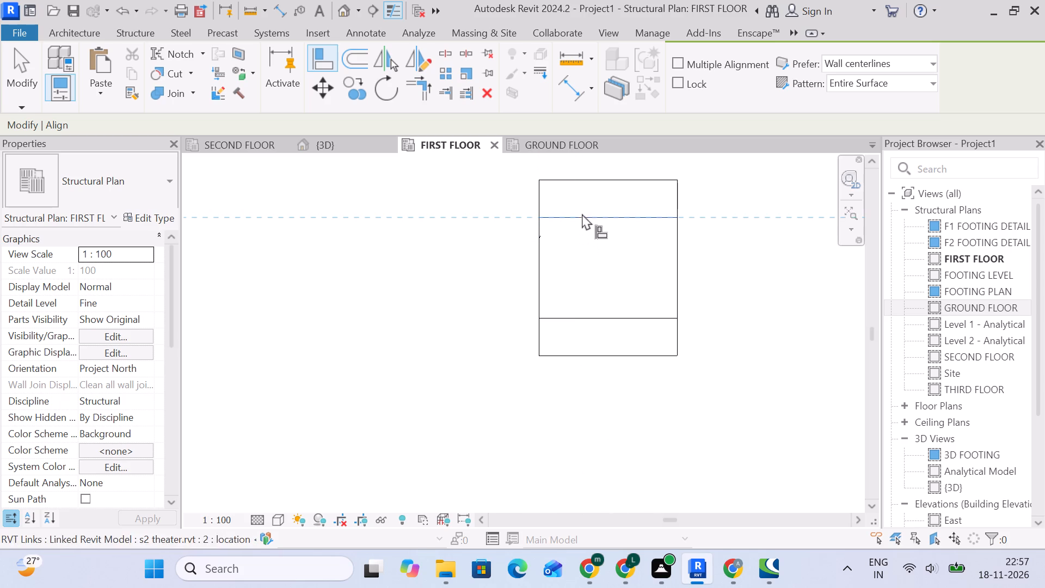
pyautogui.click(582, 185)
# Align the third western-side column north of the southwest corner to the west and north edges of its linked outline.
pyautogui.scroll(-5, 600, 211)
pyautogui.moveTo(593, 233); pyautogui.dragTo(591, 386, button='middle')
pyautogui.scroll(-6, 600, 353)
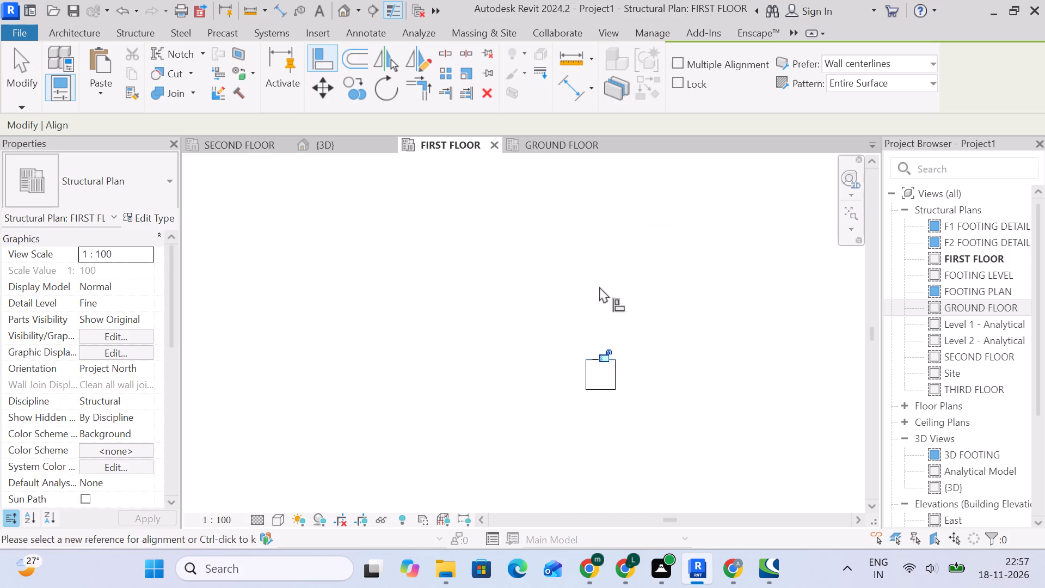
pyautogui.moveTo(599, 263); pyautogui.dragTo(591, 428, button='middle')
pyautogui.moveTo(606, 280); pyautogui.dragTo(608, 426, button='middle')
pyautogui.moveTo(611, 307); pyautogui.dragTo(610, 403, button='middle')
pyautogui.scroll(6, 604, 400)
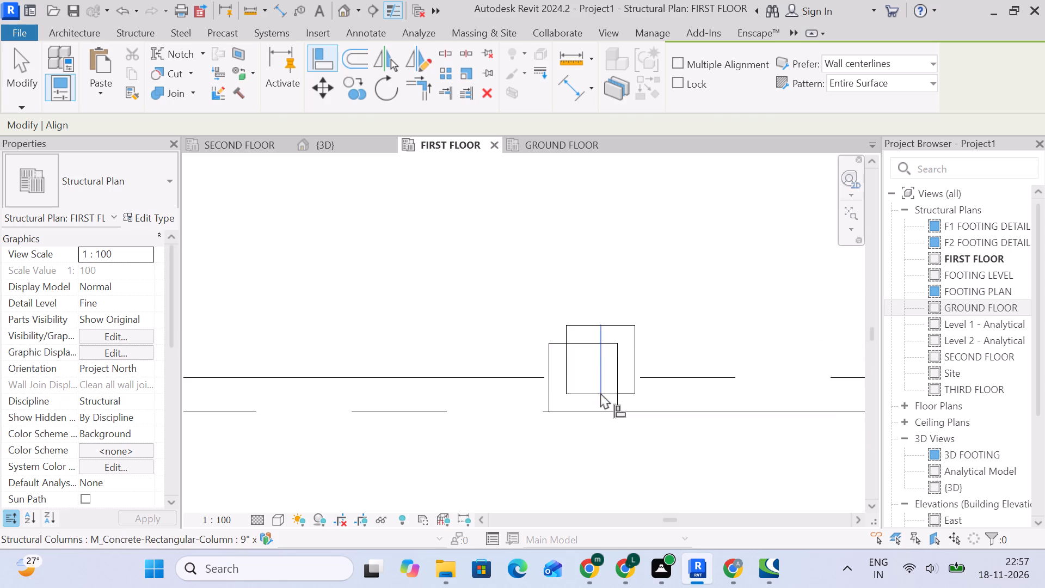
pyautogui.scroll(4, 594, 395)
pyautogui.click(516, 332)
pyautogui.click(547, 338)
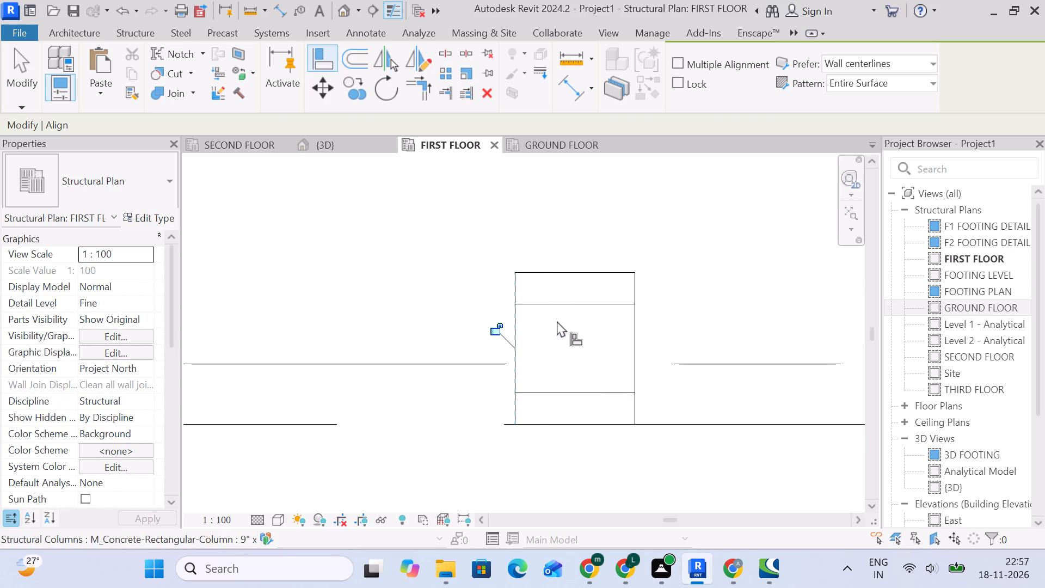
pyautogui.click(560, 306)
pyautogui.click(562, 275)
# Align the fourth western-side column north of the southwest corner to the west and north edges of its linked outline.
pyautogui.scroll(-6, 579, 293)
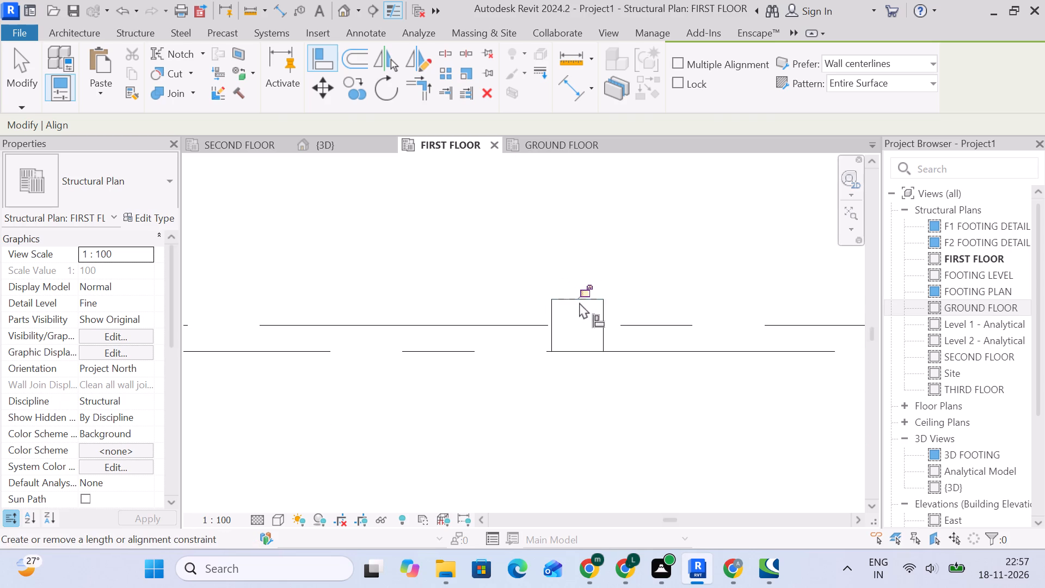
pyautogui.scroll(-6, 579, 302)
pyautogui.moveTo(568, 220); pyautogui.dragTo(568, 400, button='middle')
pyautogui.scroll(-1, 568, 399)
pyautogui.moveTo(573, 260); pyautogui.dragTo(577, 415, button='middle')
pyautogui.scroll(5, 576, 334)
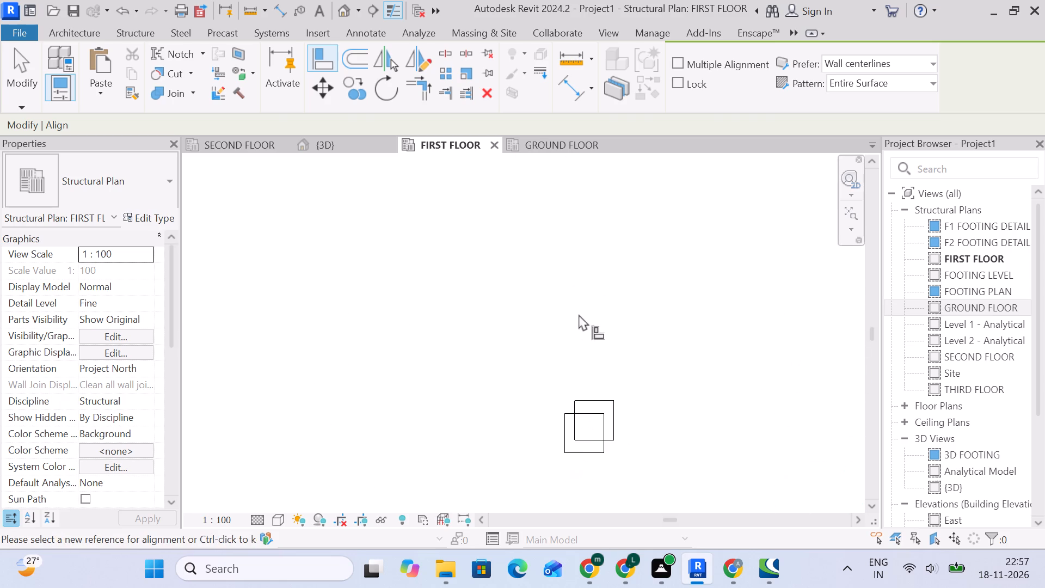
pyautogui.scroll(4, 564, 439)
pyautogui.moveTo(606, 420); pyautogui.dragTo(617, 317, button='middle')
pyautogui.scroll(5, 611, 320)
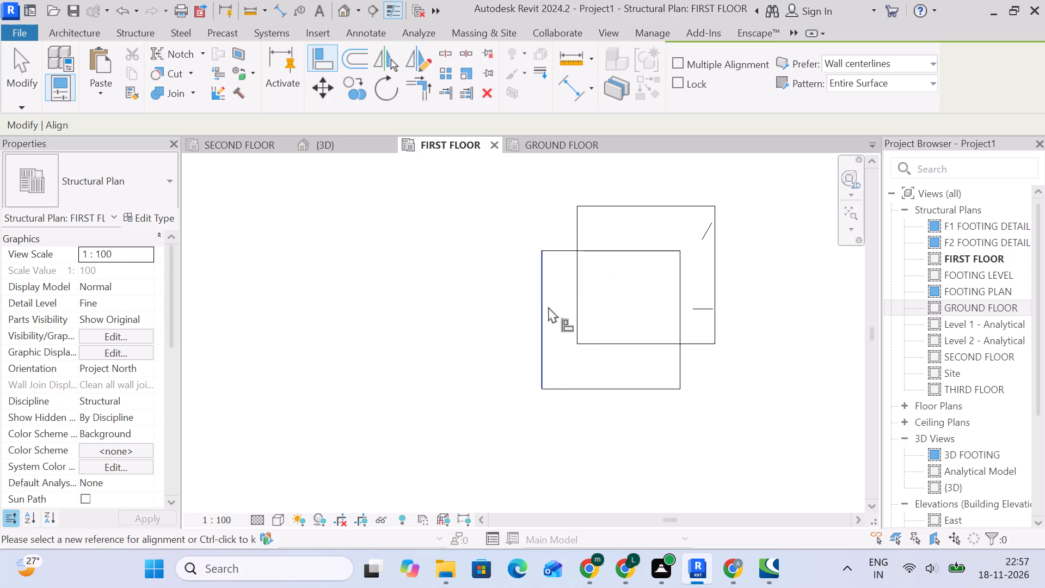
pyautogui.click(548, 306)
pyautogui.moveTo(578, 299); pyautogui.dragTo(583, 297)
pyautogui.click(575, 248)
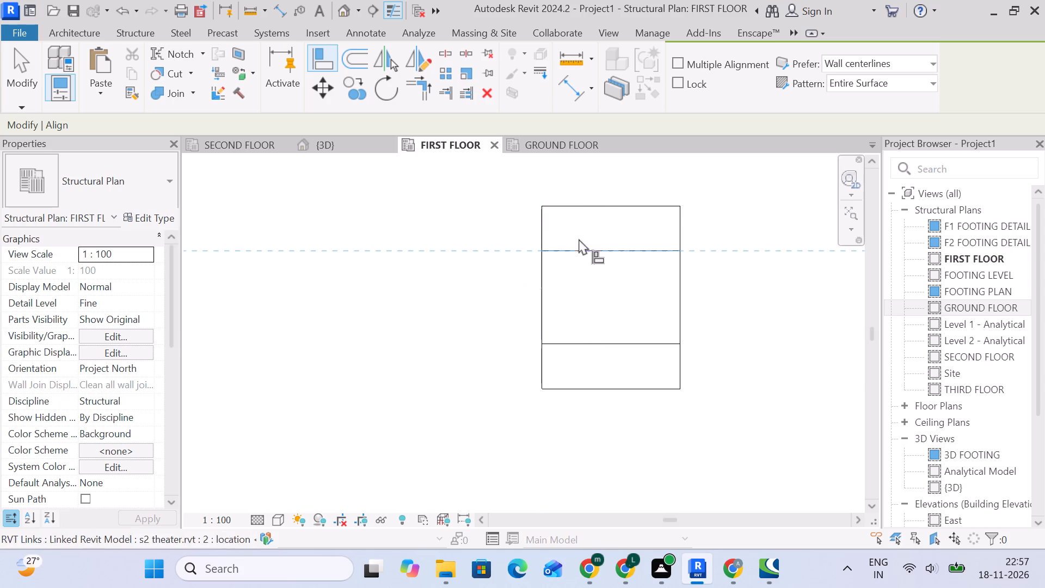
pyautogui.click(584, 212)
# Align the fifth western-side column north of the southwest corner to the west and north edges of its linked outline.
pyautogui.scroll(-14, 581, 216)
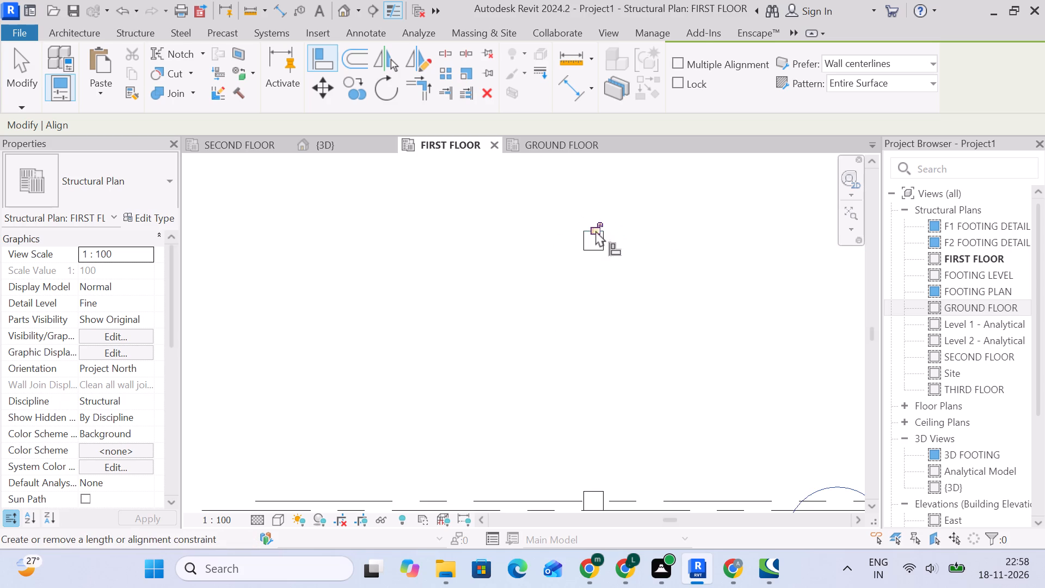
pyautogui.moveTo(629, 201); pyautogui.dragTo(610, 372, button='middle')
pyautogui.moveTo(603, 229); pyautogui.dragTo(605, 378, button='middle')
pyautogui.scroll(9, 577, 308)
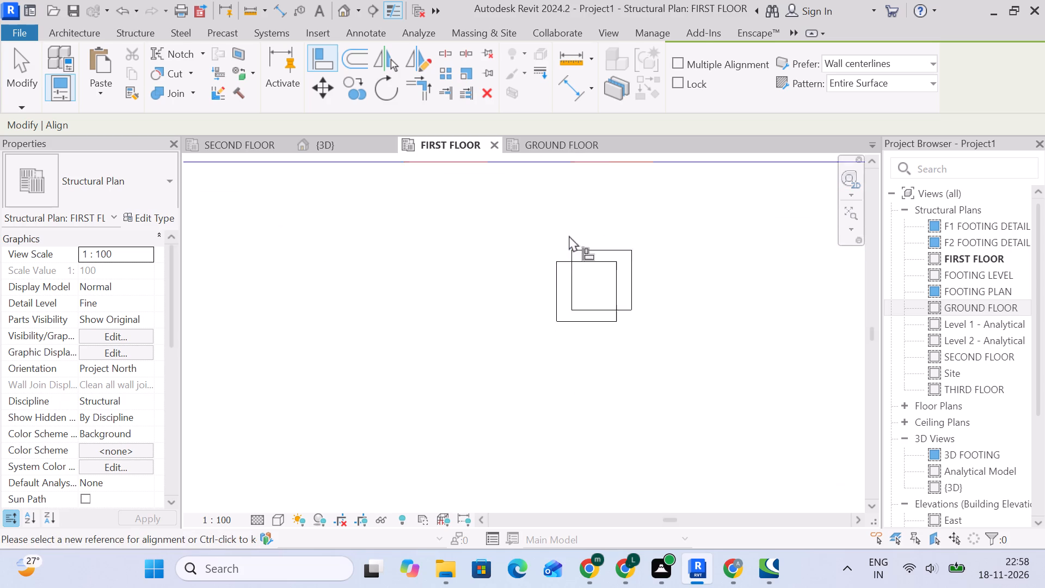
pyautogui.scroll(6, 569, 235)
pyautogui.moveTo(532, 281); pyautogui.dragTo(538, 280)
pyautogui.click(576, 273)
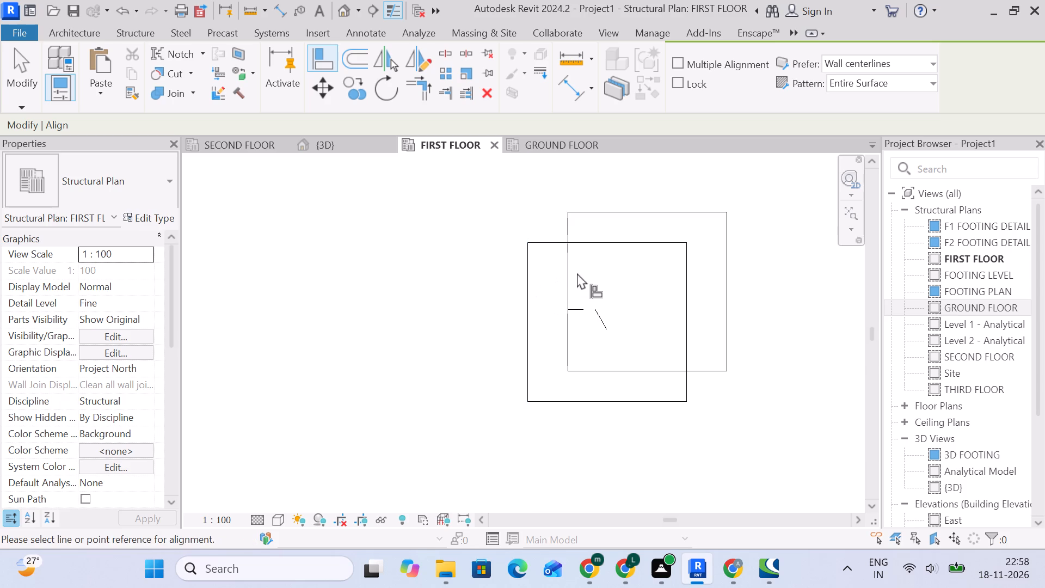
pyautogui.click(527, 271)
pyautogui.click(567, 279)
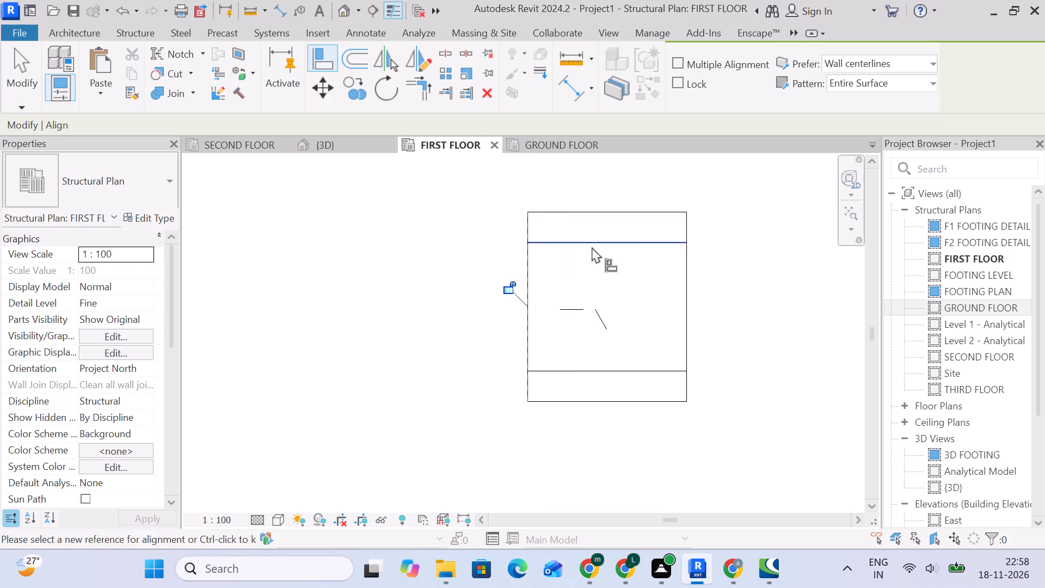
pyautogui.click(591, 244)
pyautogui.click(595, 206)
# Align the sixth western-side column north of the southwest corner to the west and north edges of its linked outline.
pyautogui.scroll(-19, 609, 231)
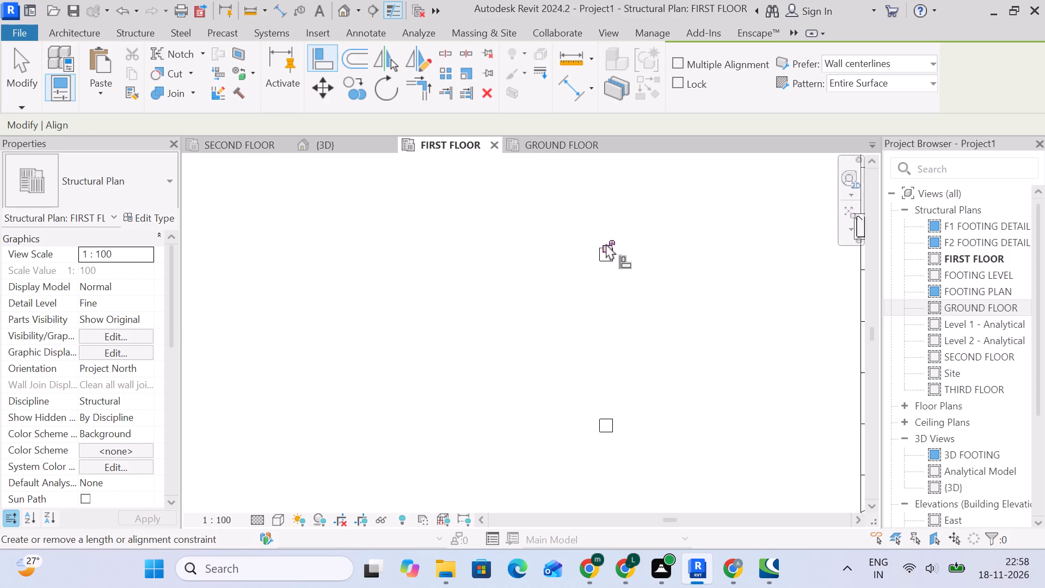
pyautogui.scroll(-8, 613, 240)
pyautogui.moveTo(617, 246); pyautogui.dragTo(605, 376, button='middle')
pyautogui.scroll(16, 610, 342)
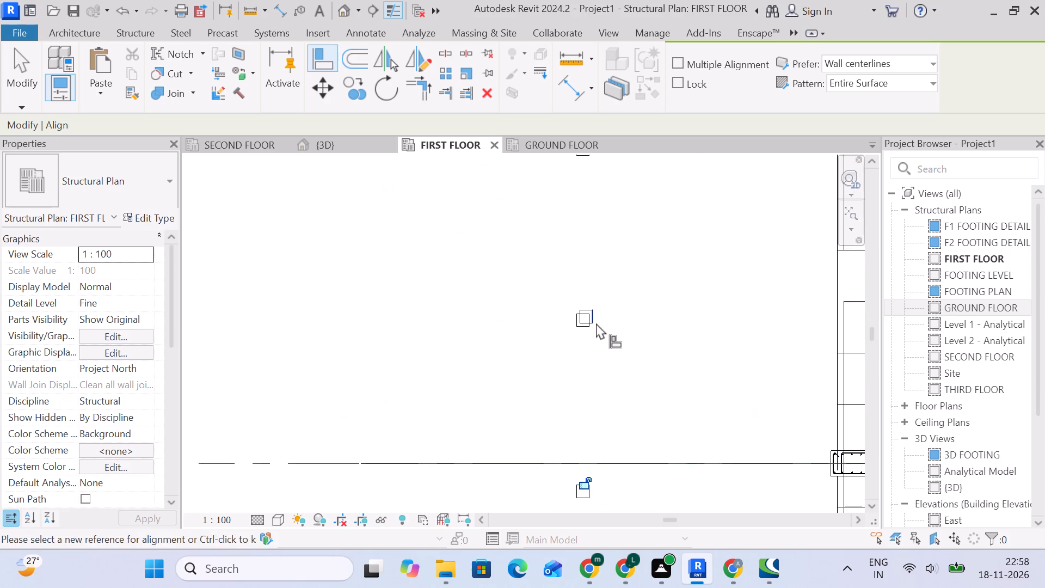
pyautogui.scroll(6, 596, 323)
pyautogui.scroll(4, 517, 302)
pyautogui.click(435, 275)
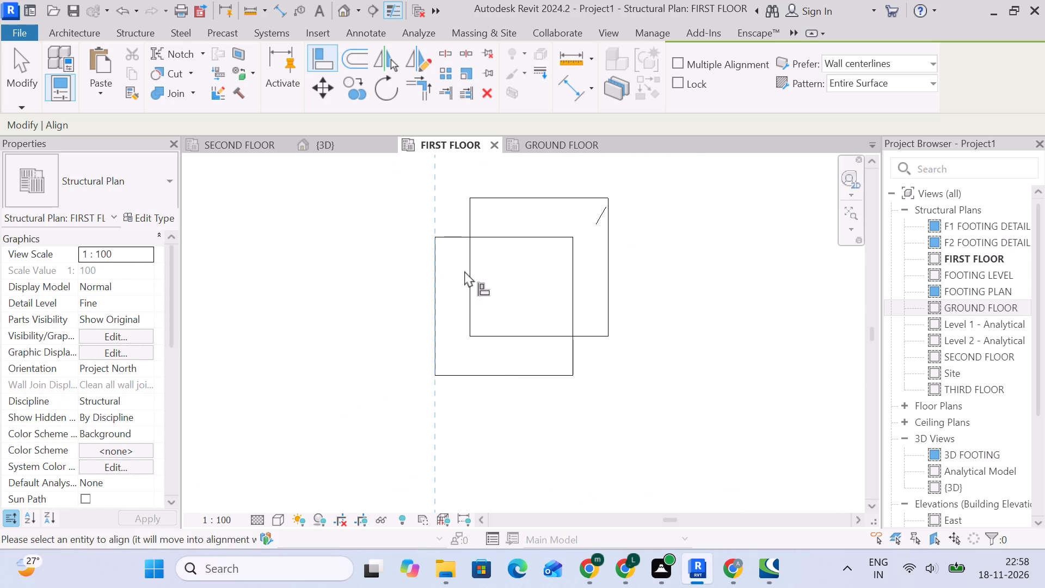
pyautogui.click(467, 271)
pyautogui.click(496, 240)
pyautogui.click(504, 193)
# Align the seventh western-side column north of the southwest corner to the west and north edges of its linked outline.
pyautogui.scroll(-7, 512, 243)
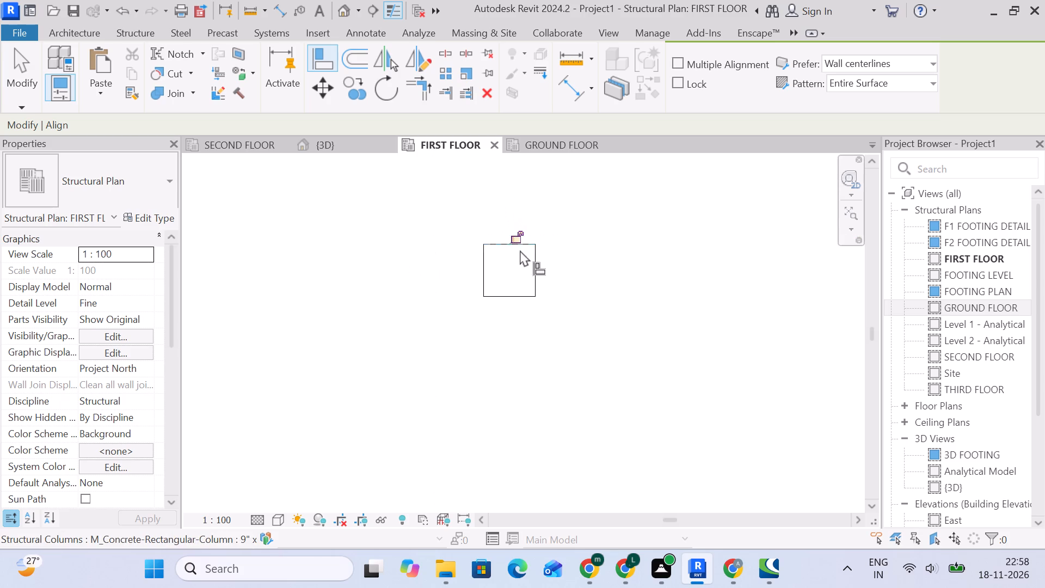
pyautogui.scroll(-13, 520, 250)
pyautogui.moveTo(519, 192); pyautogui.dragTo(536, 368, button='middle')
pyautogui.scroll(7, 548, 336)
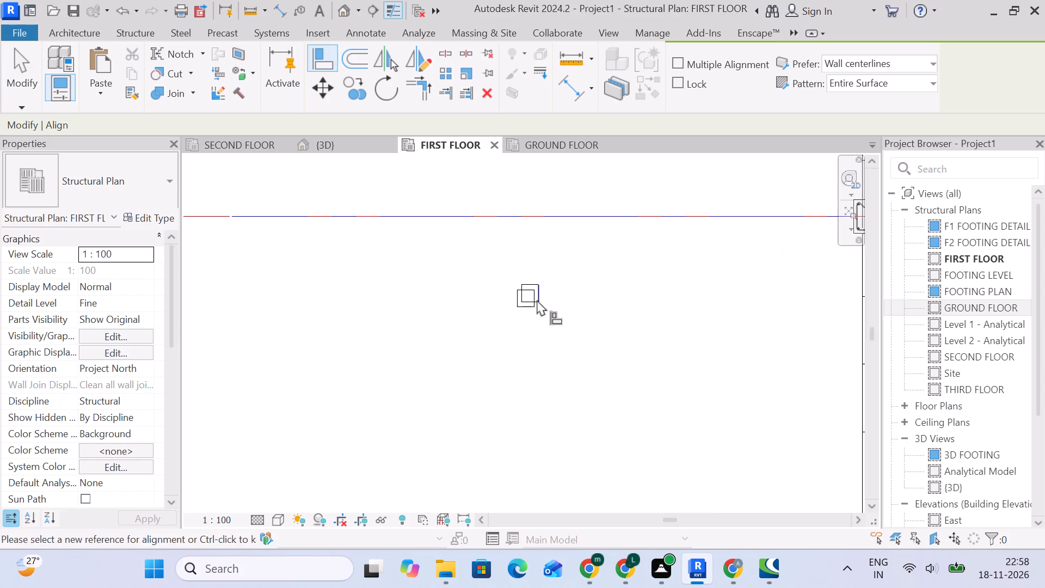
pyautogui.scroll(9, 537, 299)
pyautogui.click(450, 277)
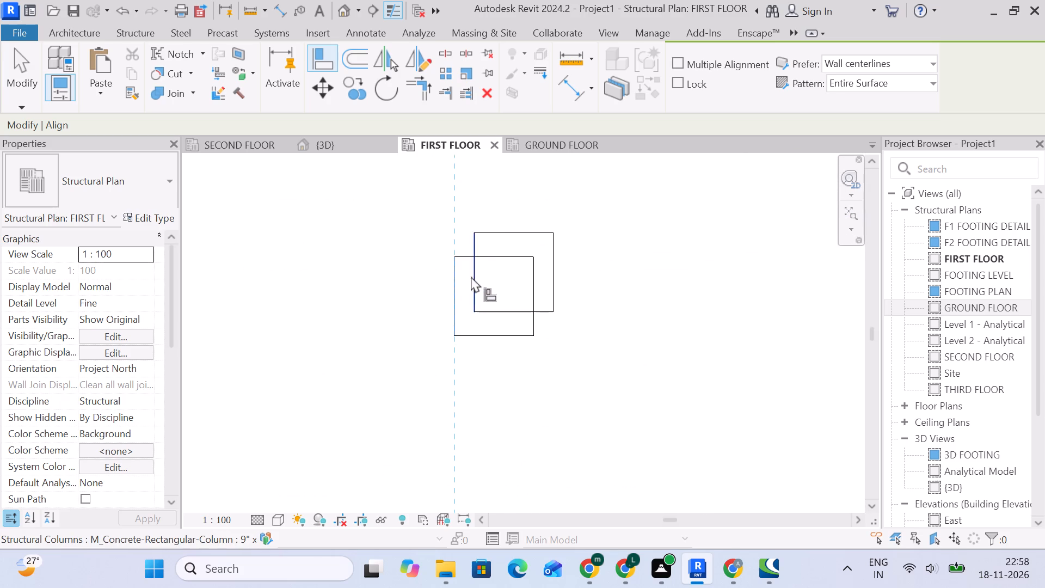
pyautogui.click(473, 277)
pyautogui.click(481, 259)
pyautogui.click(481, 234)
# Align the eighth western-side column north of the southwest corner to the west and north edges of its linked outline.
pyautogui.scroll(-18, 489, 253)
pyautogui.moveTo(496, 285); pyautogui.dragTo(558, 403, button='middle')
pyautogui.scroll(15, 553, 324)
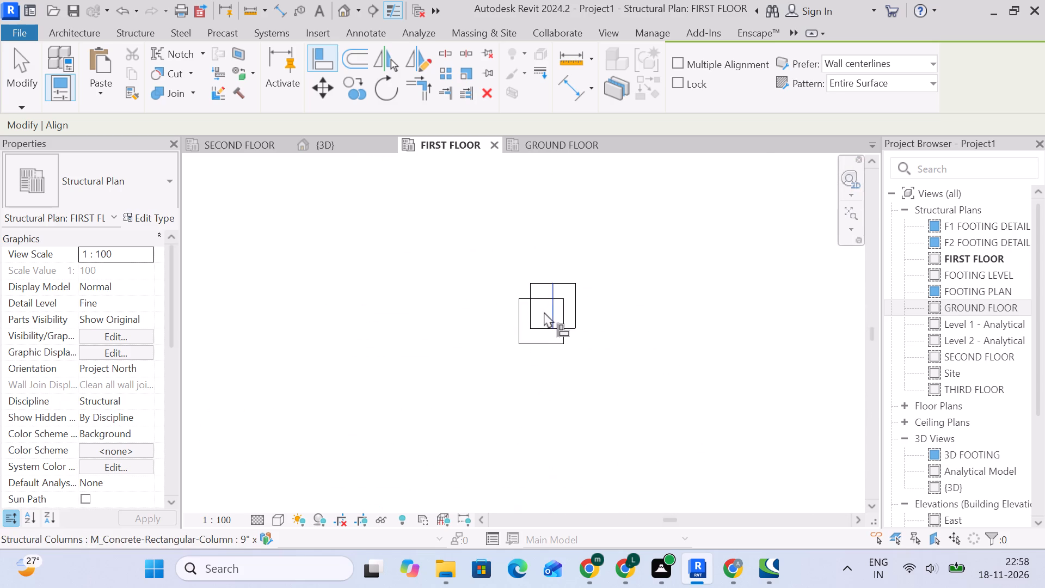
pyautogui.scroll(6, 544, 311)
pyautogui.click(476, 303)
pyautogui.click(508, 303)
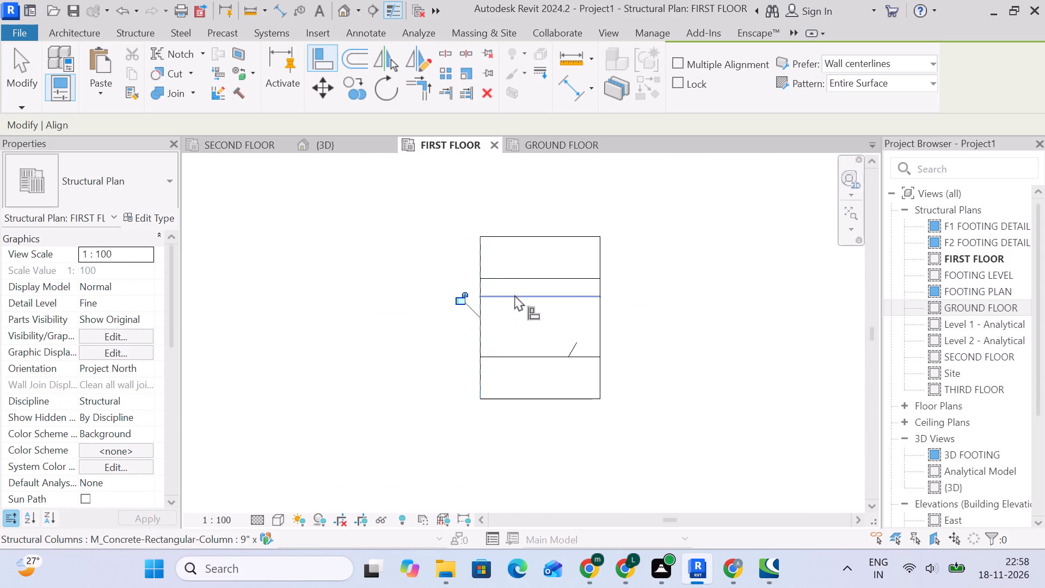
pyautogui.click(516, 280)
pyautogui.click(517, 238)
# Align the ninth western-side column north of the southwest corner to the west and north edges of its linked outline.
pyautogui.scroll(-13, 527, 246)
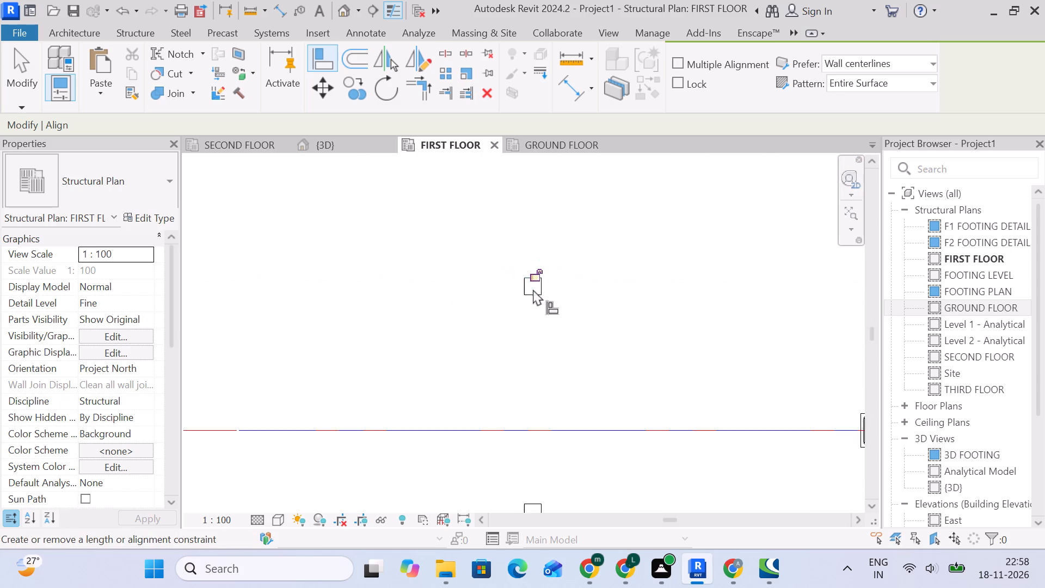
pyautogui.scroll(-7, 533, 289)
pyautogui.moveTo(533, 215); pyautogui.dragTo(549, 332, button='middle')
pyautogui.scroll(15, 548, 332)
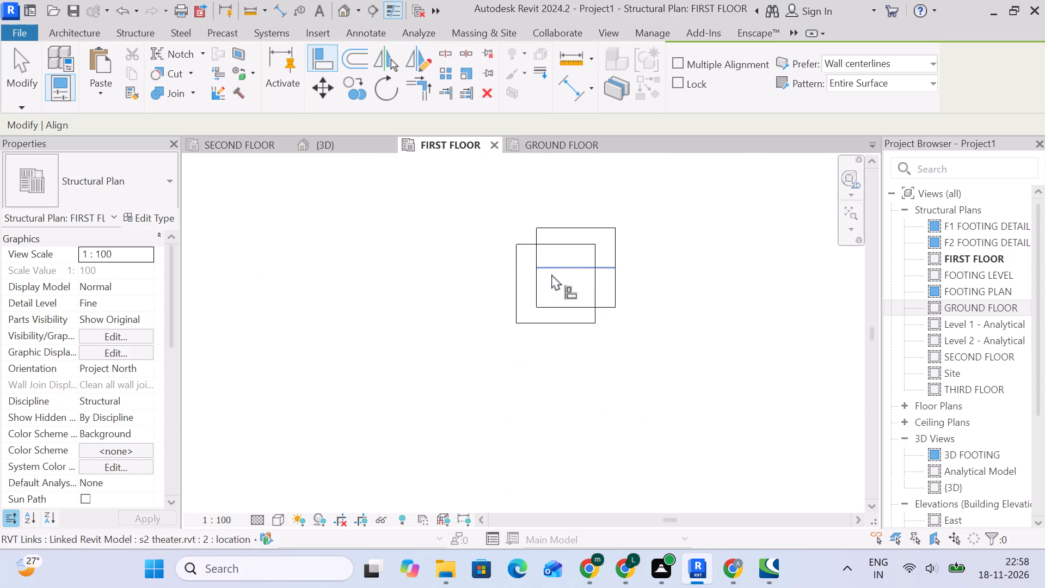
pyautogui.scroll(6, 551, 274)
pyautogui.moveTo(545, 266); pyautogui.dragTo(549, 330, button='middle')
pyautogui.click(507, 326)
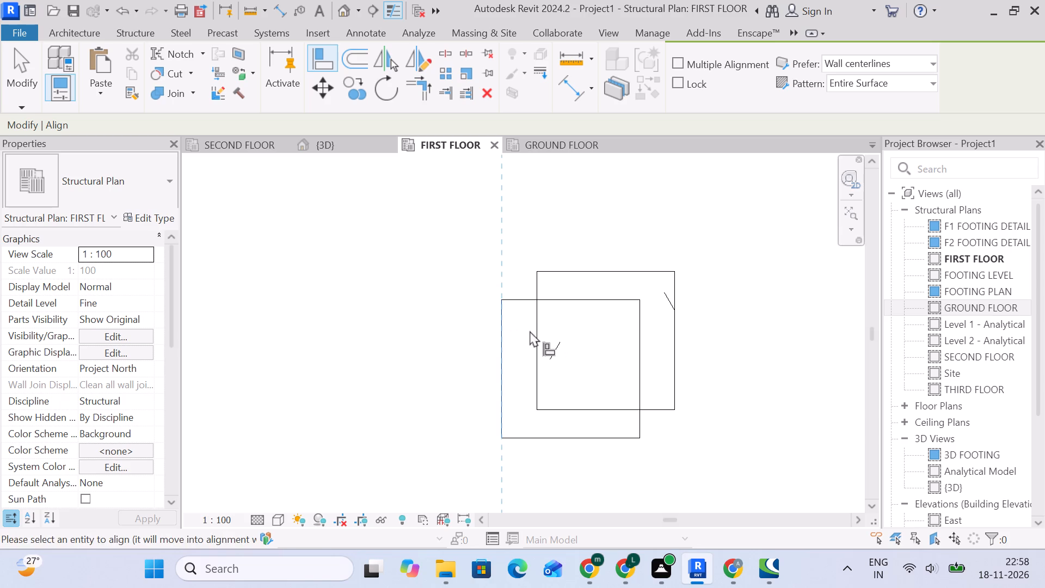
pyautogui.click(537, 334)
pyautogui.click(545, 299)
pyautogui.click(550, 263)
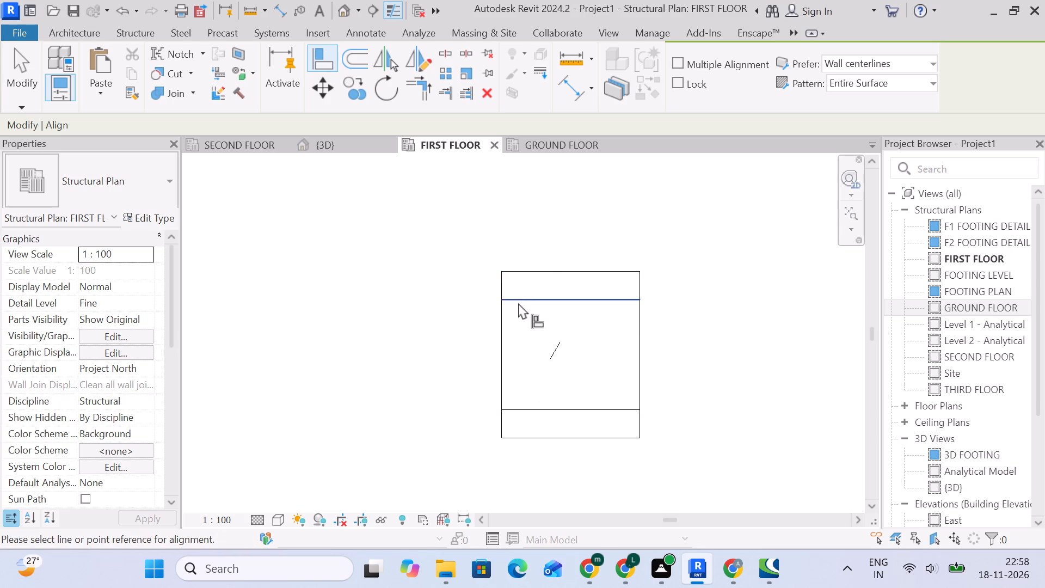
pyautogui.click(520, 303)
pyautogui.click(534, 277)
# Align the tenth western-side column north of the southwest corner to the west and north edges of its linked outline.
pyautogui.scroll(-19, 546, 294)
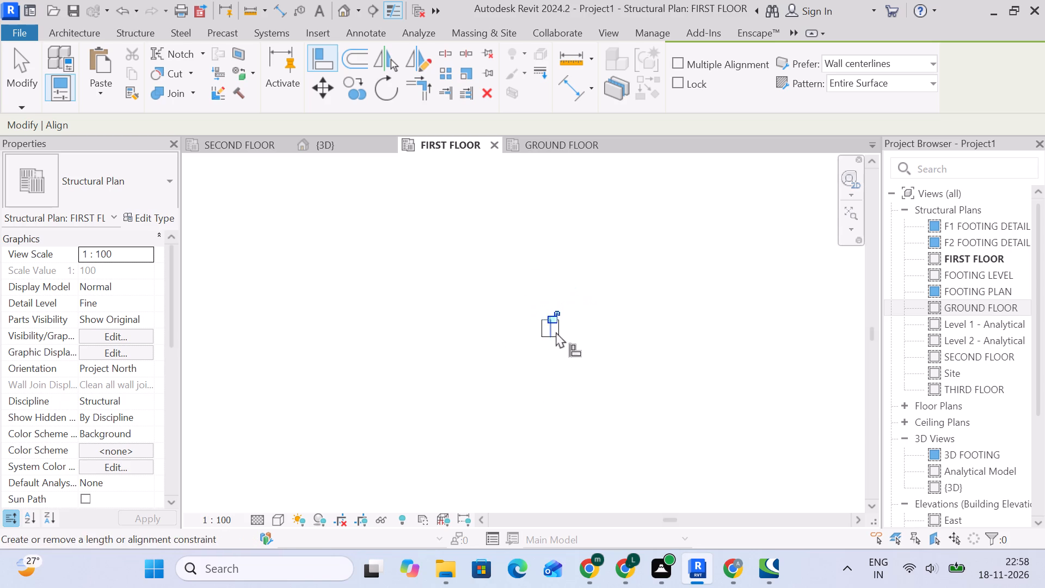
pyautogui.moveTo(560, 258); pyautogui.dragTo(560, 363, button='middle')
pyautogui.scroll(16, 556, 312)
pyautogui.moveTo(528, 278); pyautogui.dragTo(533, 317, button='middle')
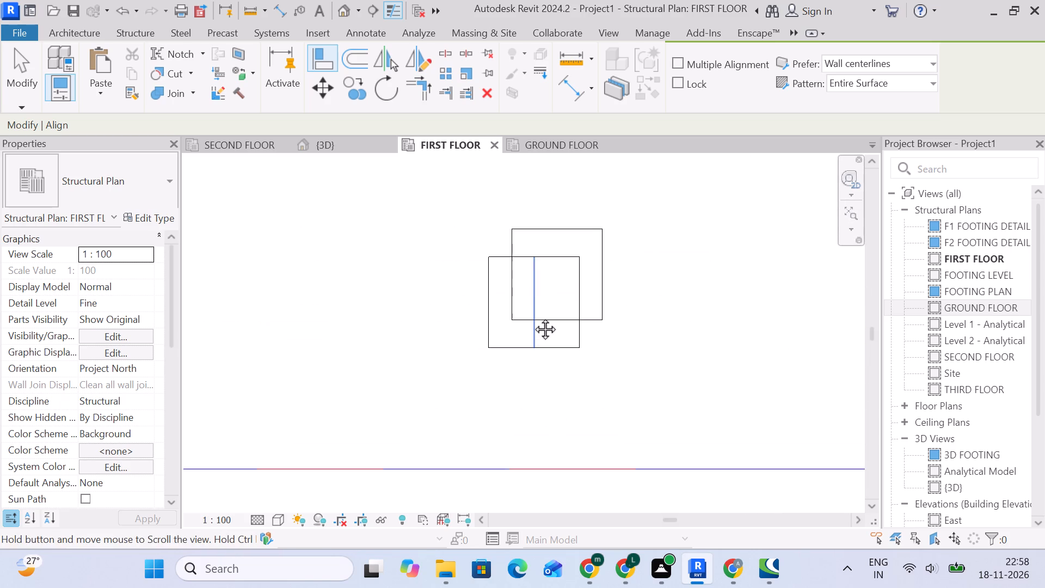
pyautogui.moveTo(533, 317); pyautogui.dragTo(537, 340, button='middle')
pyautogui.scroll(3, 511, 334)
pyautogui.click(492, 331)
pyautogui.click(529, 324)
pyautogui.moveTo(543, 301); pyautogui.dragTo(545, 296)
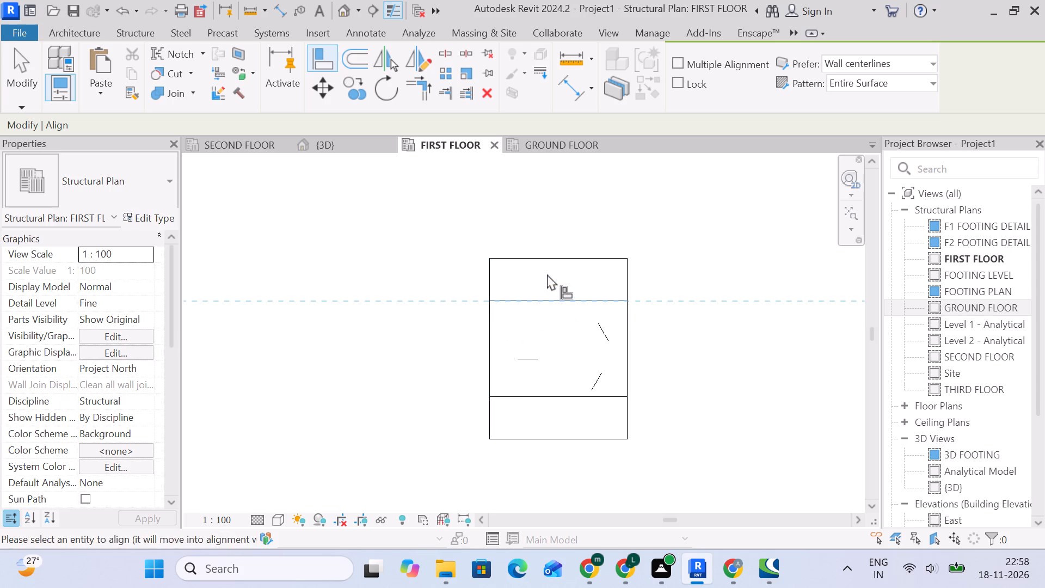
pyautogui.click(547, 263)
# Align the eleventh western-side column, on the dashed line south of the West elevation marker, to its linked outline's west and north edges.
pyautogui.scroll(-20, 551, 278)
pyautogui.moveTo(552, 254); pyautogui.dragTo(568, 357, button='middle')
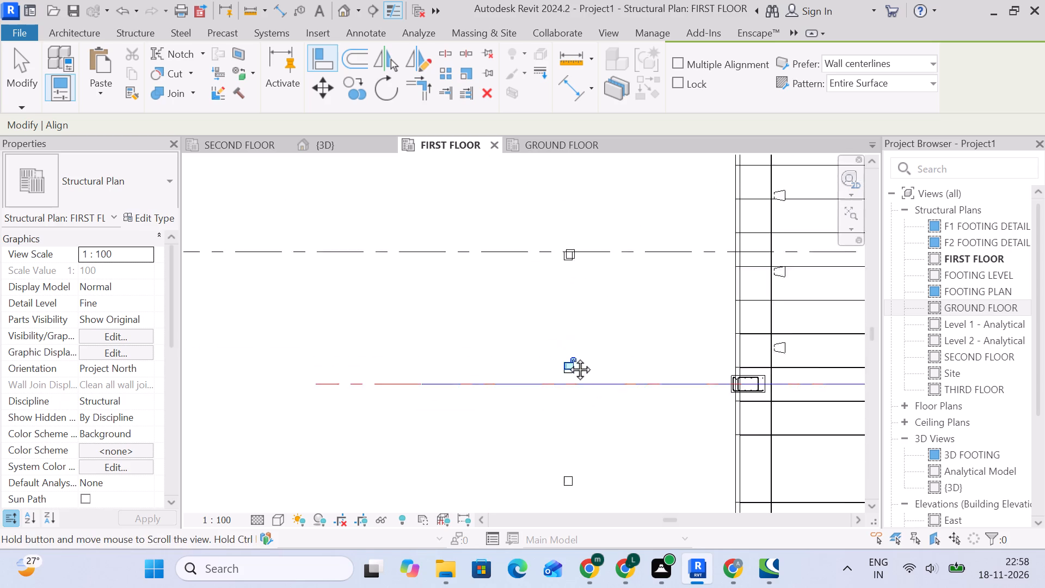
pyautogui.moveTo(568, 357); pyautogui.dragTo(571, 362, button='middle')
pyautogui.scroll(19, 571, 308)
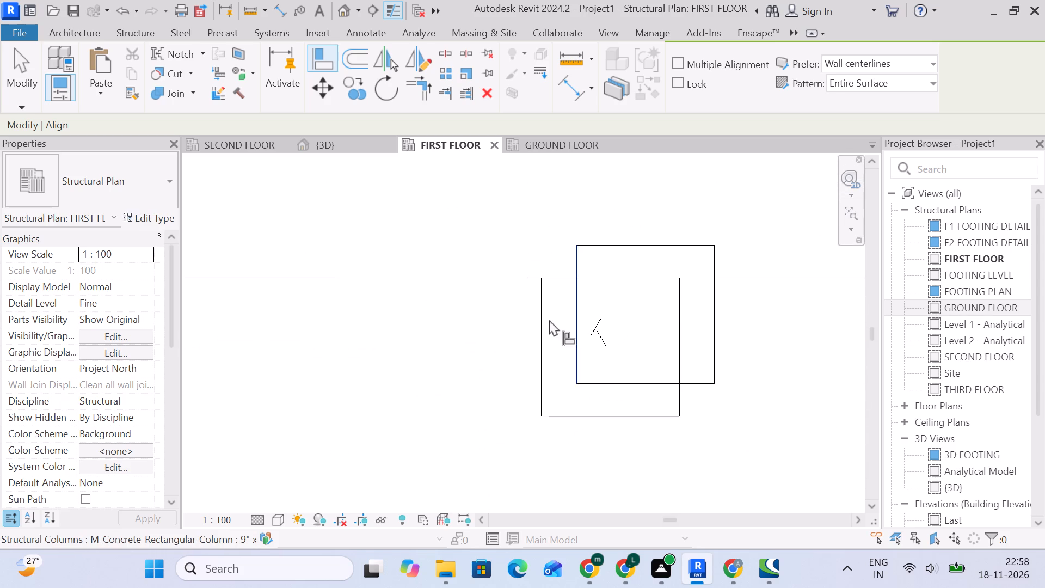
pyautogui.click(543, 317)
pyautogui.click(577, 318)
pyautogui.click(588, 276)
pyautogui.click(591, 249)
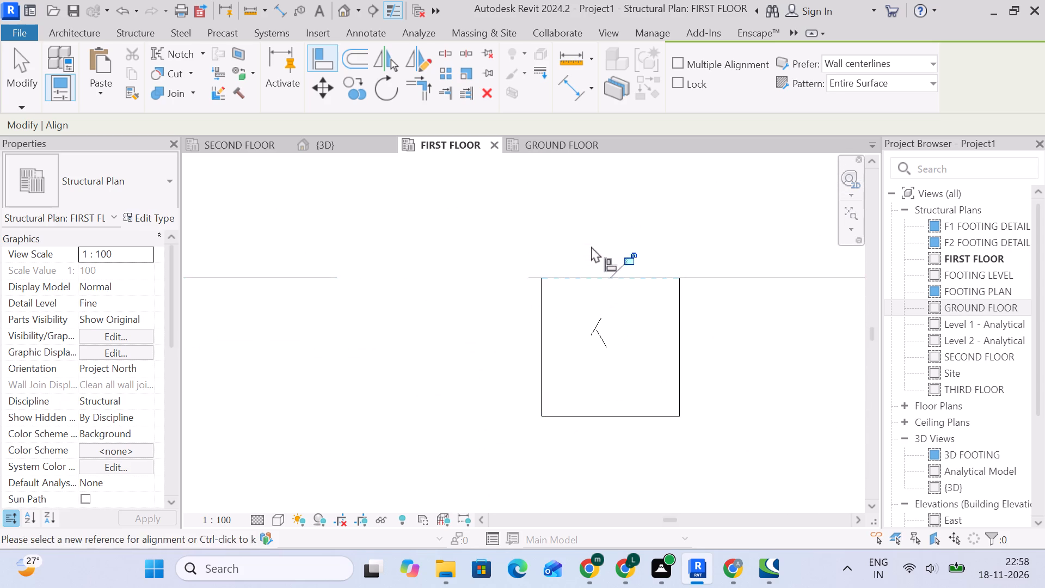
# Align the twelfth western-side column, just east of the West elevation marker, to the west and north edges of its linked outline.
pyautogui.scroll(-20, 592, 297)
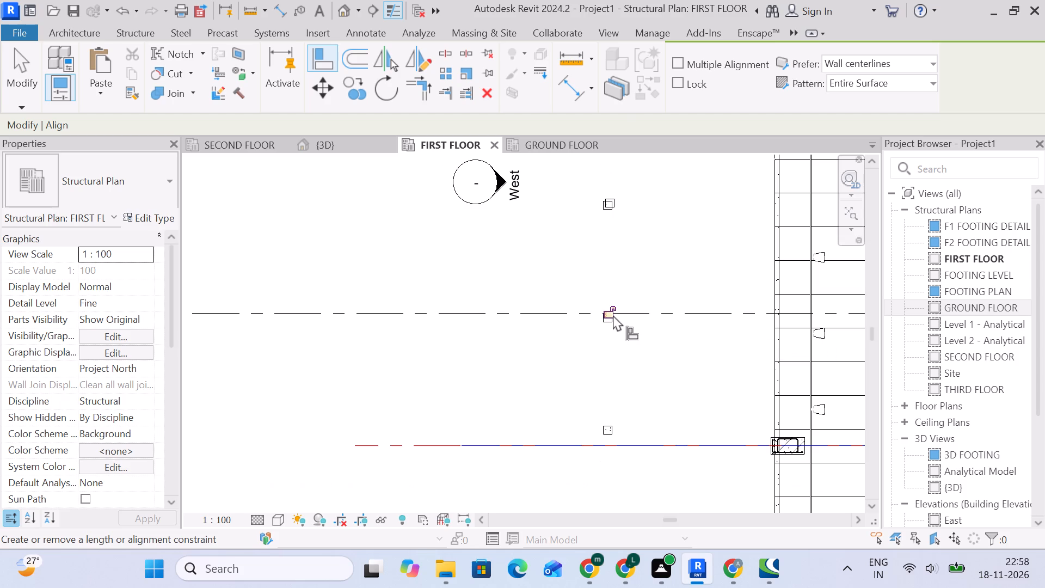
pyautogui.moveTo(613, 271); pyautogui.dragTo(616, 327, button='middle')
pyautogui.scroll(13, 613, 281)
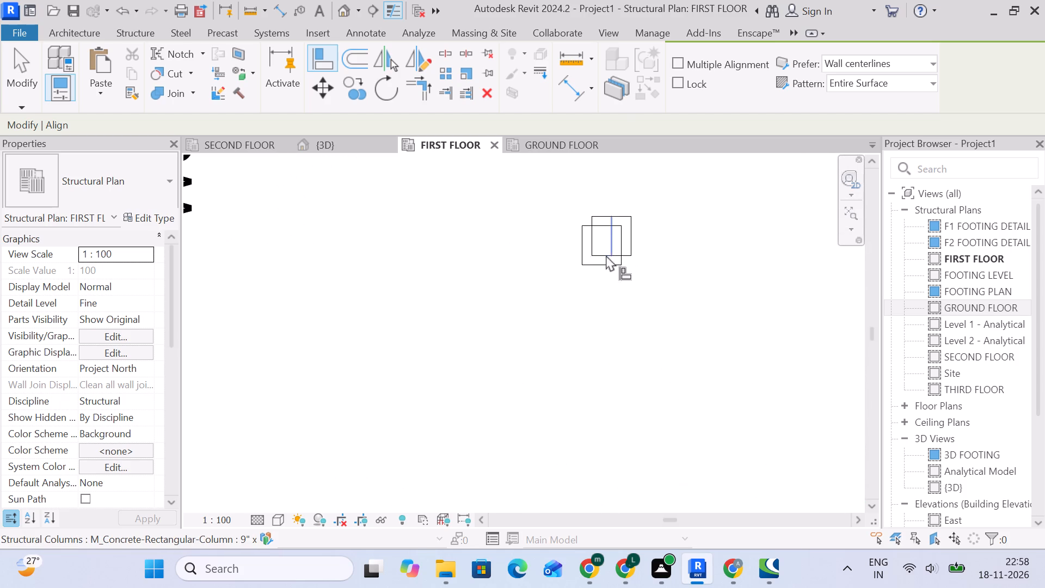
pyautogui.scroll(4, 606, 255)
pyautogui.moveTo(603, 298); pyautogui.dragTo(603, 365, button='middle')
pyautogui.scroll(3, 574, 298)
pyautogui.moveTo(546, 296); pyautogui.dragTo(554, 295)
pyautogui.click(579, 292)
pyautogui.click(602, 234)
pyautogui.click(605, 200)
# Align the thirteenth western-side column, north of the dashed line beyond the West elevation marker, to its linked outline's west and north edges.
pyautogui.scroll(-6, 614, 274)
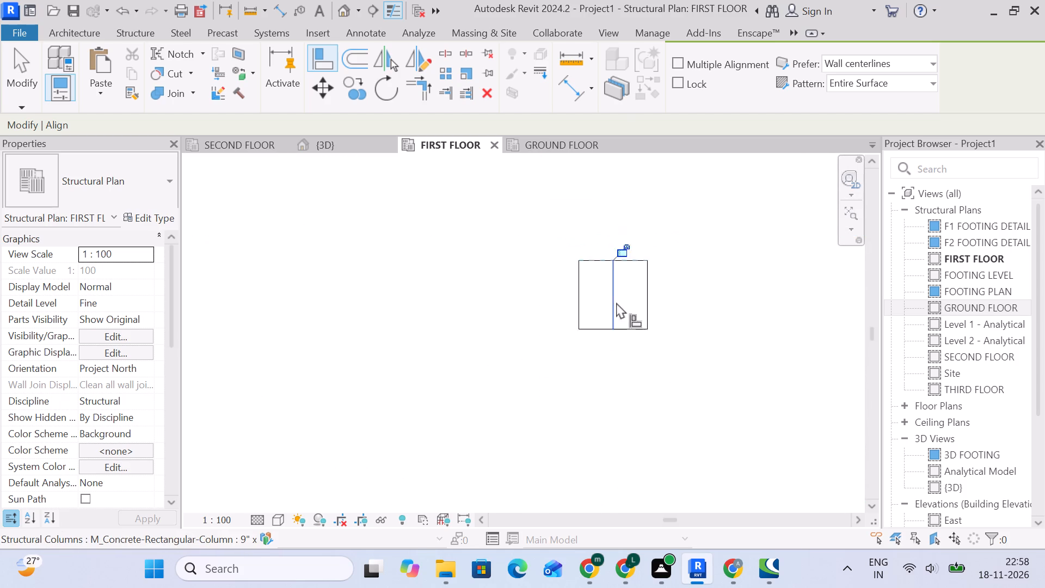
pyautogui.scroll(-20, 616, 302)
pyautogui.scroll(12, 637, 218)
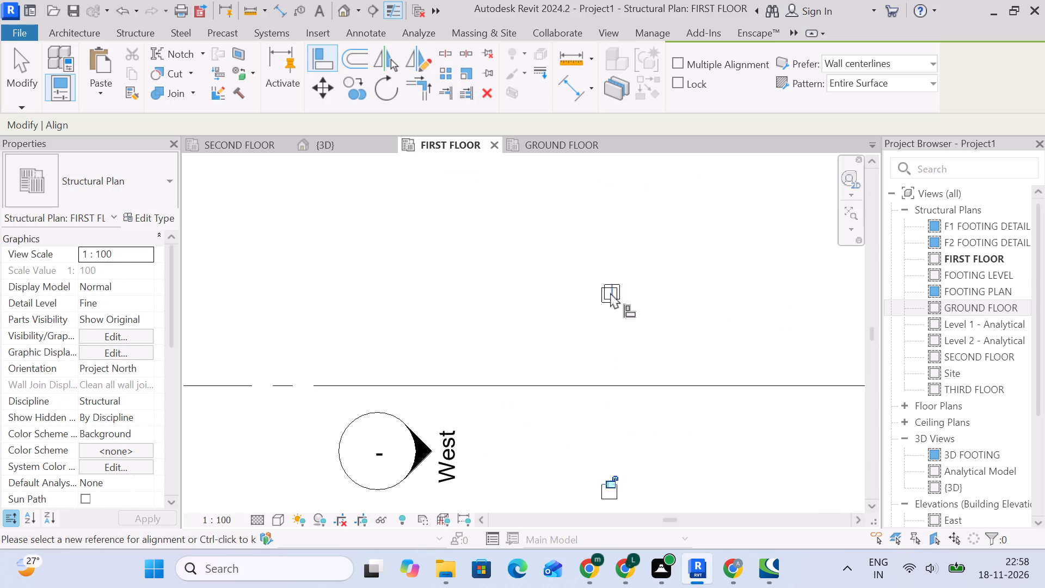
pyautogui.scroll(14, 610, 292)
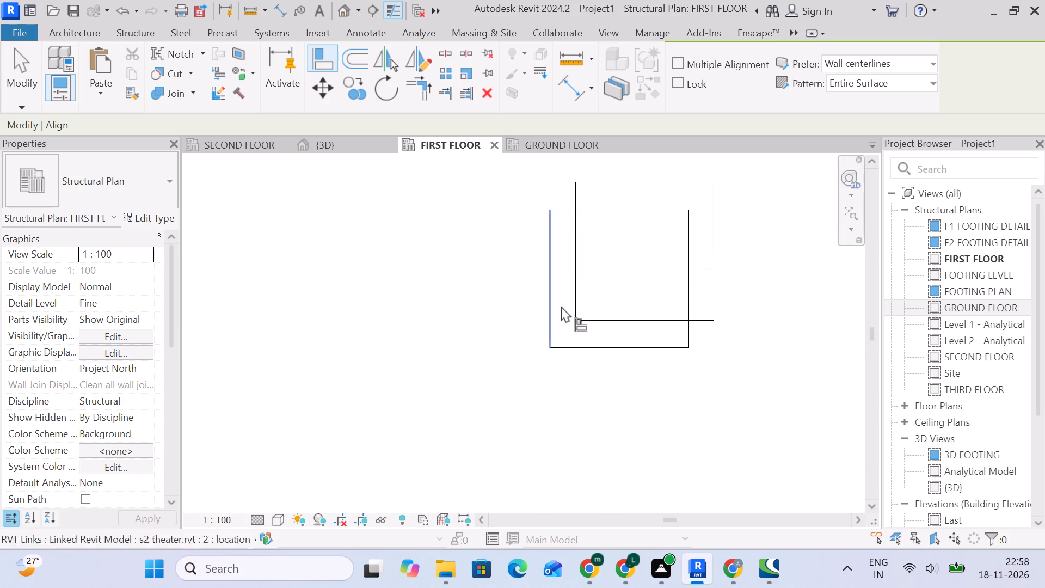
pyautogui.moveTo(553, 309); pyautogui.dragTo(558, 305)
pyautogui.click(574, 296)
pyautogui.click(591, 215)
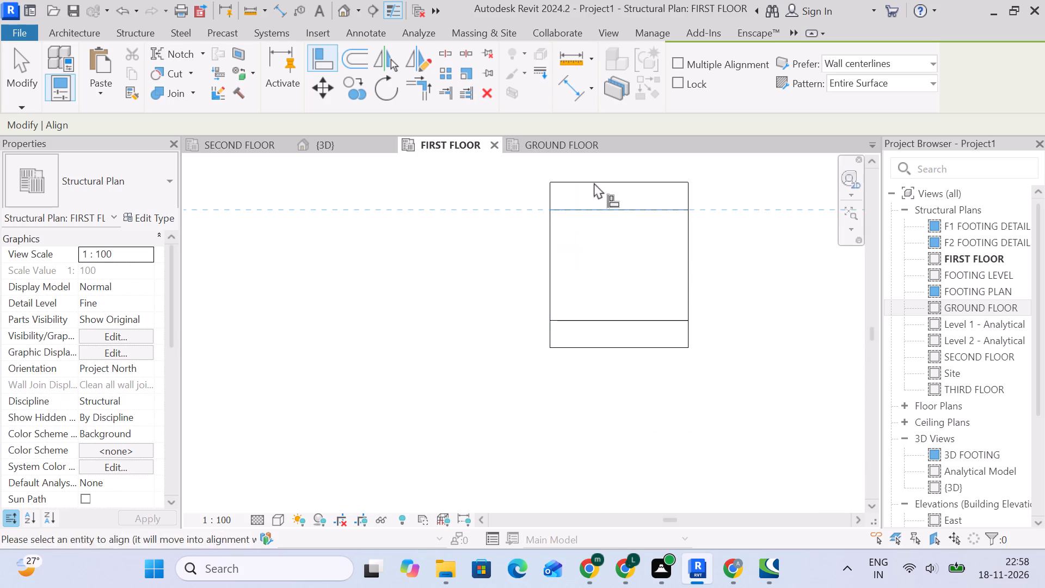
pyautogui.click(594, 182)
# Align the fourteenth western-side column, just south of the paired red dashed lines, to the west and north edges of its linked outline.
pyautogui.scroll(-8, 590, 271)
pyautogui.scroll(-7, 610, 309)
pyautogui.moveTo(616, 199); pyautogui.dragTo(607, 436, button='middle')
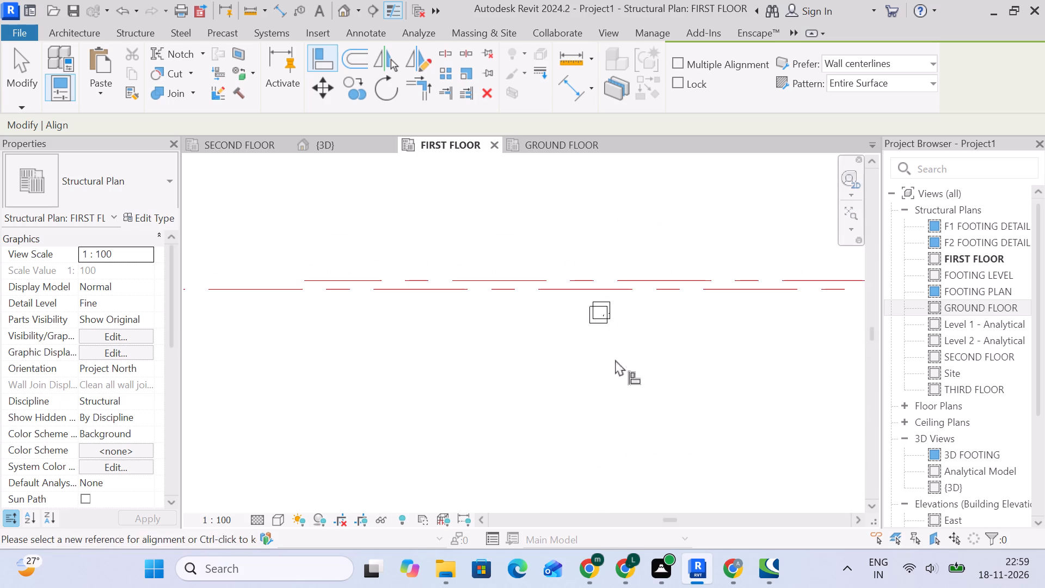
pyautogui.scroll(18, 605, 324)
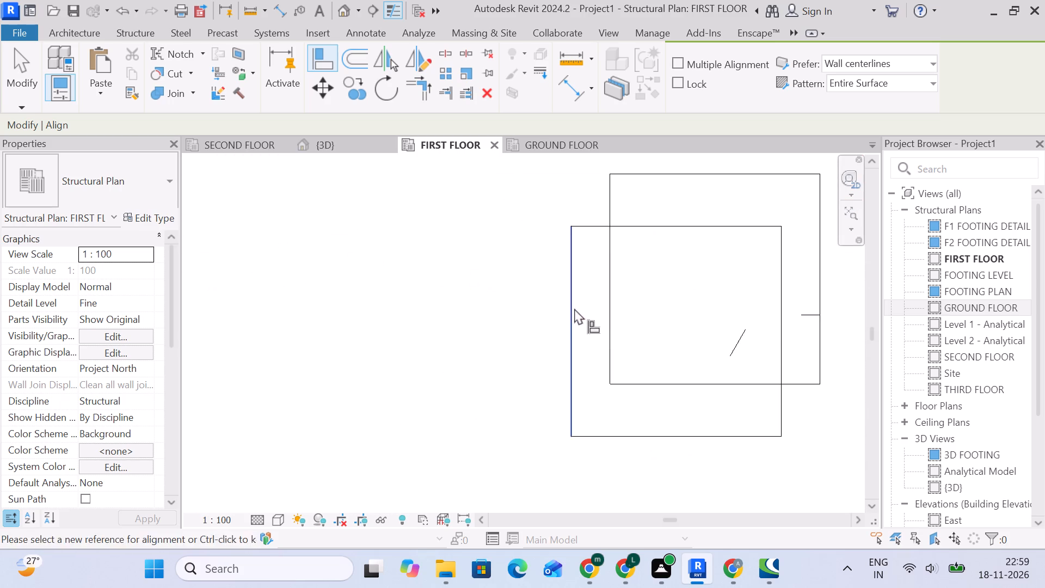
pyautogui.click(574, 308)
pyautogui.click(608, 313)
pyautogui.click(631, 230)
pyautogui.click(633, 176)
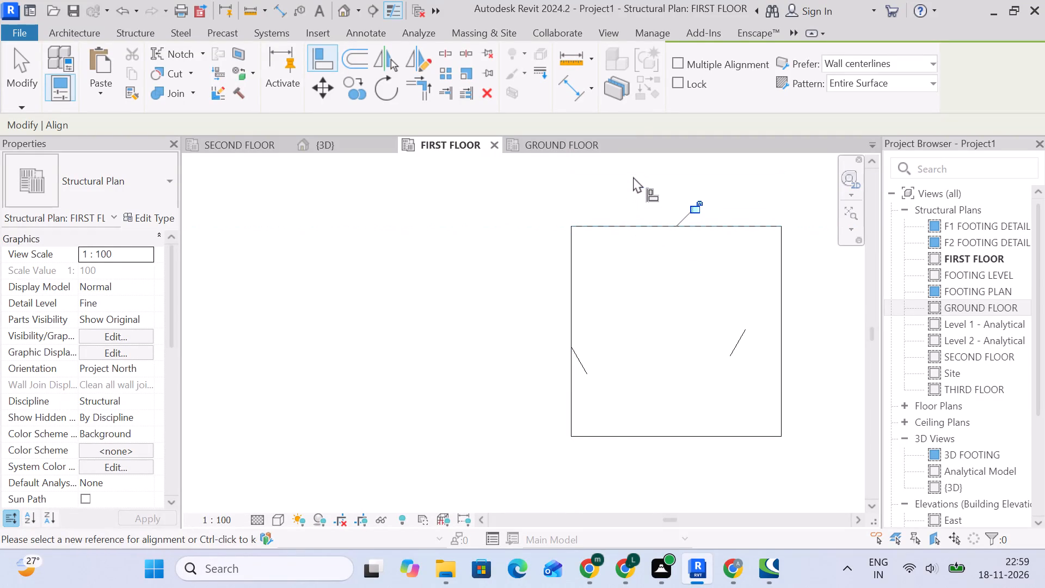
# Align the fifteenth western-side column, the first north of the paired red dashed lines, to its linked outline's west and north edges.
pyautogui.scroll(-18, 611, 240)
pyautogui.moveTo(642, 249); pyautogui.dragTo(626, 382, button='middle')
pyautogui.moveTo(626, 194); pyautogui.dragTo(637, 275, button='middle')
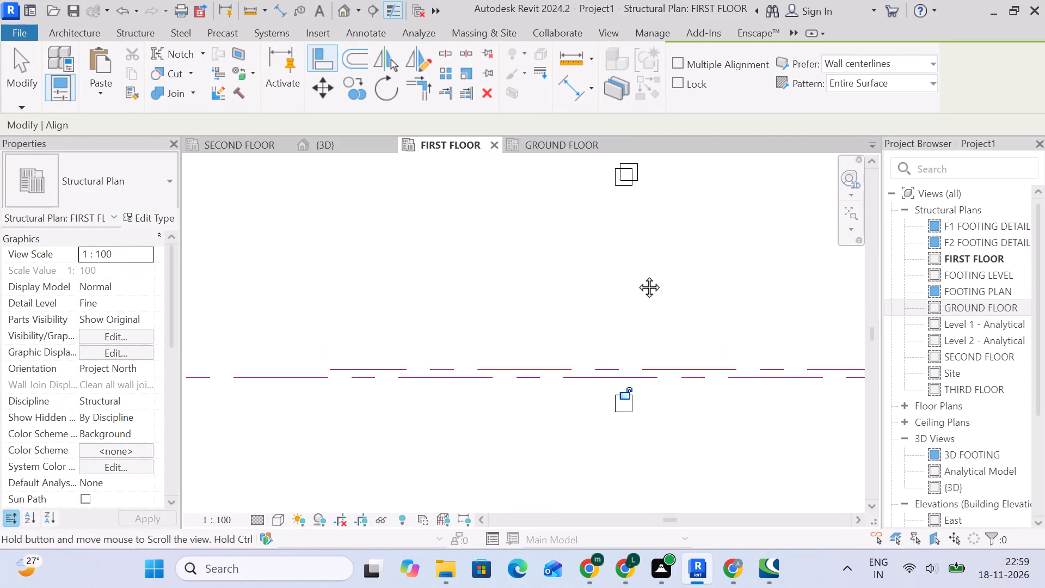
pyautogui.moveTo(637, 275); pyautogui.dragTo(638, 386, button='middle')
pyautogui.scroll(-1, 638, 386)
pyautogui.scroll(15, 632, 344)
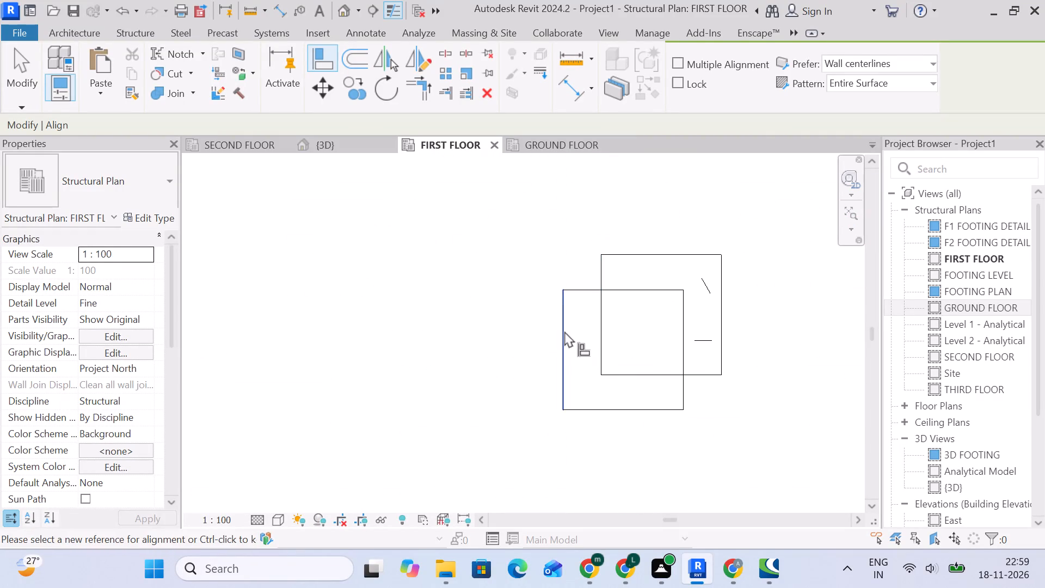
pyautogui.click(564, 331)
pyautogui.moveTo(601, 332); pyautogui.dragTo(606, 327)
pyautogui.click(606, 289)
pyautogui.click(605, 248)
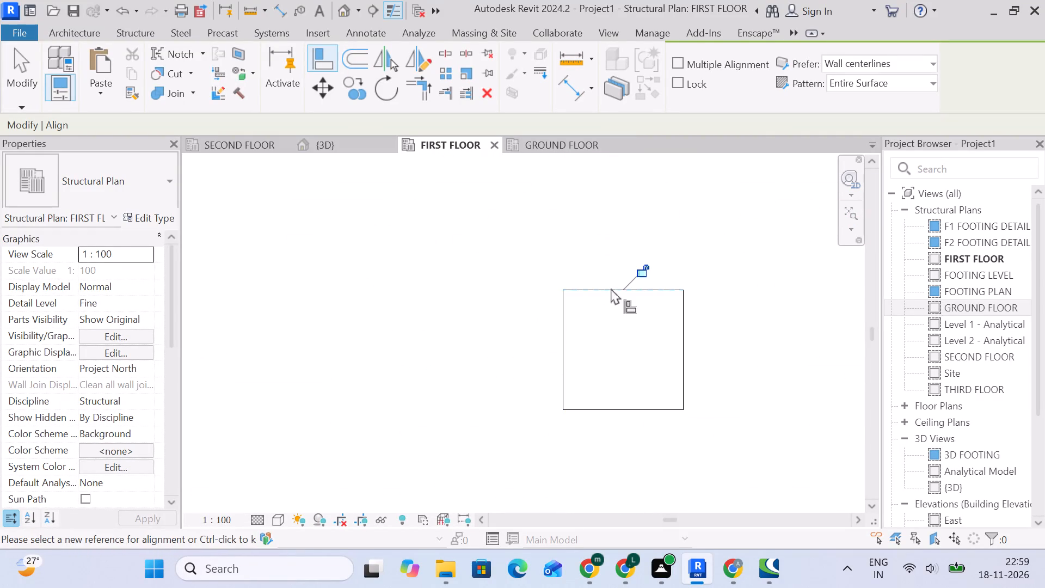
# Align the sixteenth western-side column, just south of the next dashed grid line, to the west and north edges of its linked outline.
pyautogui.scroll(-14, 608, 306)
pyautogui.moveTo(615, 216); pyautogui.dragTo(603, 369, button='middle')
pyautogui.scroll(7, 599, 227)
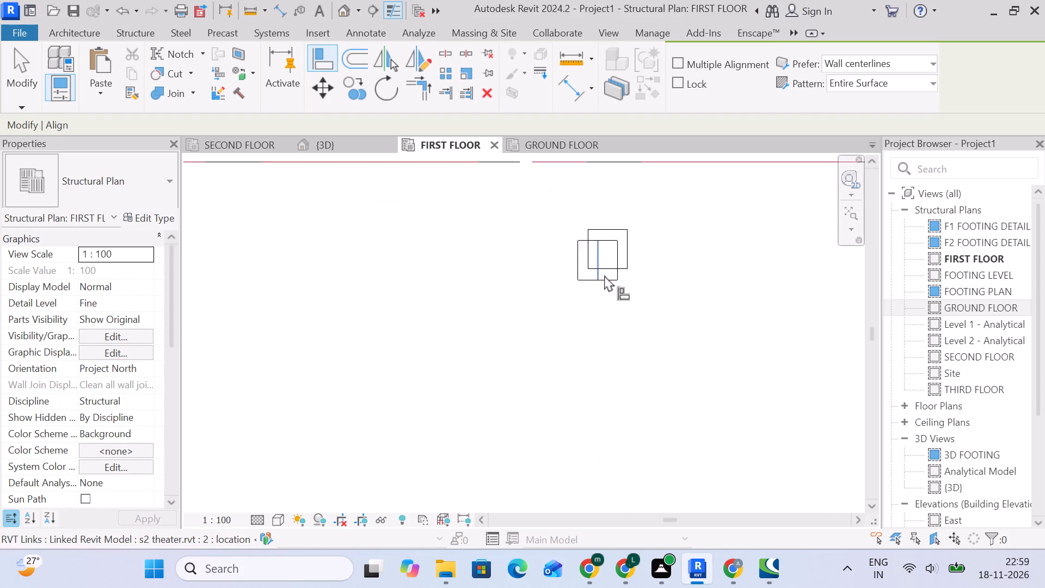
pyautogui.scroll(11, 604, 275)
pyautogui.click(505, 235)
pyautogui.click(559, 239)
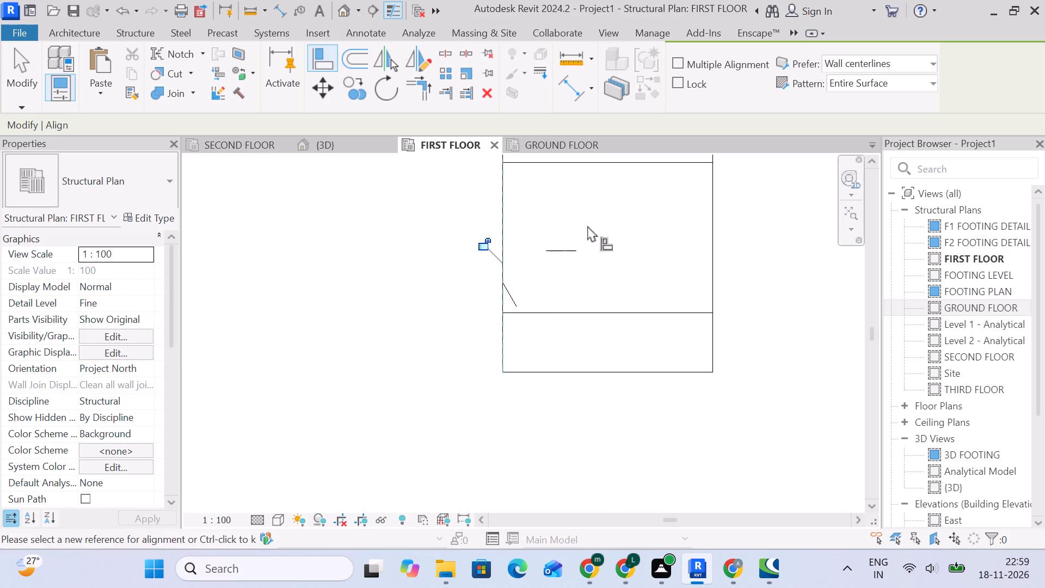
pyautogui.moveTo(628, 207); pyautogui.dragTo(619, 308, button='middle')
pyautogui.click(618, 261)
pyautogui.click(615, 203)
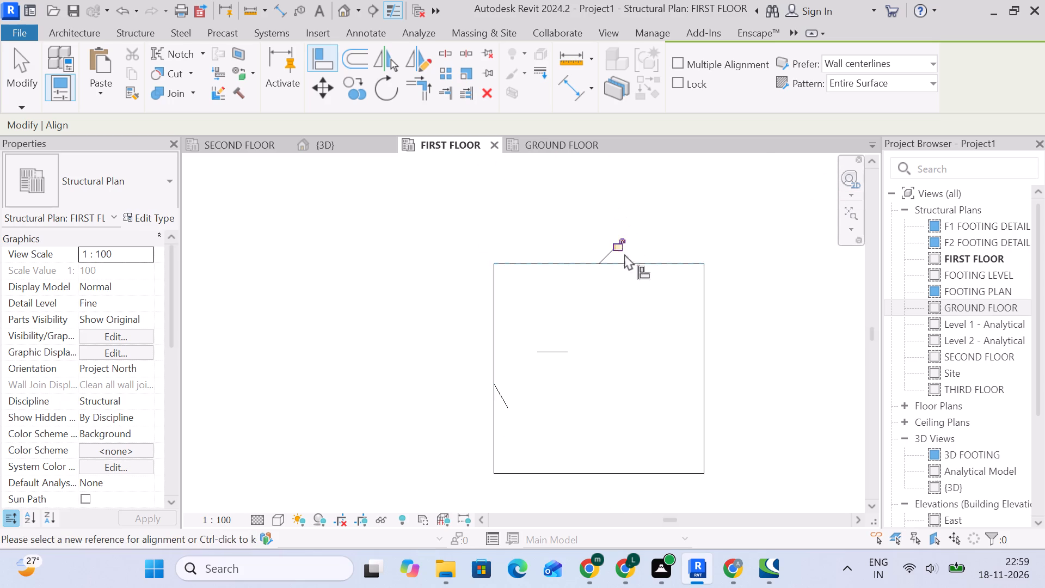
# Align the seventeenth western-side column, the first north of that dashed grid line, to its linked outline's west and north edges.
pyautogui.scroll(-14, 618, 275)
pyautogui.moveTo(637, 184); pyautogui.dragTo(619, 388, button='middle')
pyautogui.moveTo(603, 229); pyautogui.dragTo(612, 407, button='middle')
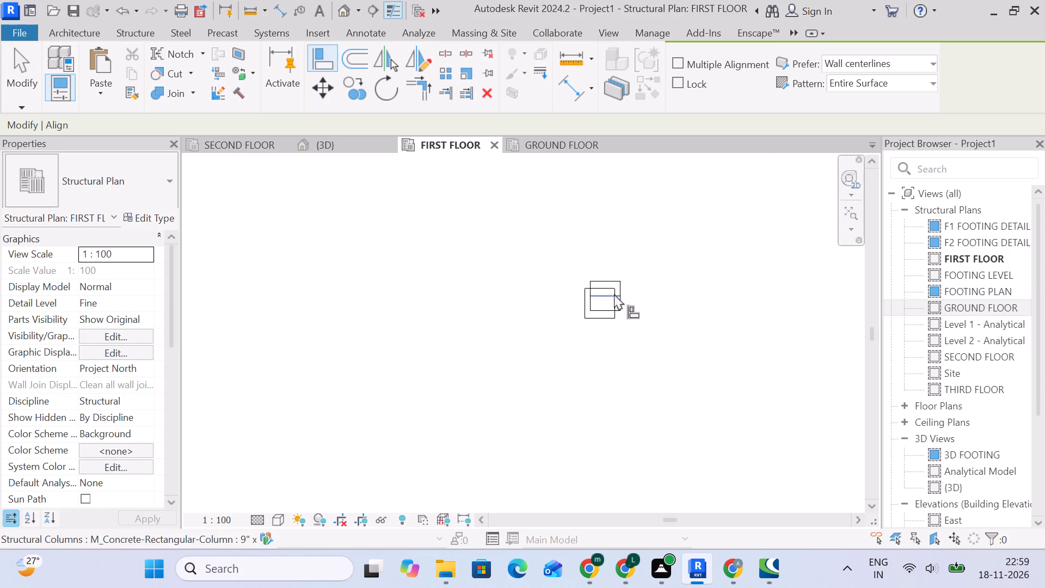
pyautogui.scroll(8, 613, 293)
pyautogui.click(541, 297)
pyautogui.click(547, 298)
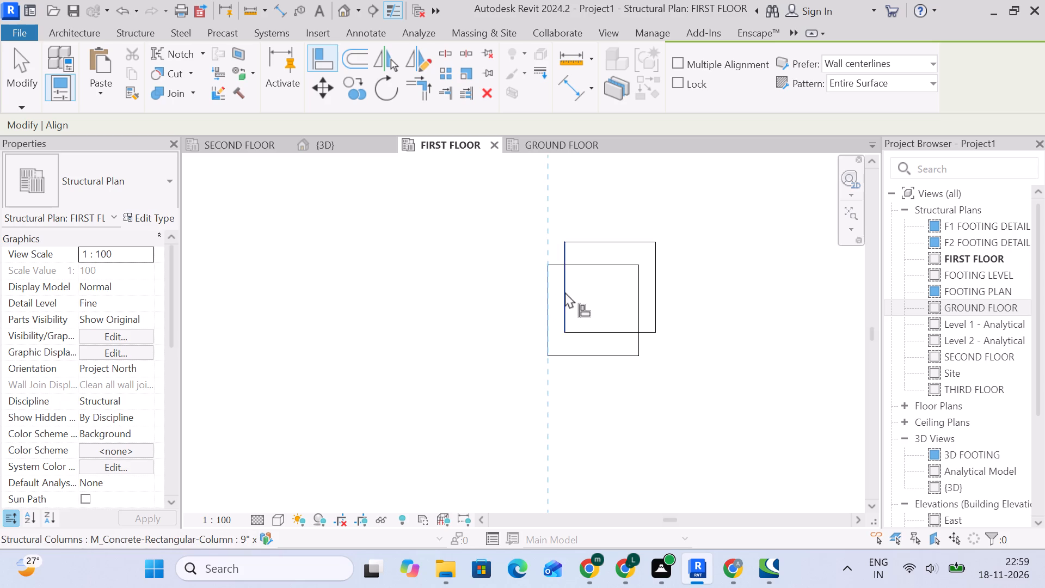
pyautogui.click(565, 292)
pyautogui.moveTo(576, 269); pyautogui.dragTo(579, 260)
pyautogui.click(580, 234)
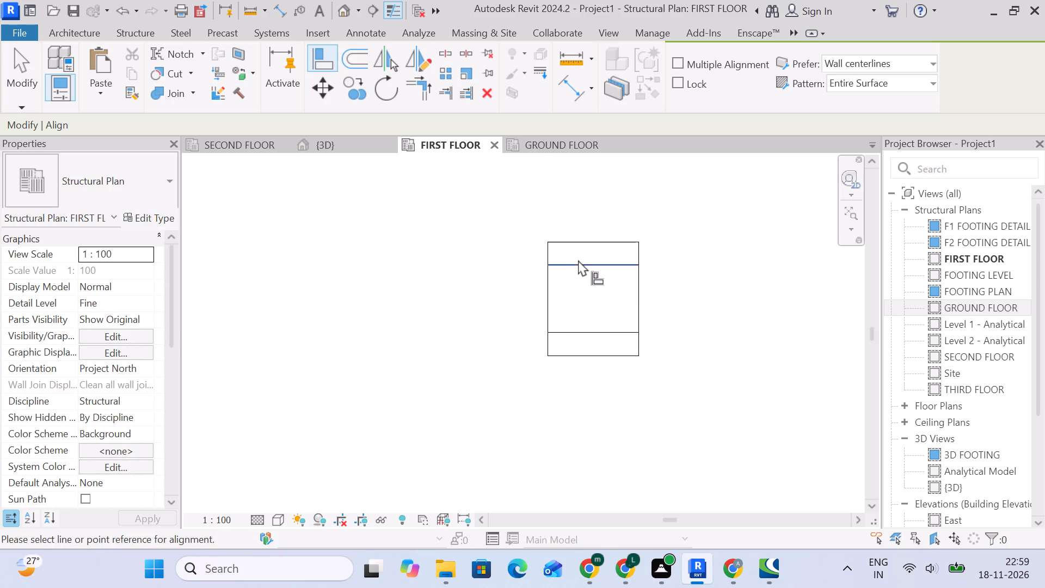
pyautogui.click(580, 263)
pyautogui.click(580, 243)
# Align the eighteenth western-side column, just south of the next paired dashed lines, to the west and north edges of its linked outline.
pyautogui.scroll(-20, 574, 252)
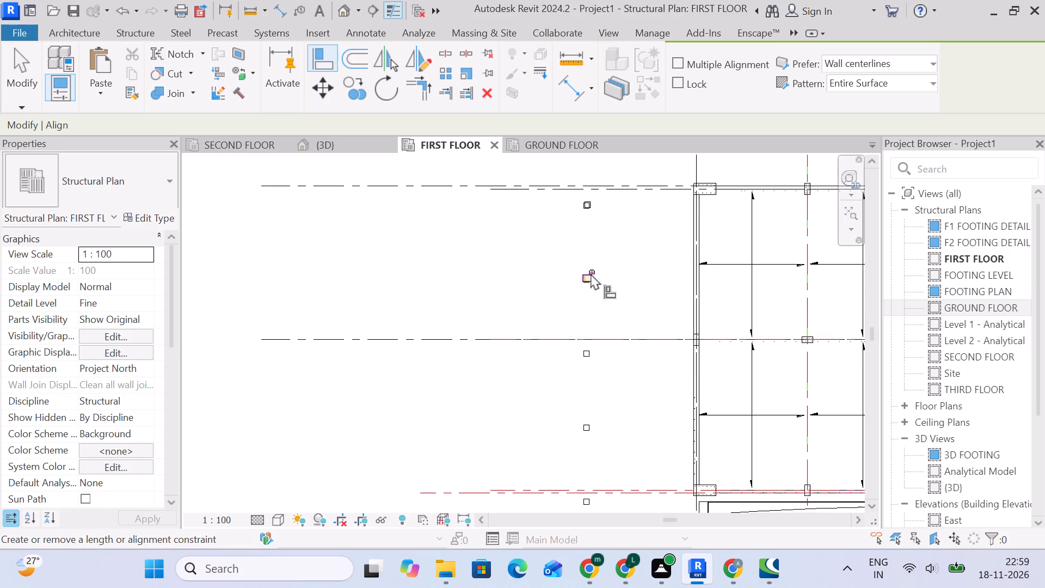
pyautogui.moveTo(589, 222); pyautogui.dragTo(593, 312, button='middle')
pyautogui.scroll(20, 593, 306)
pyautogui.scroll(2, 593, 306)
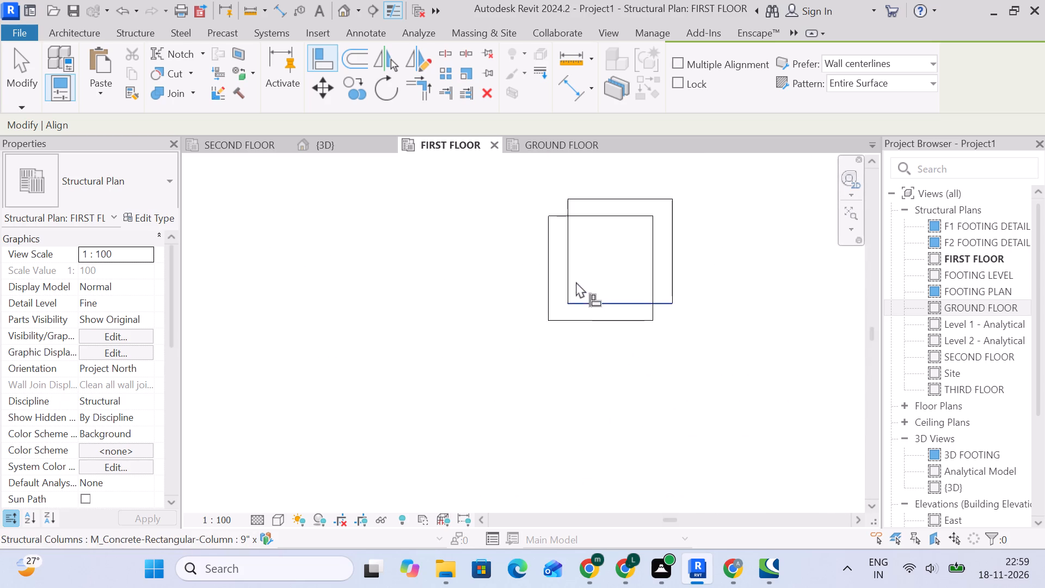
pyautogui.click(546, 273)
pyautogui.click(564, 268)
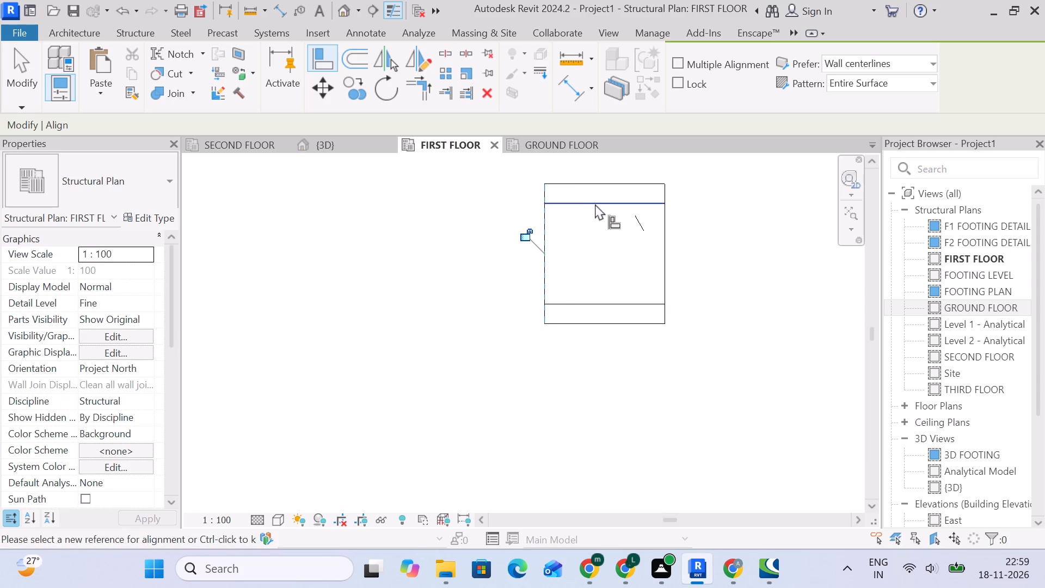
pyautogui.click(595, 204)
pyautogui.click(596, 187)
# Align the nineteenth western-side column, the first north of those paired dashed lines, to its linked outline's west and north edges.
pyautogui.scroll(-14, 605, 228)
pyautogui.scroll(1, 605, 237)
pyautogui.moveTo(605, 242); pyautogui.dragTo(605, 332, button='middle')
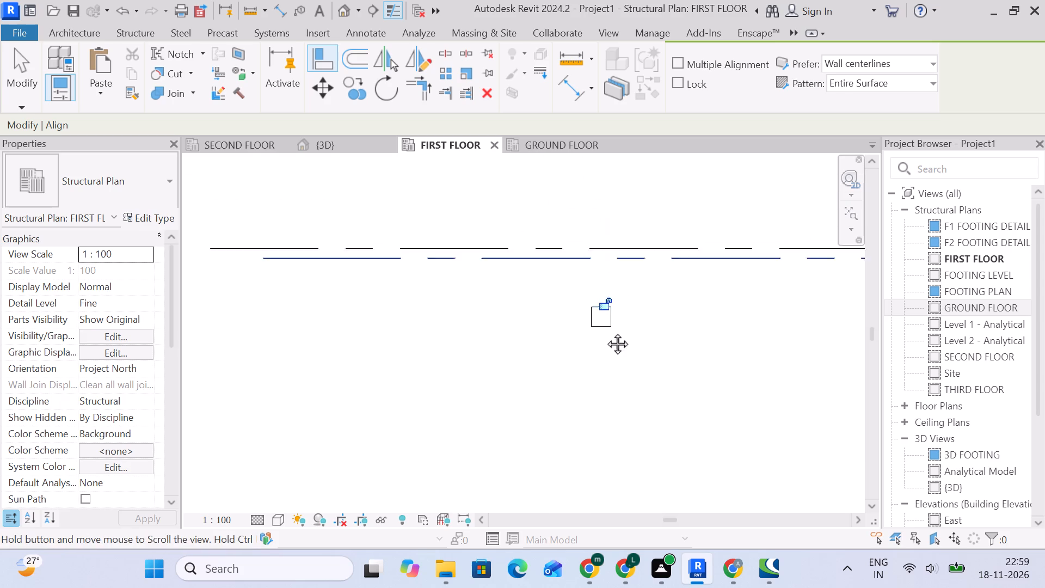
pyautogui.moveTo(605, 332); pyautogui.dragTo(607, 412, button='middle')
pyautogui.moveTo(610, 220); pyautogui.dragTo(608, 306, button='middle')
pyautogui.scroll(14, 608, 304)
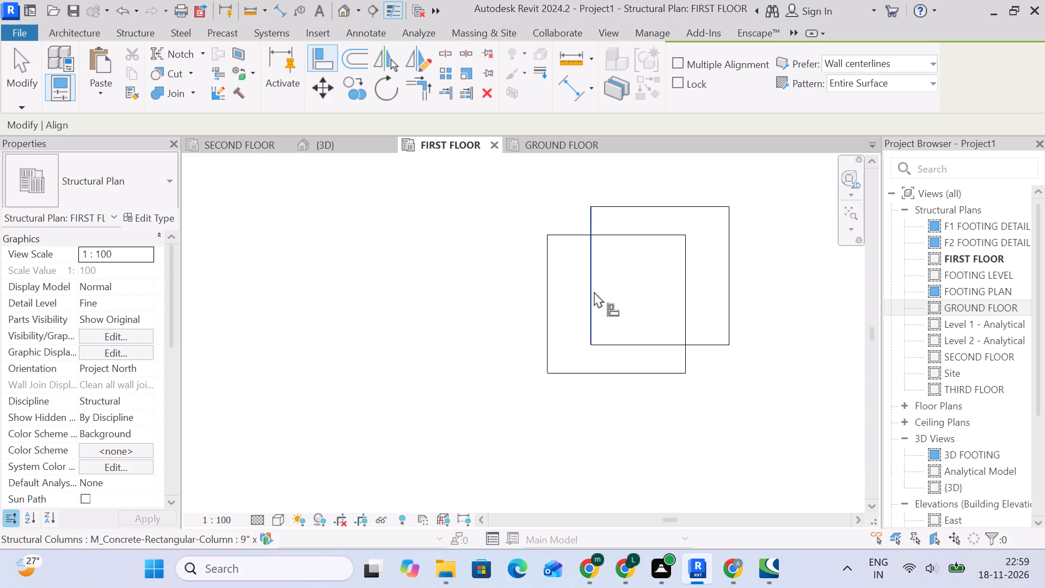
pyautogui.click(553, 287)
pyautogui.click(583, 289)
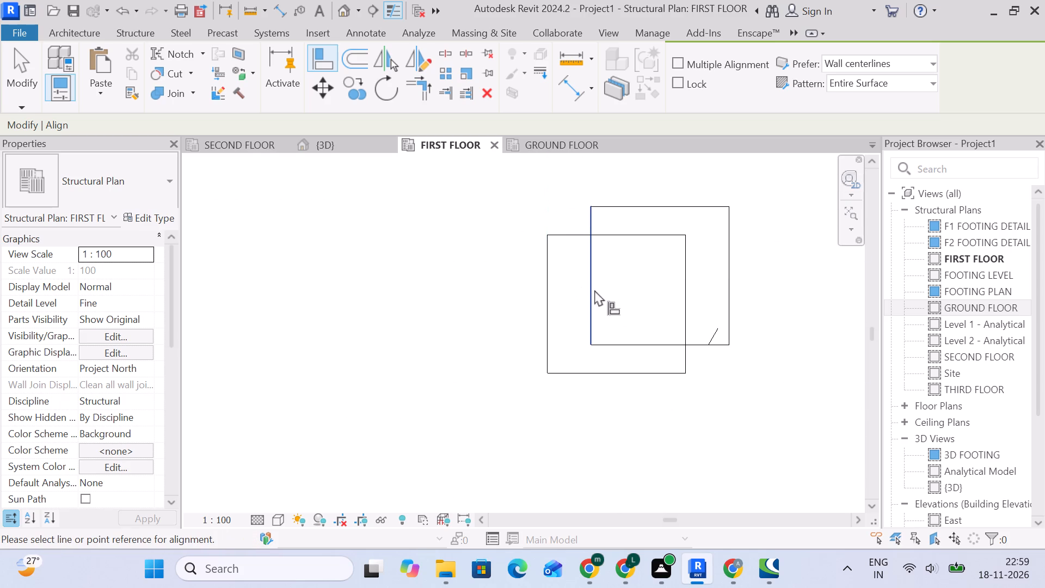
pyautogui.moveTo(545, 284); pyautogui.dragTo(552, 283)
pyautogui.click(594, 282)
pyautogui.click(618, 243)
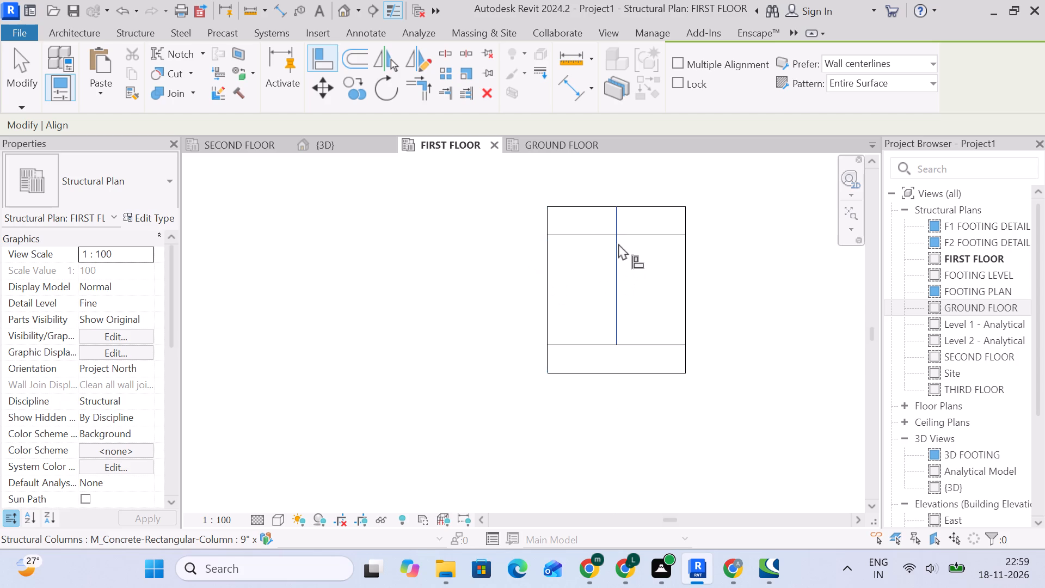
pyautogui.click(618, 243)
pyautogui.click(637, 238)
pyautogui.click(641, 207)
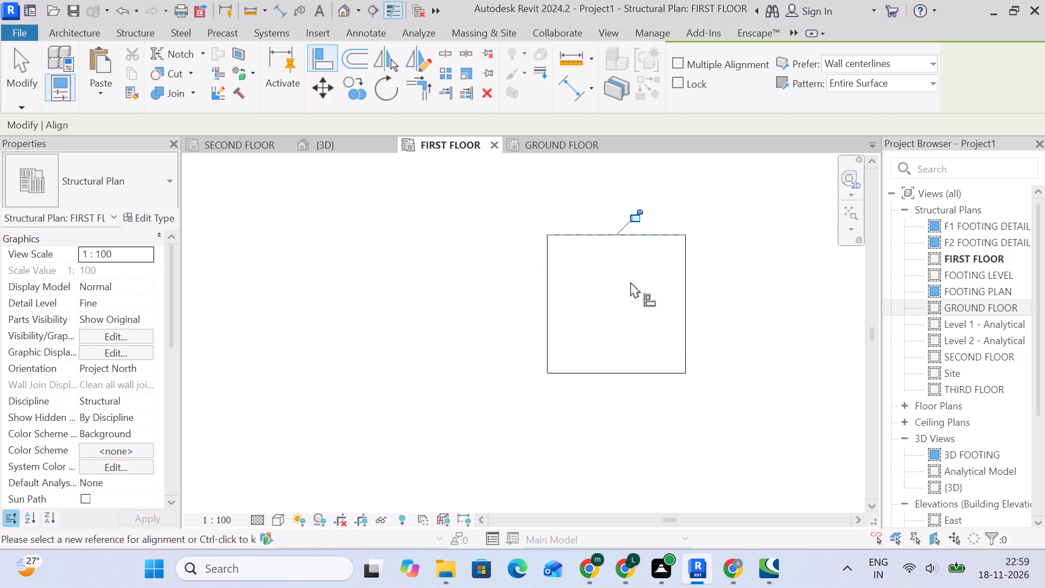
# Align the twentieth western-side column north of the southwest corner to the west and north edges of its linked outline.
pyautogui.scroll(-17, 663, 207)
pyautogui.moveTo(663, 239); pyautogui.dragTo(630, 462, button='middle')
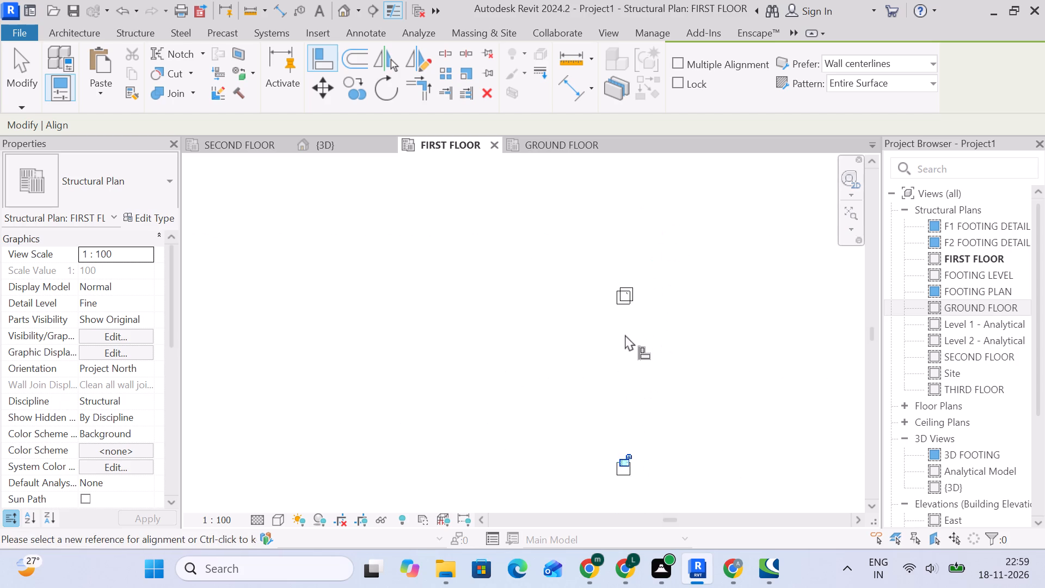
pyautogui.scroll(15, 622, 299)
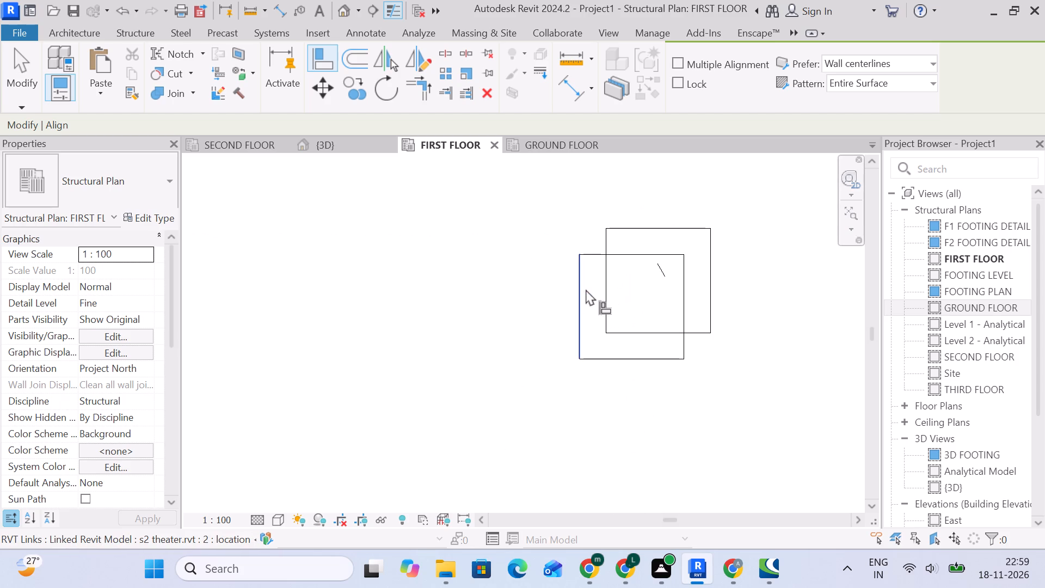
pyautogui.click(586, 289)
pyautogui.click(603, 290)
pyautogui.click(609, 255)
pyautogui.click(611, 226)
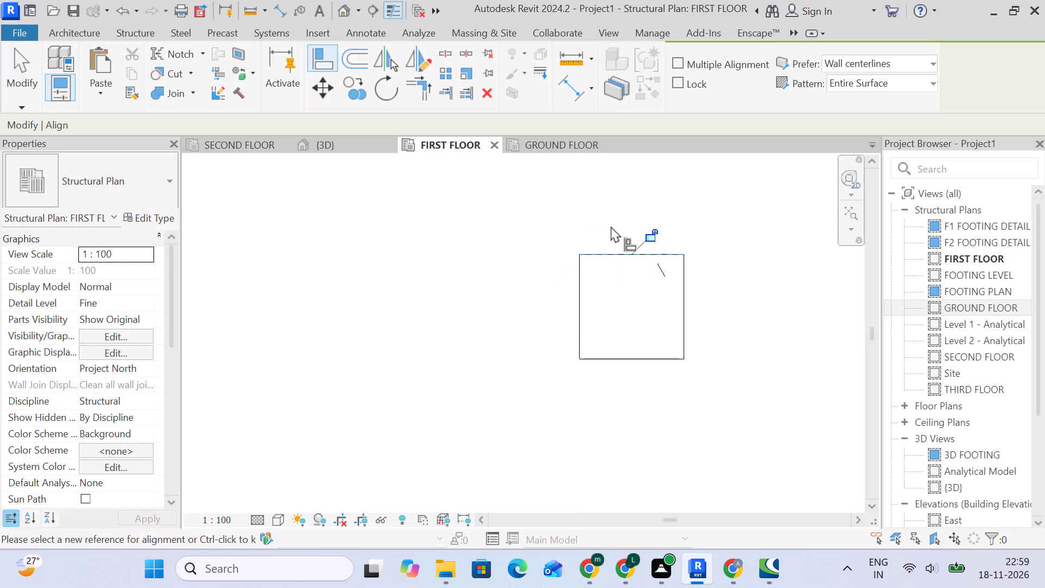
# Align the twenty-first western-side column north of the southwest corner to the west and north edges of its linked outline.
pyautogui.scroll(-14, 612, 251)
pyautogui.moveTo(619, 211); pyautogui.dragTo(576, 404, button='middle')
pyautogui.scroll(6, 573, 266)
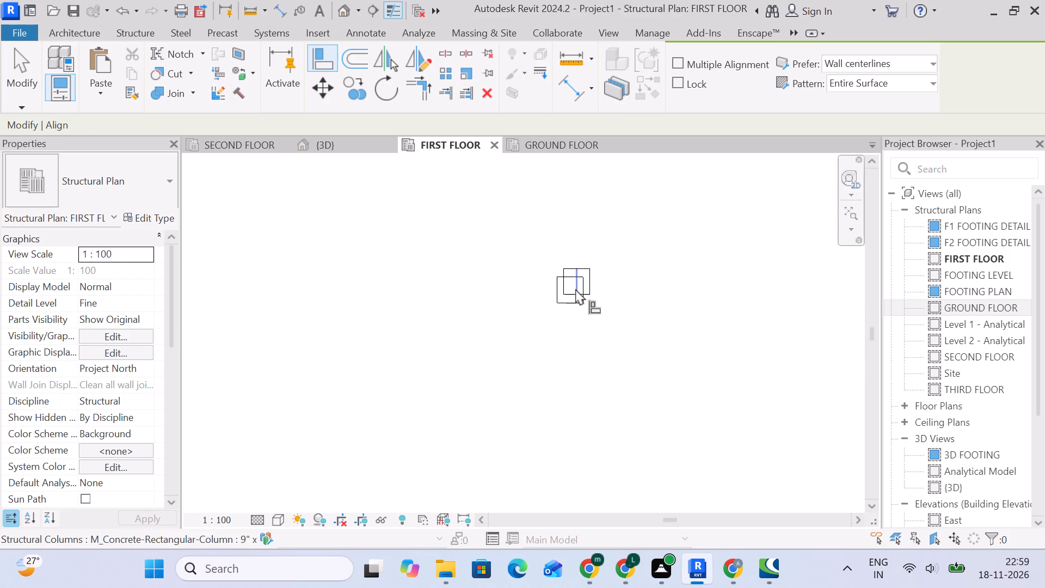
pyautogui.scroll(8, 575, 289)
pyautogui.click(501, 271)
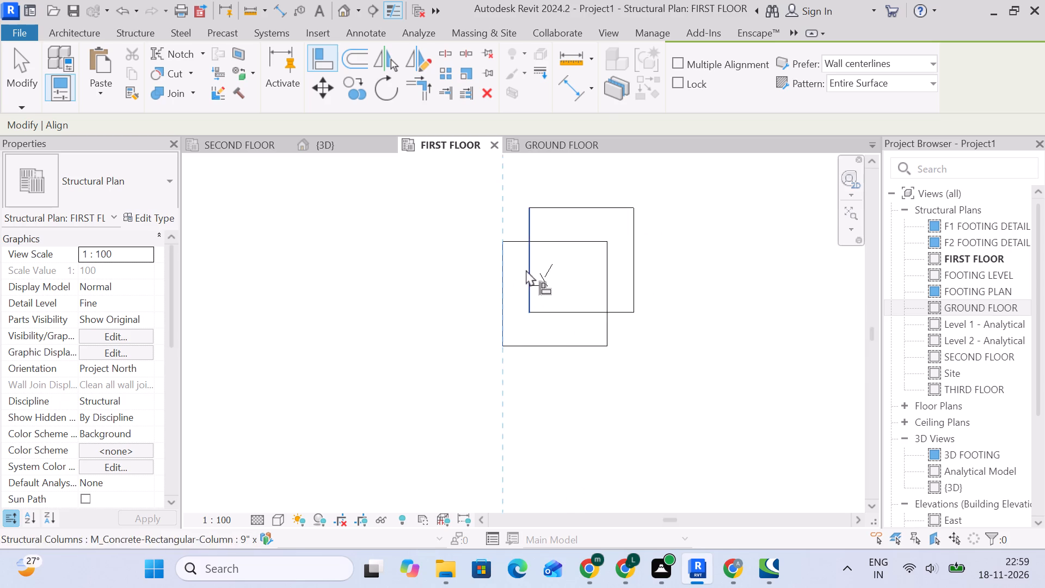
pyautogui.click(526, 269)
pyautogui.click(541, 238)
pyautogui.click(543, 210)
# Align the twenty-second western-side column north of the southwest corner to the west and north edges of its linked outline.
pyautogui.scroll(-13, 543, 213)
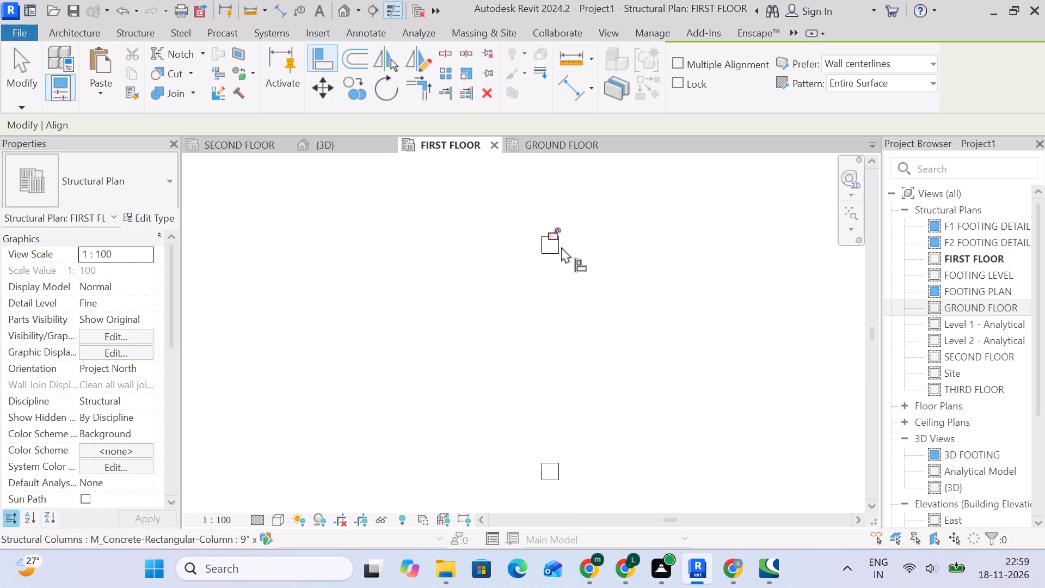
pyautogui.moveTo(561, 268); pyautogui.dragTo(567, 307, button='middle')
pyautogui.scroll(-1, 566, 311)
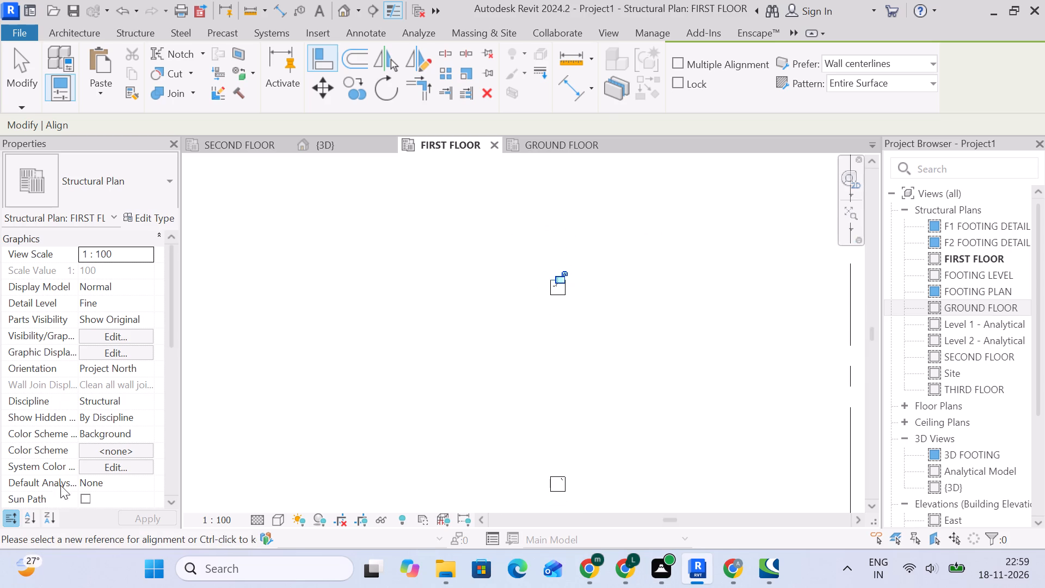
pyautogui.scroll(-4, 562, 277)
pyautogui.moveTo(577, 291); pyautogui.dragTo(605, 412, button='middle')
pyautogui.scroll(11, 605, 349)
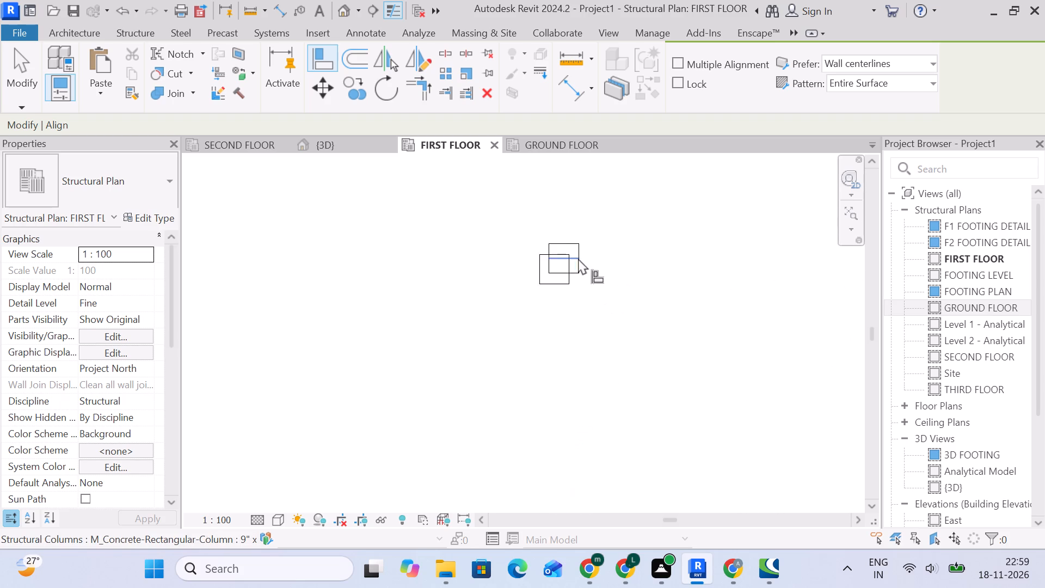
pyautogui.scroll(4, 578, 258)
pyautogui.scroll(5, 522, 264)
pyautogui.moveTo(513, 275); pyautogui.dragTo(476, 352, button='middle')
pyautogui.moveTo(453, 349); pyautogui.dragTo(459, 349)
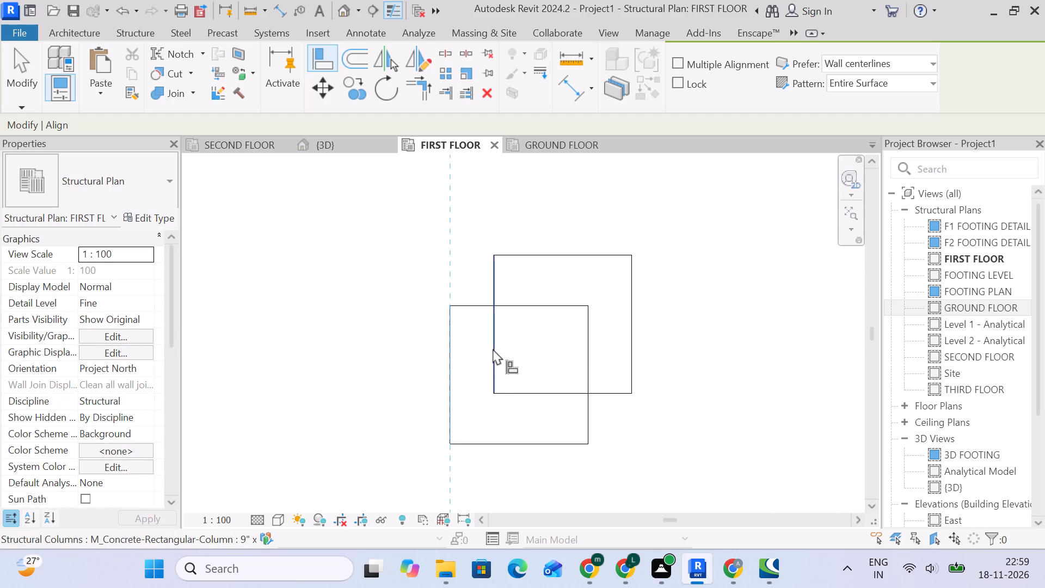
pyautogui.click(493, 348)
pyautogui.click(506, 299)
pyautogui.click(507, 261)
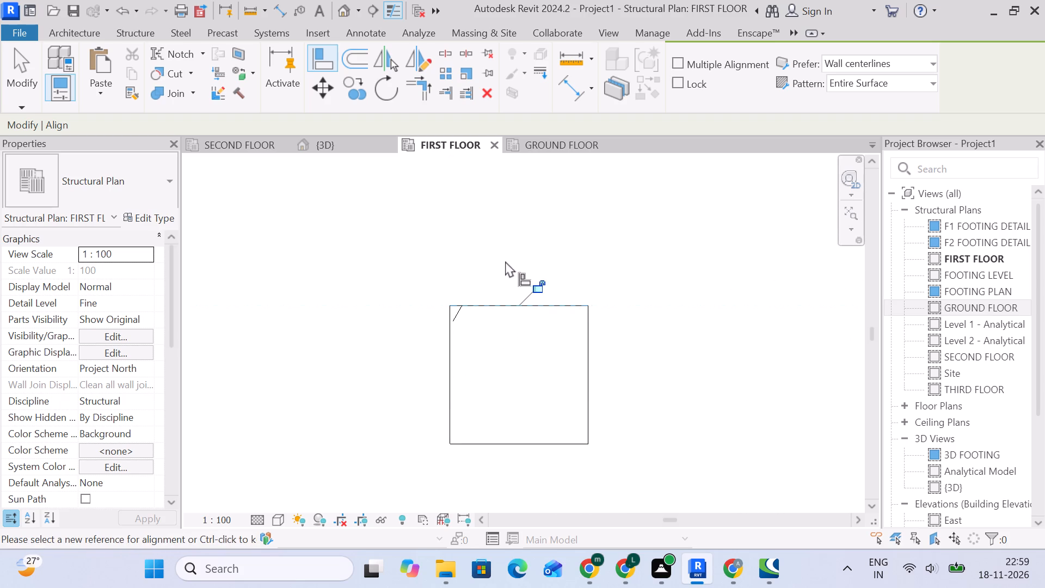
# Align the twenty-third western-side column north of the southwest corner to the west and north edges of its linked outline.
pyautogui.scroll(-13, 503, 265)
pyautogui.moveTo(562, 235); pyautogui.dragTo(515, 425, button='middle')
pyautogui.moveTo(490, 221); pyautogui.dragTo(534, 379, button='middle')
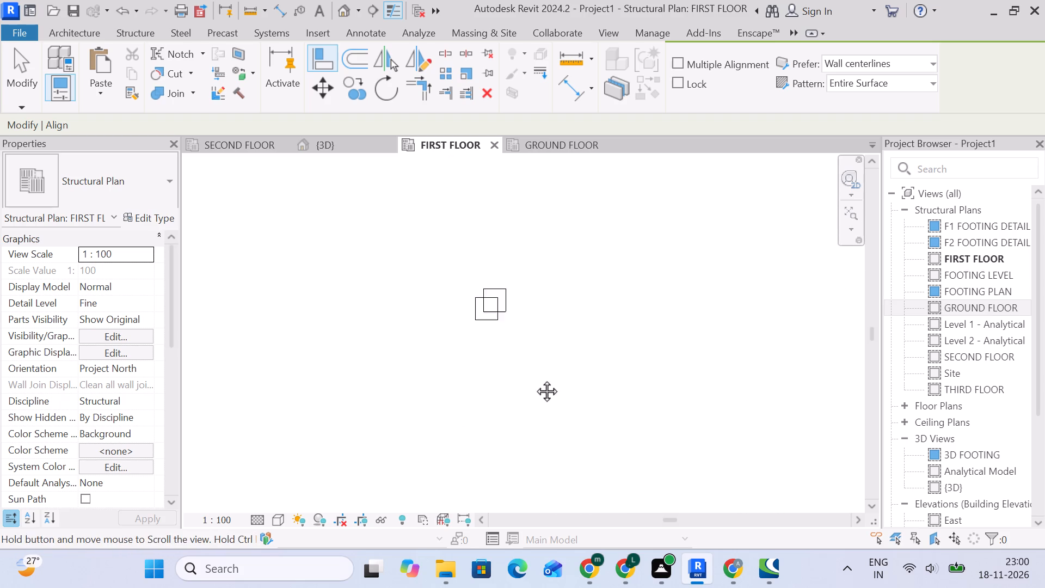
pyautogui.moveTo(534, 379); pyautogui.dragTo(543, 399, button='middle')
pyautogui.scroll(8, 508, 387)
pyautogui.click(484, 348)
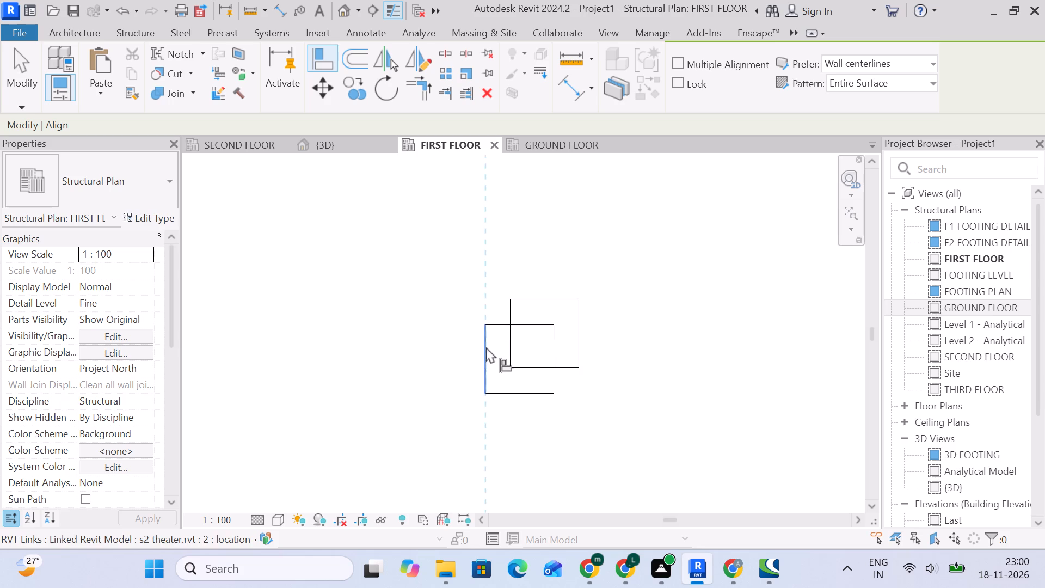
pyautogui.click(509, 344)
pyautogui.click(504, 324)
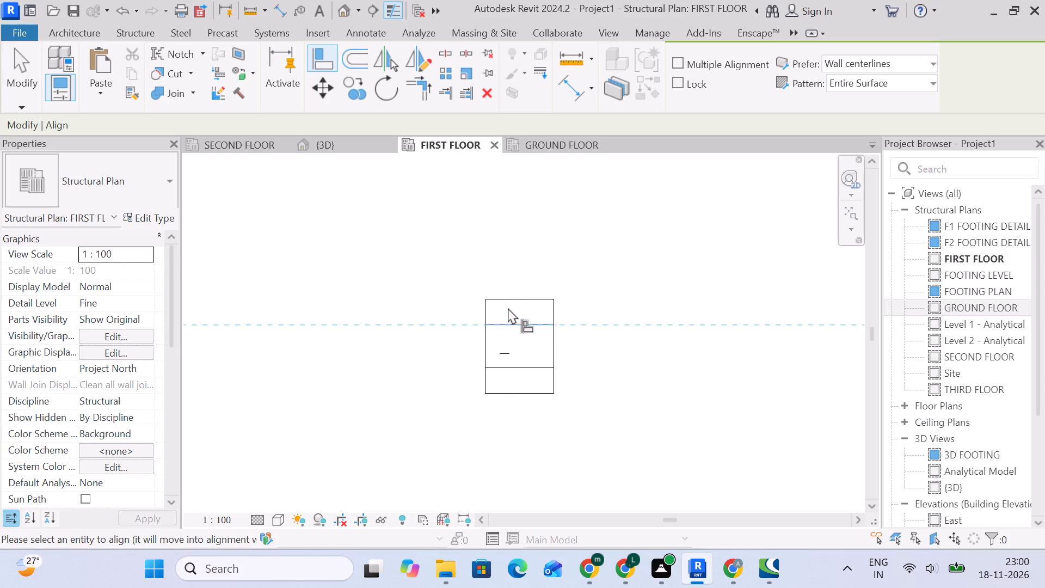
pyautogui.click(508, 303)
# Align the twenty-fourth western-side column north of the southwest corner to the west and north edges of its linked outline.
pyautogui.scroll(-13, 508, 303)
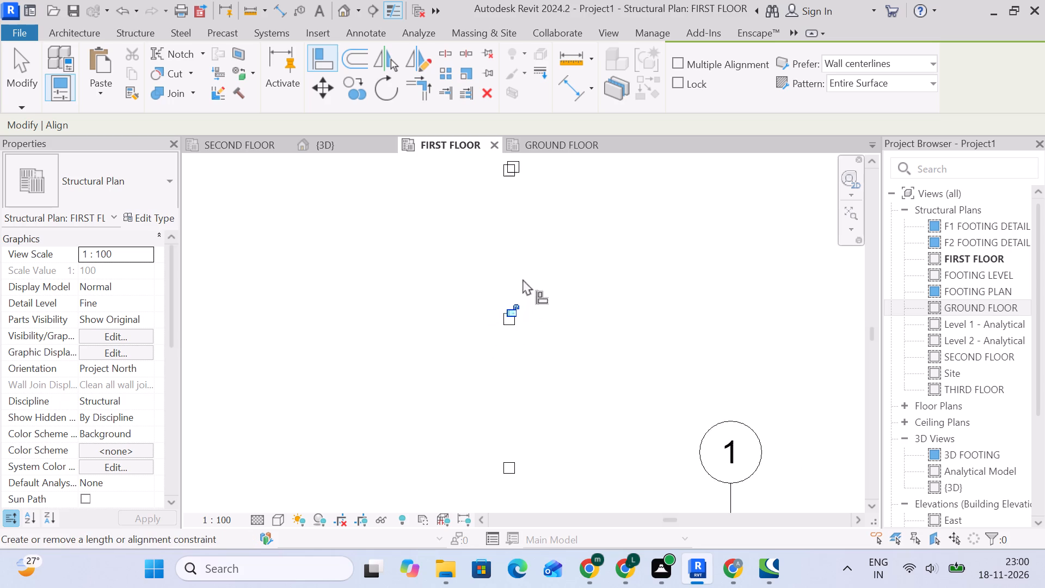
pyautogui.moveTo(533, 247); pyautogui.dragTo(520, 424, button='middle')
pyautogui.scroll(15, 511, 333)
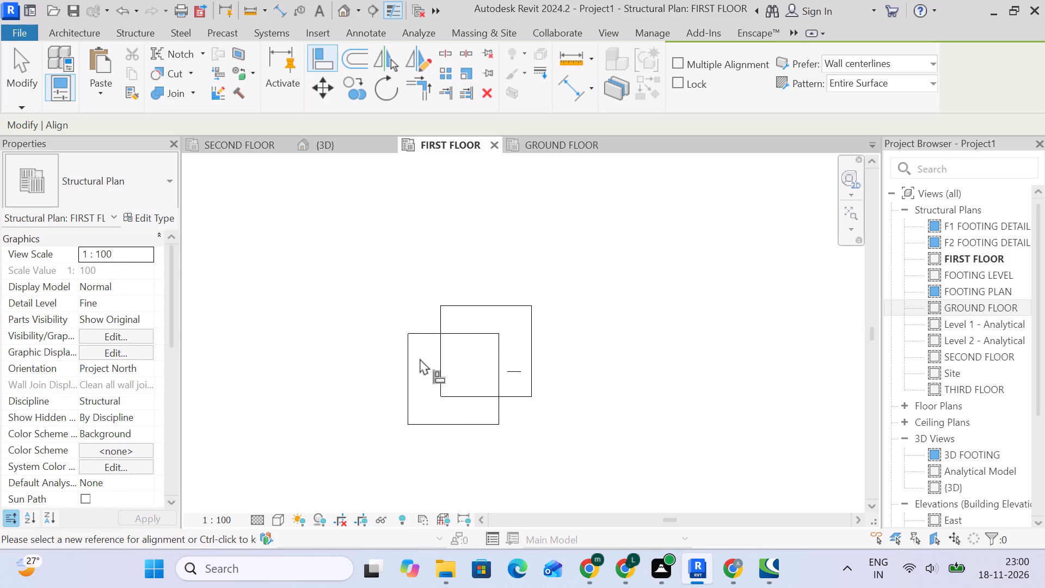
pyautogui.click(412, 358)
pyautogui.click(440, 359)
pyautogui.click(439, 337)
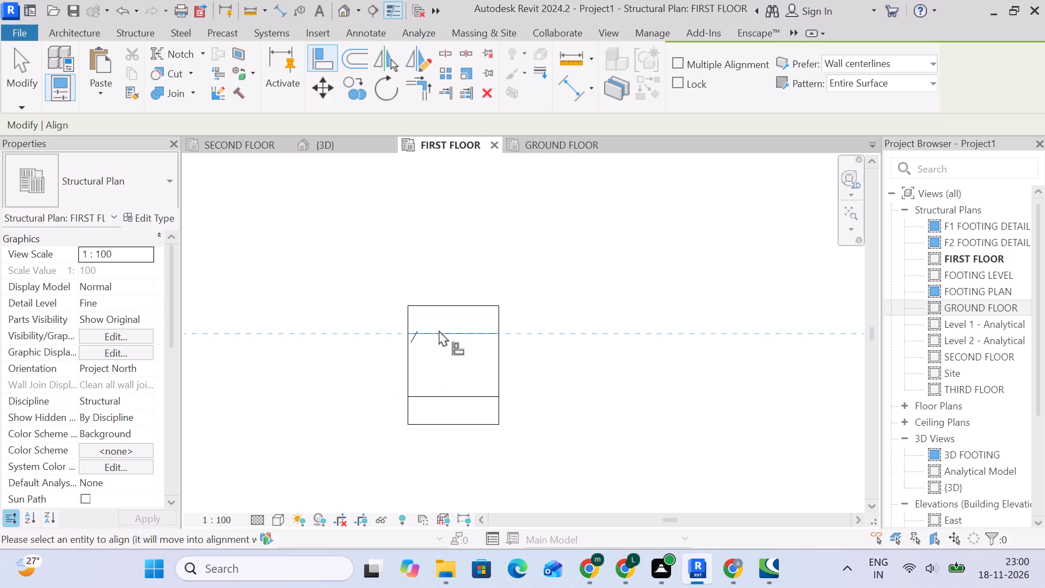
pyautogui.click(439, 309)
# Align the twenty-fifth western-side column north of the southwest corner to the west and north edges of its linked outline.
pyautogui.scroll(-12, 438, 311)
pyautogui.moveTo(475, 252); pyautogui.dragTo(454, 464, button='middle')
pyautogui.scroll(4, 382, 302)
pyautogui.scroll(5, 438, 307)
pyautogui.click(428, 340)
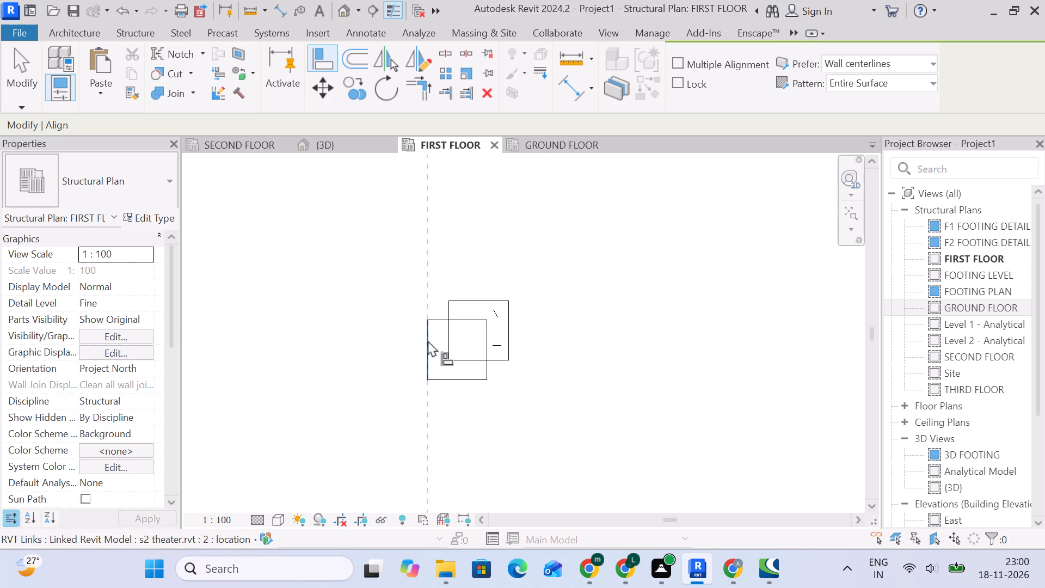
pyautogui.click(446, 335)
pyautogui.click(454, 323)
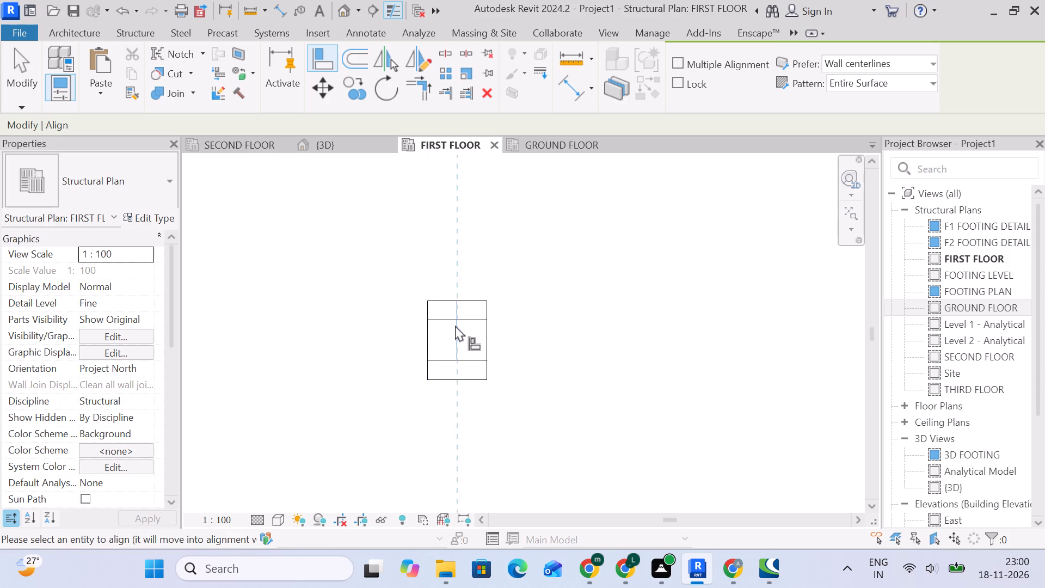
pyautogui.click(455, 325)
pyautogui.click(441, 322)
pyautogui.click(440, 305)
# Align the twenty-sixth western-side column north of the southwest corner to the west and north edges of its linked outline.
pyautogui.scroll(-5, 439, 304)
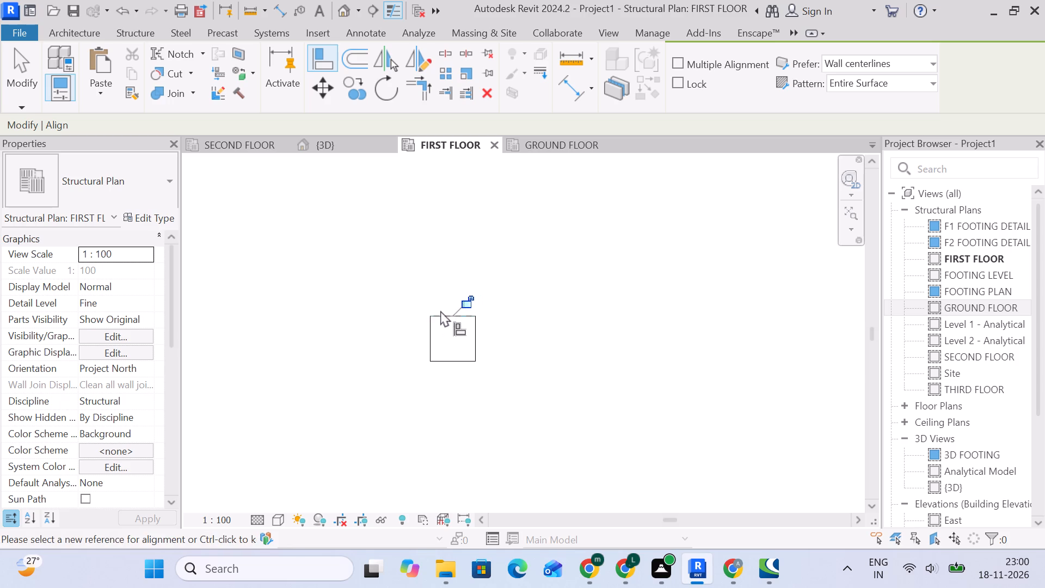
pyautogui.scroll(-8, 440, 310)
pyautogui.moveTo(484, 228); pyautogui.dragTo(470, 430, button='middle')
pyautogui.scroll(15, 427, 397)
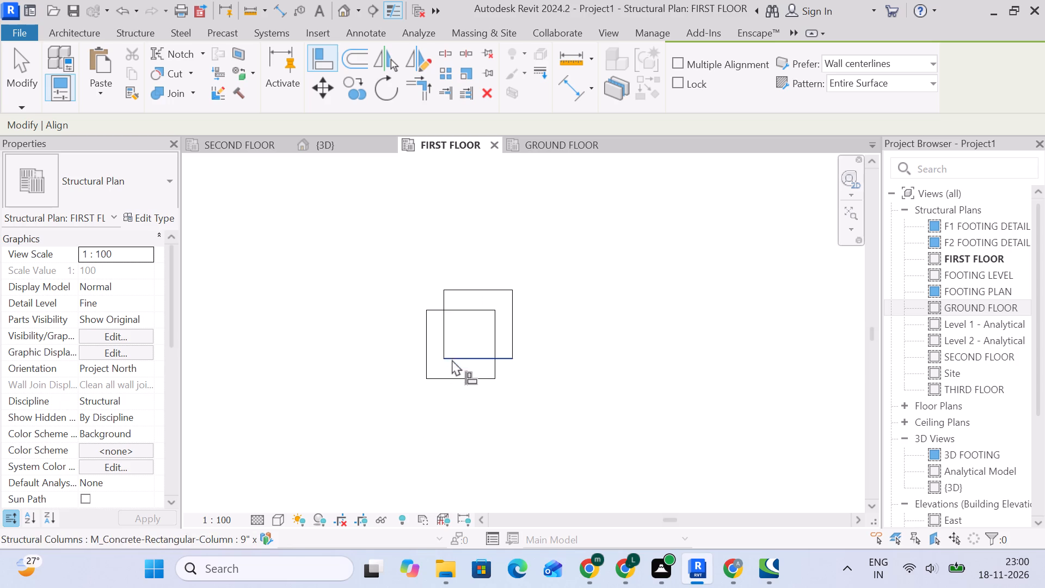
pyautogui.scroll(2, 413, 341)
pyautogui.click(422, 335)
pyautogui.click(442, 329)
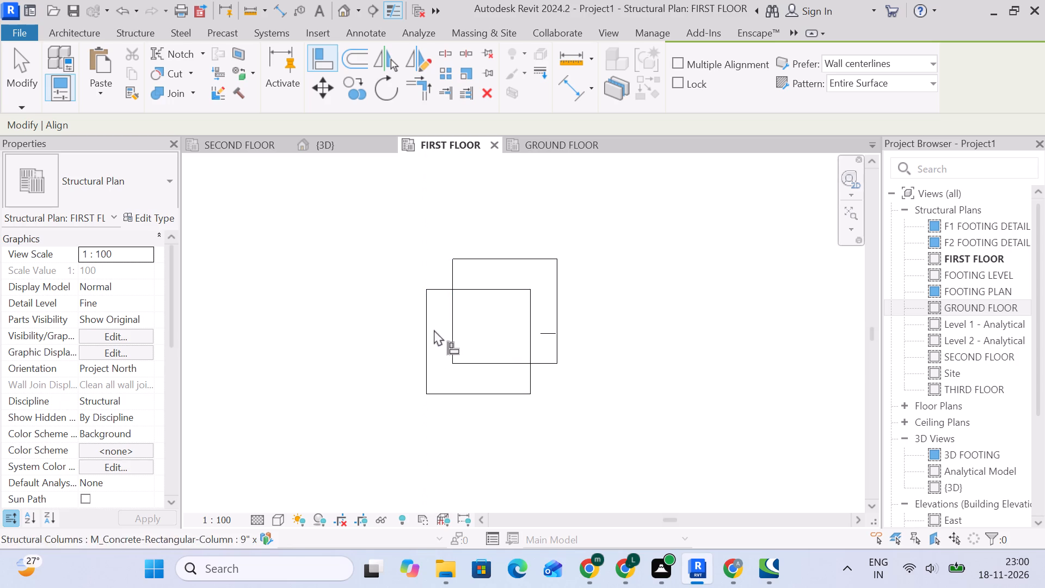
pyautogui.moveTo(428, 328); pyautogui.dragTo(435, 328)
pyautogui.click(455, 326)
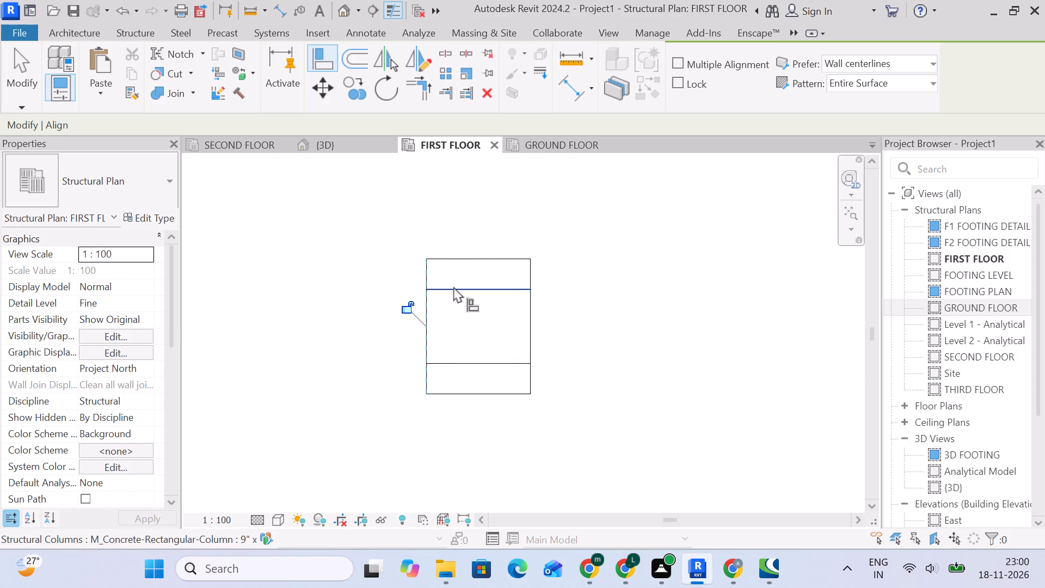
pyautogui.click(453, 286)
pyautogui.click(454, 262)
# Align the twenty-seventh western-side column, the last one south of the northwest corner, to its linked outline's west and north edges.
pyautogui.scroll(-7, 454, 260)
pyautogui.moveTo(514, 207); pyautogui.dragTo(511, 238, button='middle')
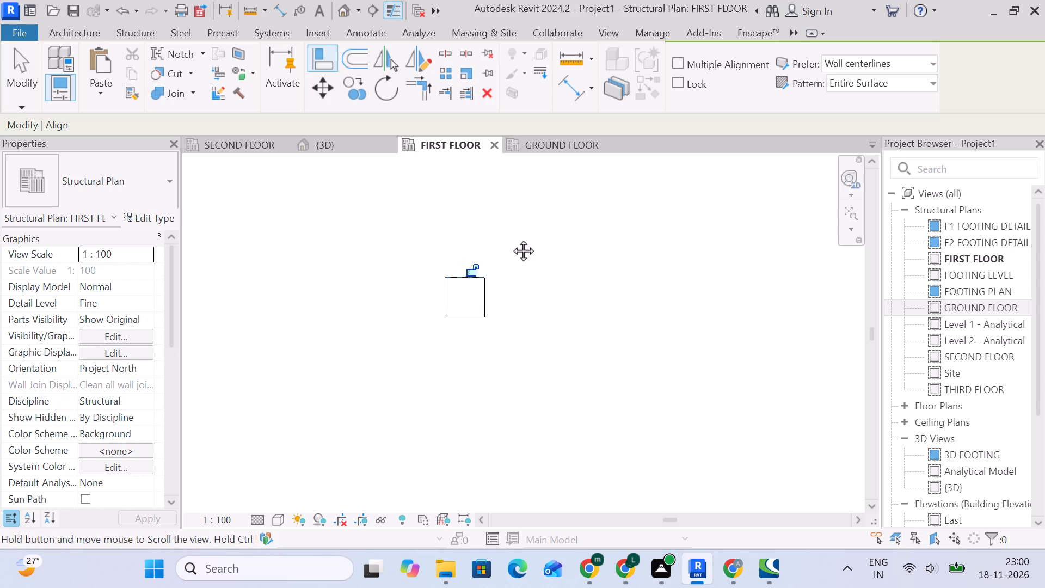
pyautogui.moveTo(511, 238); pyautogui.dragTo(509, 558, button='middle')
pyautogui.scroll(-11, 490, 289)
pyautogui.scroll(4, 496, 262)
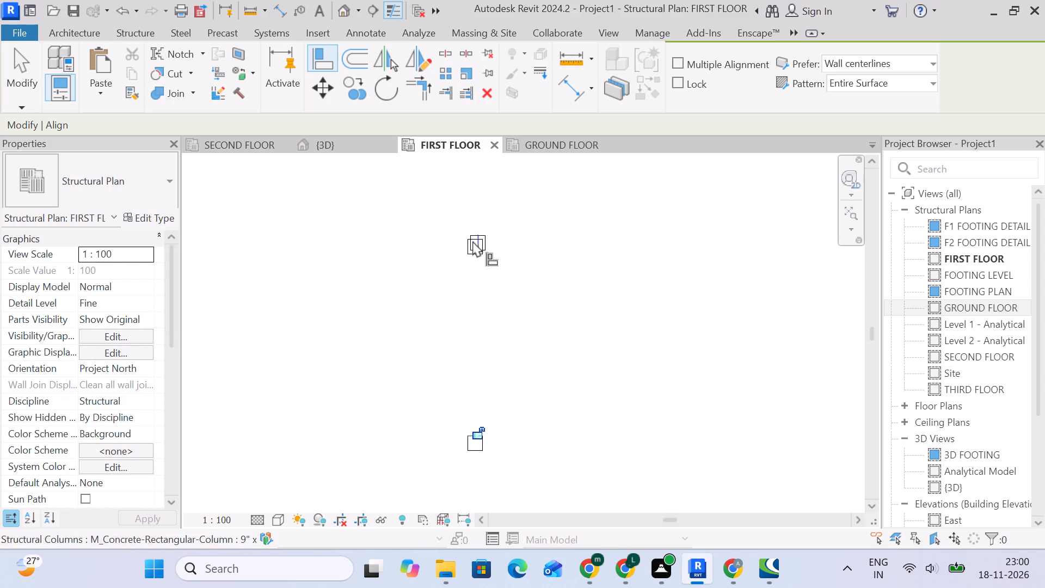
pyautogui.scroll(10, 472, 241)
pyautogui.scroll(5, 507, 287)
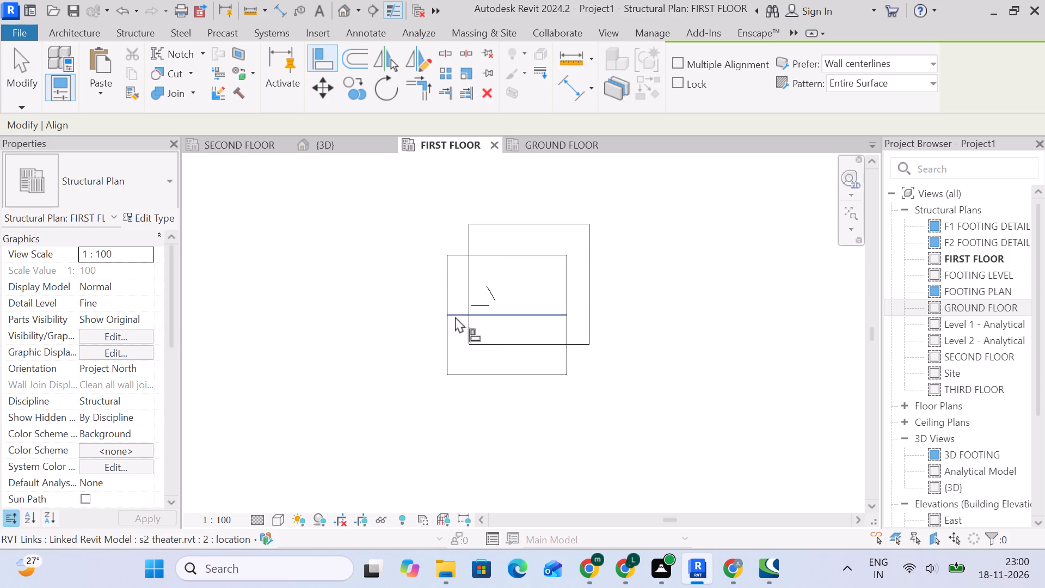
pyautogui.click(443, 296)
pyautogui.click(464, 290)
pyautogui.click(495, 255)
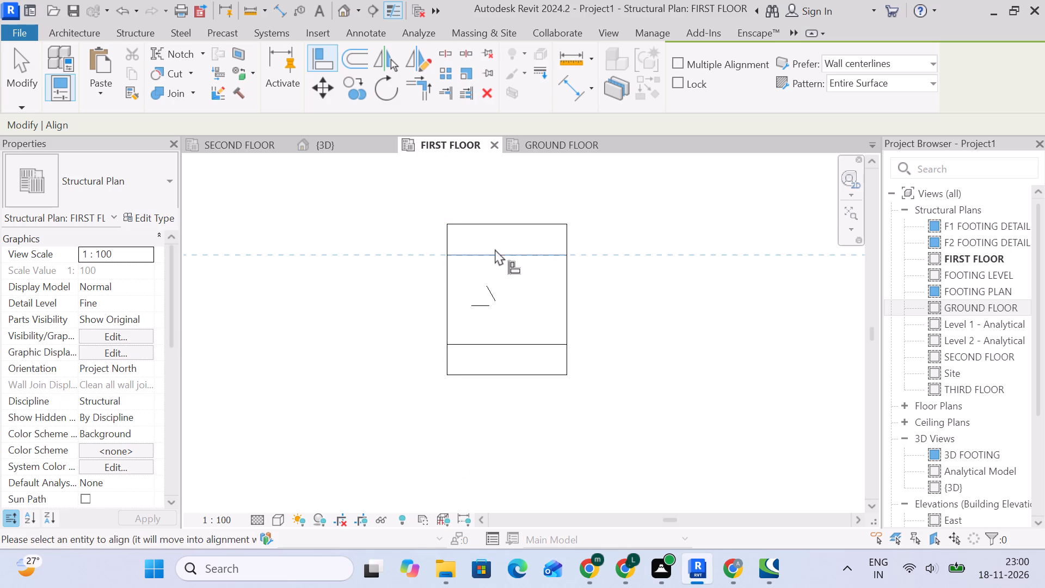
pyautogui.click(494, 224)
# Align the northwest corner column to the west and north edges of its linked outline.
pyautogui.scroll(-14, 506, 244)
pyautogui.moveTo(517, 201); pyautogui.dragTo(515, 421, button='middle')
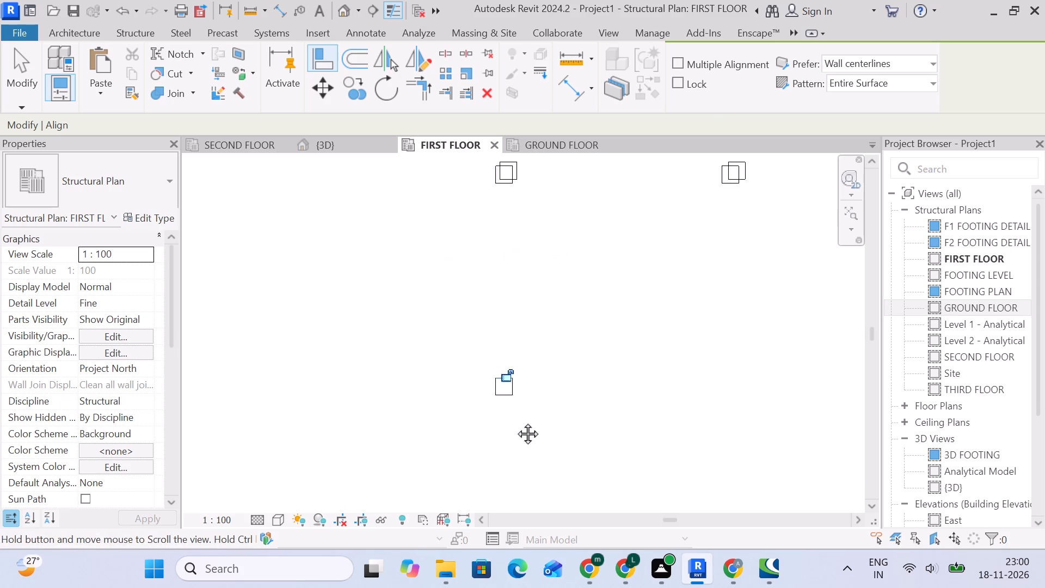
pyautogui.moveTo(515, 421); pyautogui.dragTo(516, 436, button='middle')
pyautogui.scroll(9, 517, 304)
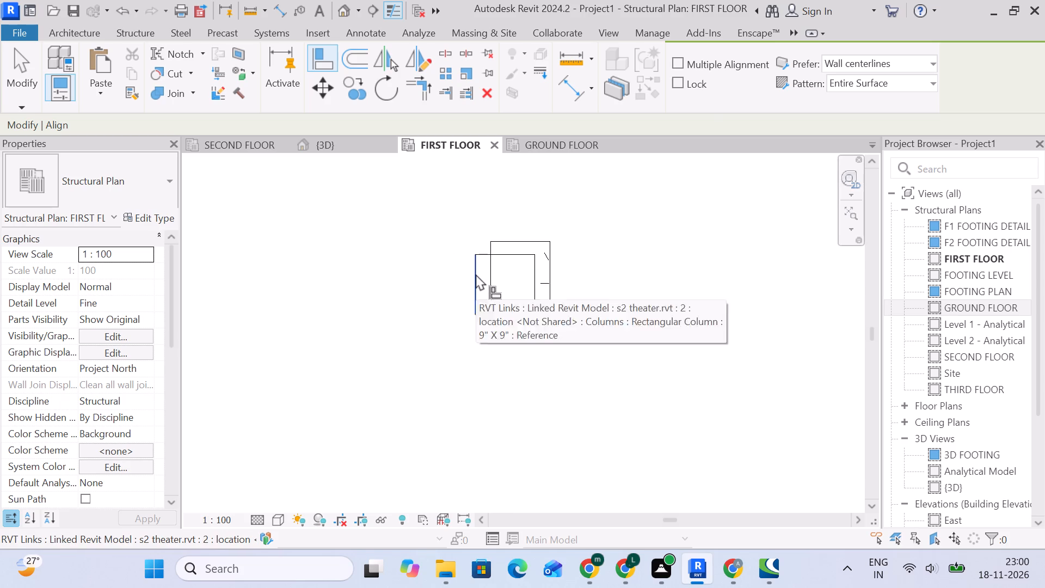
pyautogui.moveTo(476, 274); pyautogui.dragTo(483, 274)
pyautogui.click(494, 268)
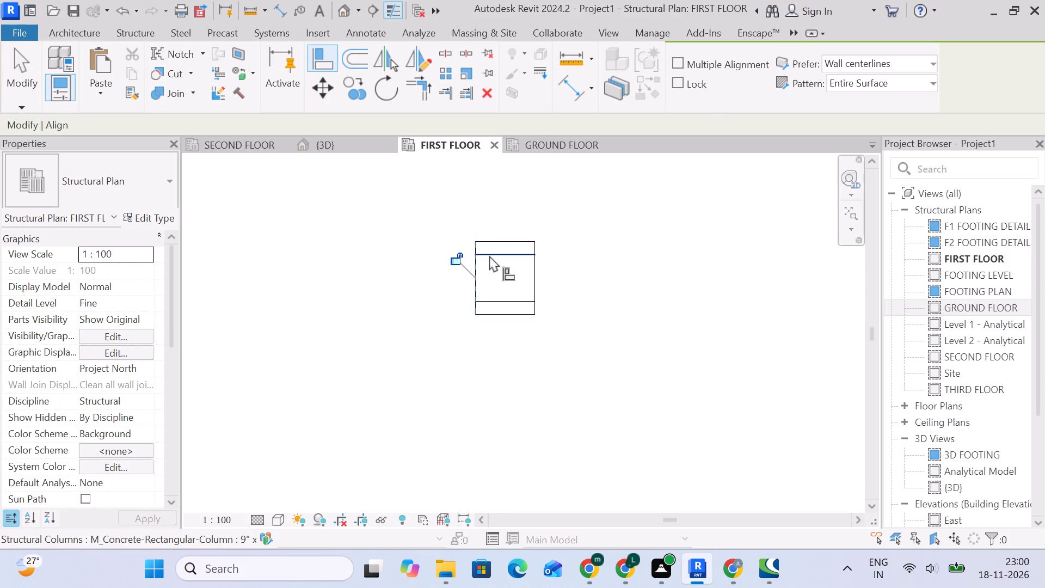
pyautogui.click(489, 255)
pyautogui.click(490, 243)
# Align the first northern-row column east of the northwest corner to the west and north edges of its linked outline.
pyautogui.scroll(-6, 665, 340)
pyautogui.moveTo(733, 363); pyautogui.dragTo(362, 298, button='middle')
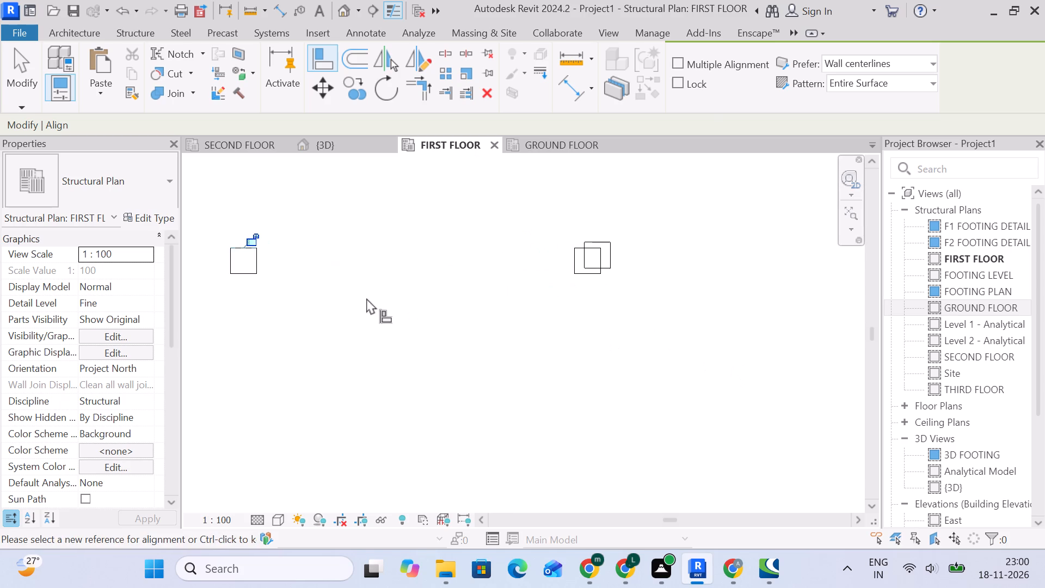
pyautogui.scroll(-5, 374, 297)
pyautogui.scroll(15, 497, 269)
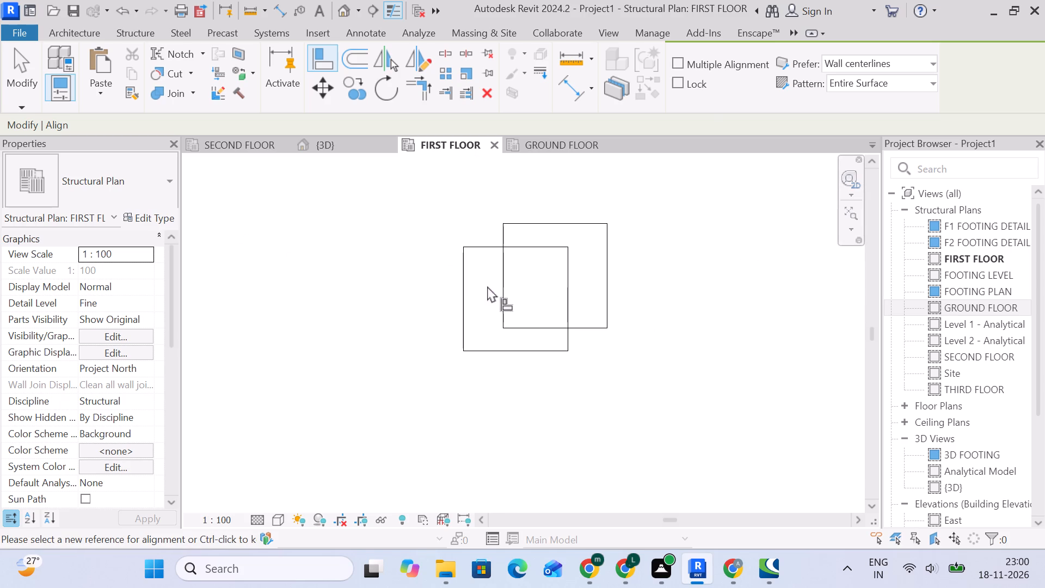
pyautogui.click(462, 281)
pyautogui.click(501, 274)
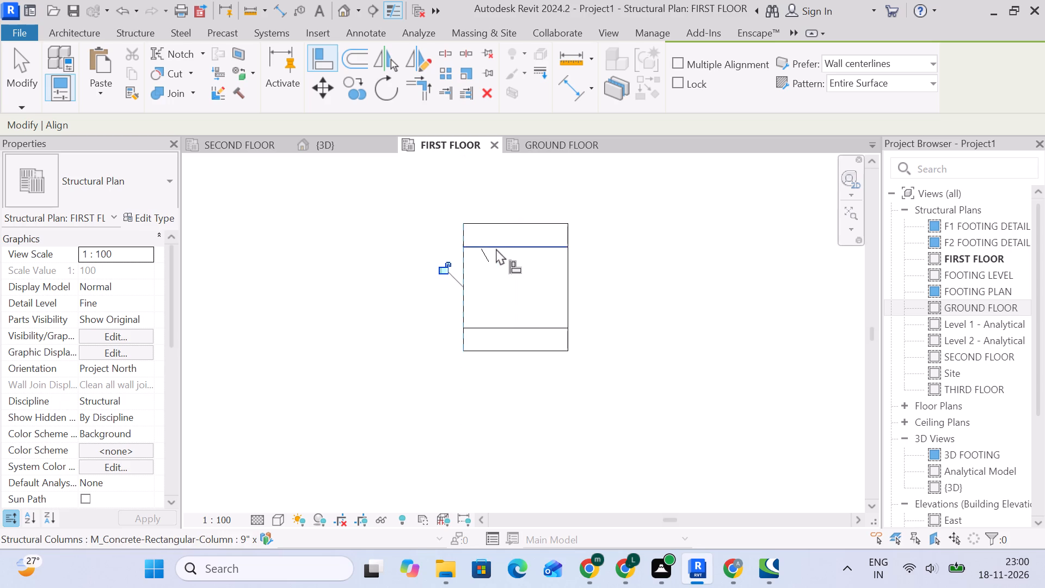
pyautogui.click(496, 248)
pyautogui.click(494, 226)
# Align the second northern-row column east of the northwest corner to the west and north edges of its linked outline.
pyautogui.scroll(-13, 554, 285)
pyautogui.moveTo(706, 334); pyautogui.dragTo(409, 298, button='middle')
pyautogui.scroll(15, 491, 259)
pyautogui.click(466, 242)
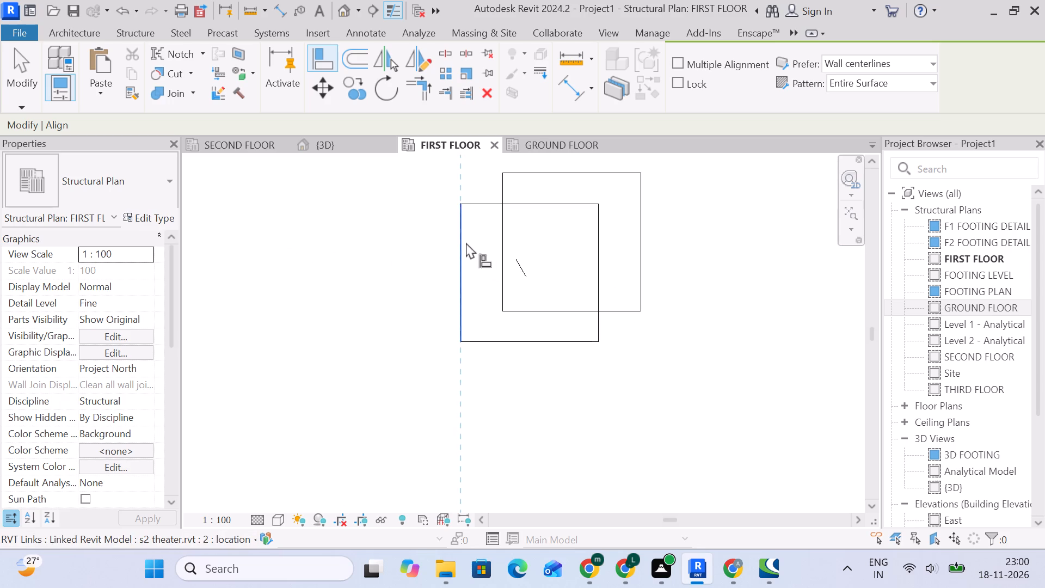
pyautogui.click(499, 239)
pyautogui.click(506, 199)
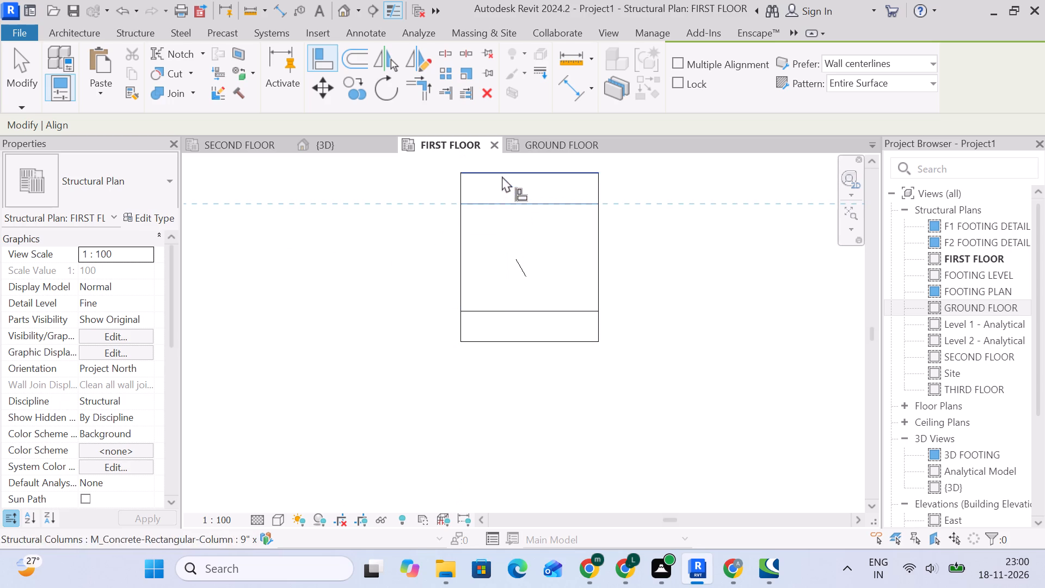
pyautogui.click(502, 176)
# Align the third northern-row column east of the northwest corner to the west and north edges of its linked outline.
pyautogui.scroll(-6, 589, 273)
pyautogui.moveTo(706, 305); pyautogui.dragTo(337, 305, button='middle')
pyautogui.moveTo(743, 303); pyautogui.dragTo(408, 293, button='middle')
pyautogui.scroll(-1, 407, 292)
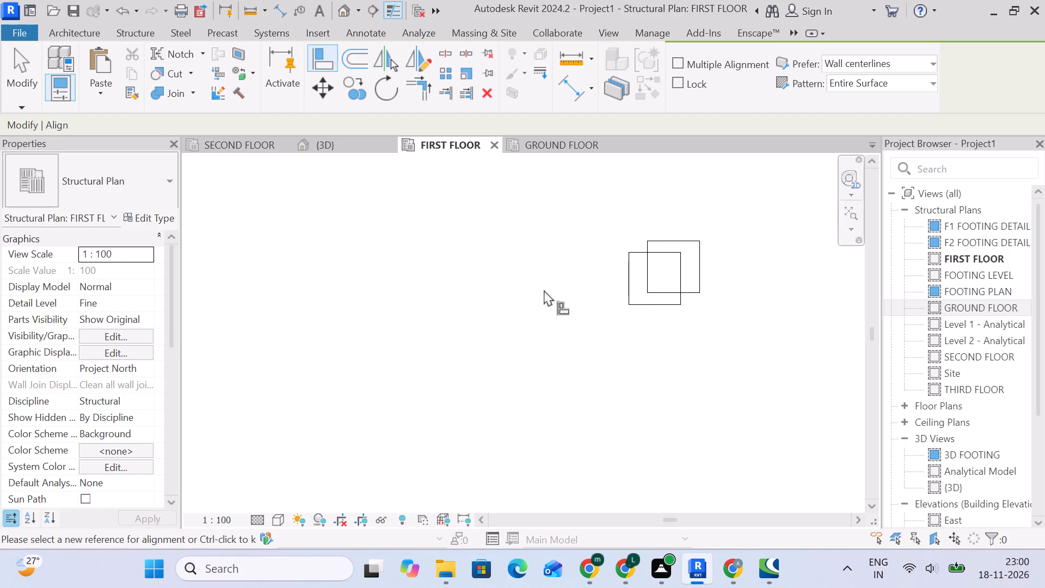
pyautogui.moveTo(629, 286); pyautogui.dragTo(431, 285, button='middle')
pyautogui.scroll(10, 439, 280)
pyautogui.moveTo(371, 275); pyautogui.dragTo(406, 276)
pyautogui.click(452, 274)
pyautogui.click(448, 211)
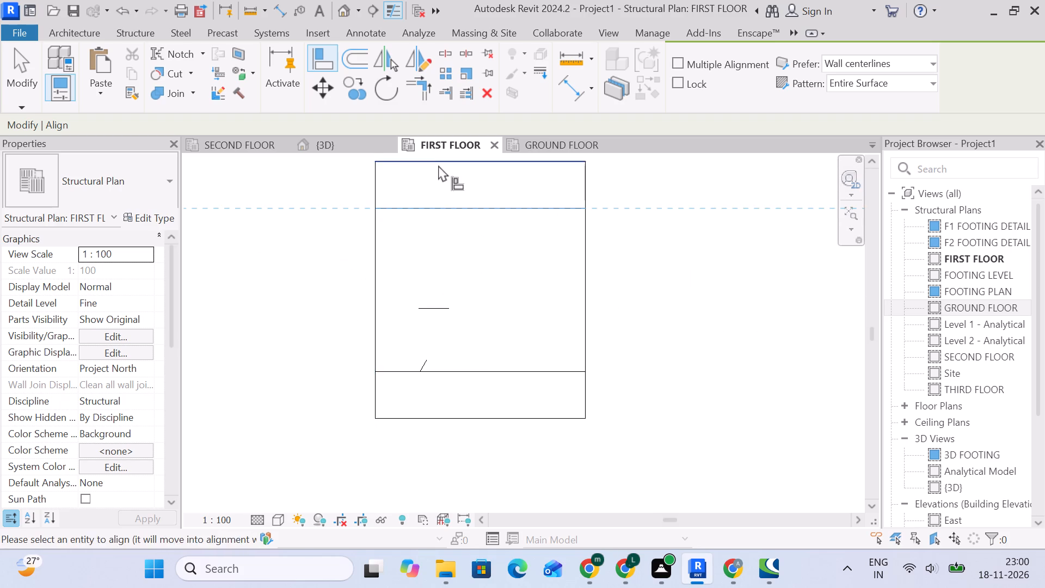
pyautogui.click(438, 164)
# Align the fourth northern-row column east of the northwest corner to the west and north edges of its linked outline.
pyautogui.scroll(-13, 655, 323)
pyautogui.moveTo(753, 358); pyautogui.dragTo(371, 302, button='middle')
pyautogui.moveTo(644, 296); pyautogui.dragTo(549, 296, button='middle')
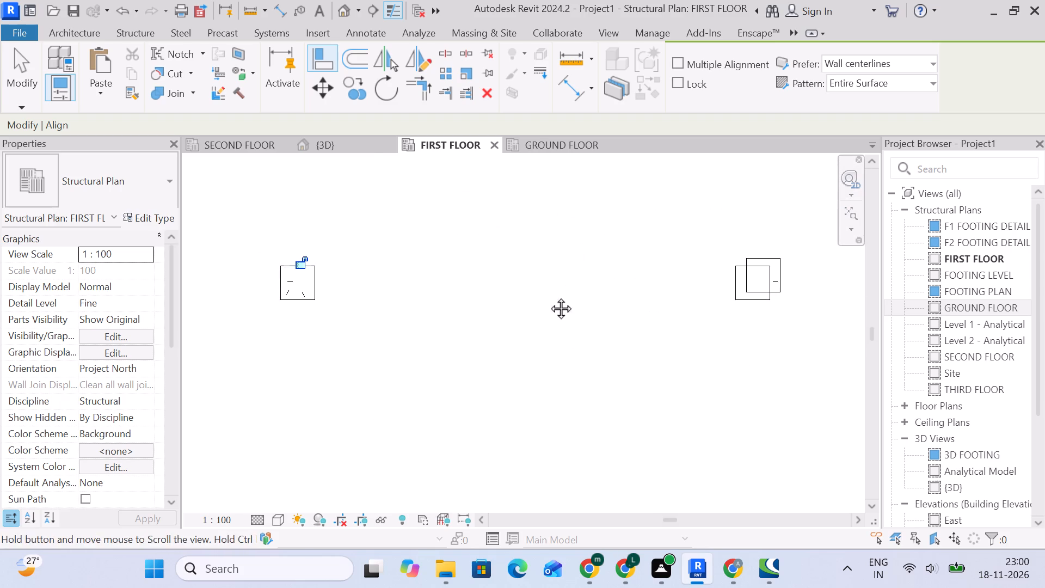
pyautogui.moveTo(549, 296); pyautogui.dragTo(225, 296, button='middle')
pyautogui.scroll(9, 345, 271)
pyautogui.click(286, 292)
pyautogui.click(317, 293)
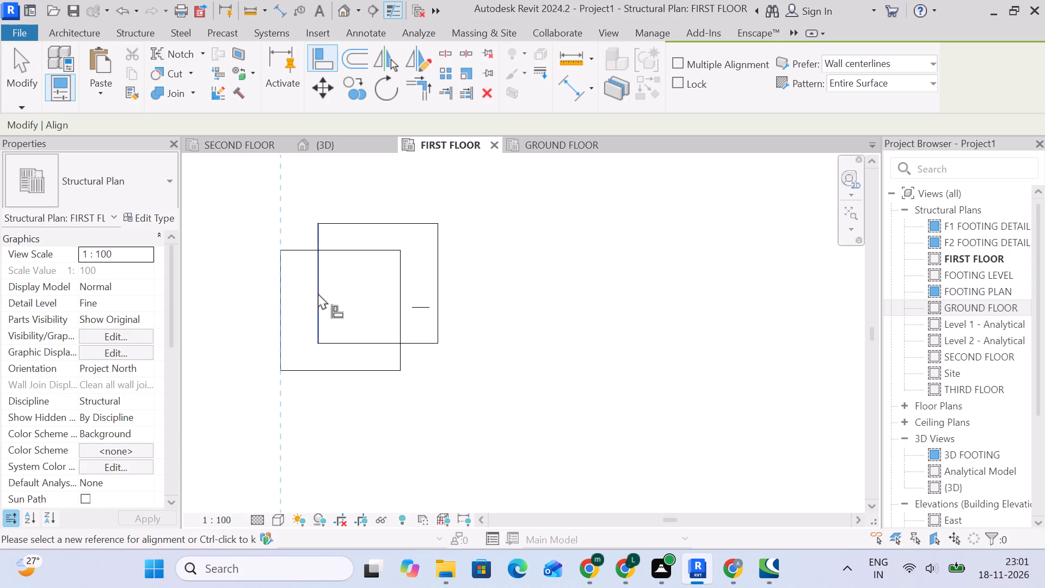
pyautogui.click(308, 252)
pyautogui.click(314, 226)
# Align the fifth northern-row column east of the northwest corner to the west and north edges of its linked outline.
pyautogui.scroll(-7, 568, 326)
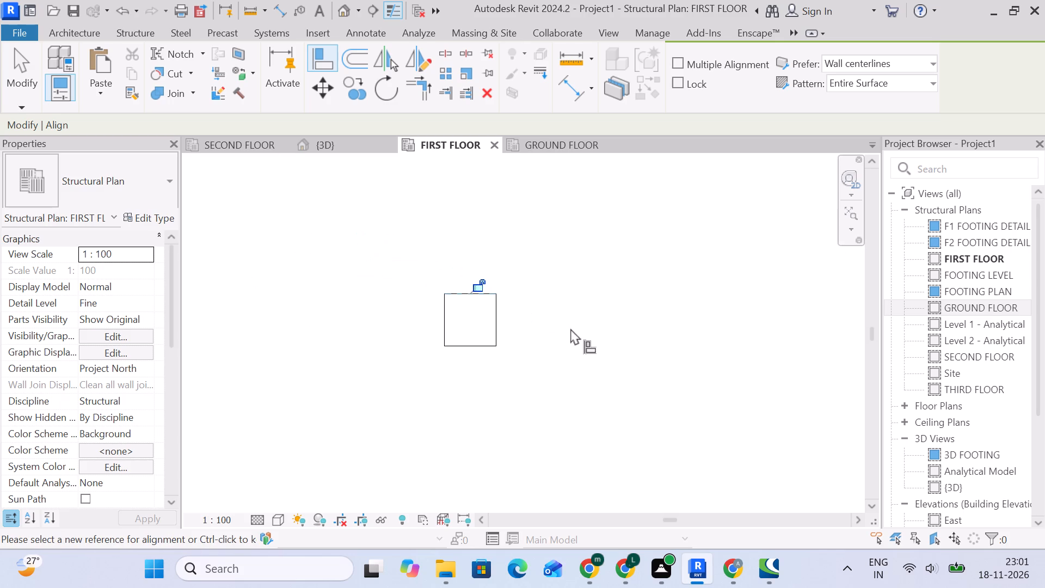
pyautogui.scroll(-6, 573, 328)
pyautogui.moveTo(698, 351); pyautogui.dragTo(434, 333, button='middle')
pyautogui.scroll(5, 484, 305)
pyautogui.scroll(10, 554, 292)
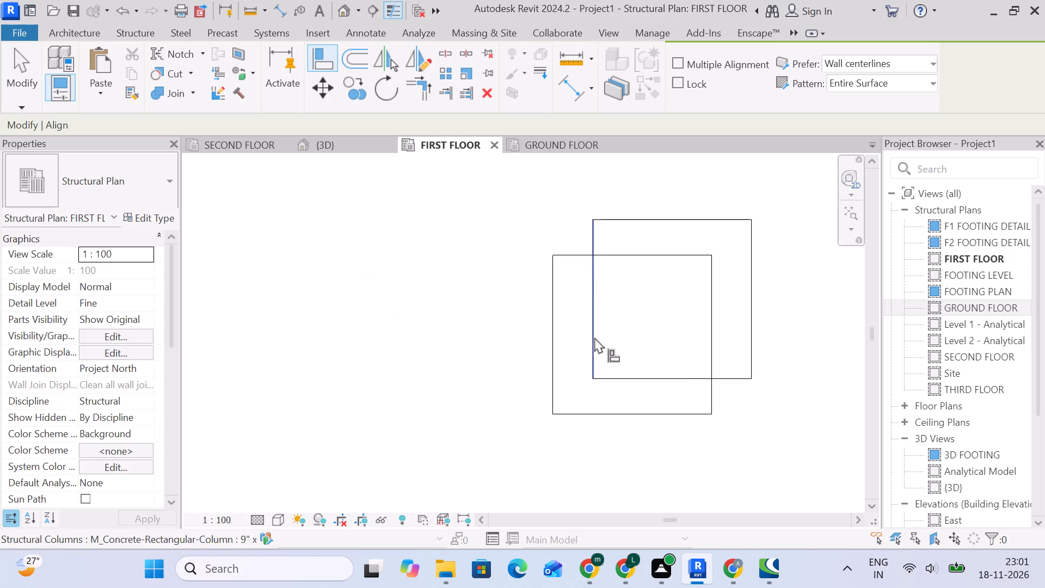
pyautogui.moveTo(661, 362); pyautogui.dragTo(530, 335, button='middle')
pyautogui.click(416, 294)
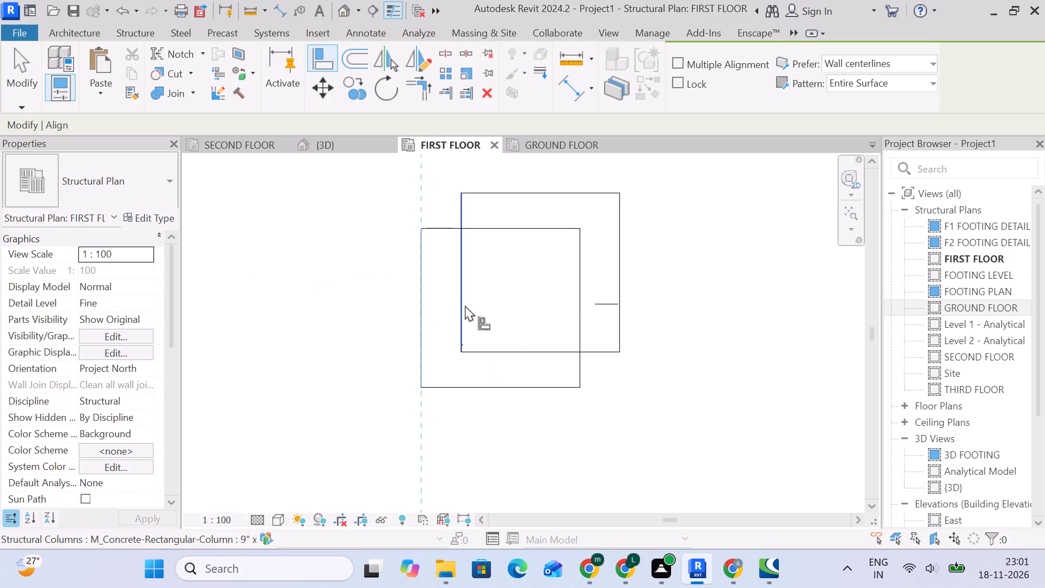
pyautogui.click(463, 305)
pyautogui.click(454, 228)
pyautogui.click(448, 195)
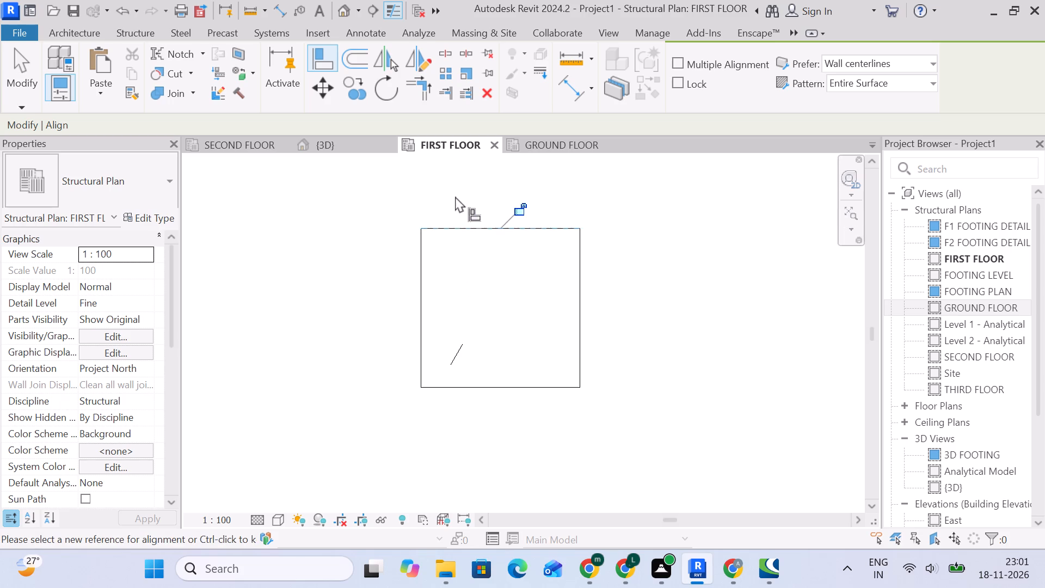
# Align the sixth northern-row column east of the northwest corner to the west and north edges of its linked outline.
pyautogui.scroll(-14, 571, 331)
pyautogui.moveTo(711, 356); pyautogui.dragTo(327, 356, button='middle')
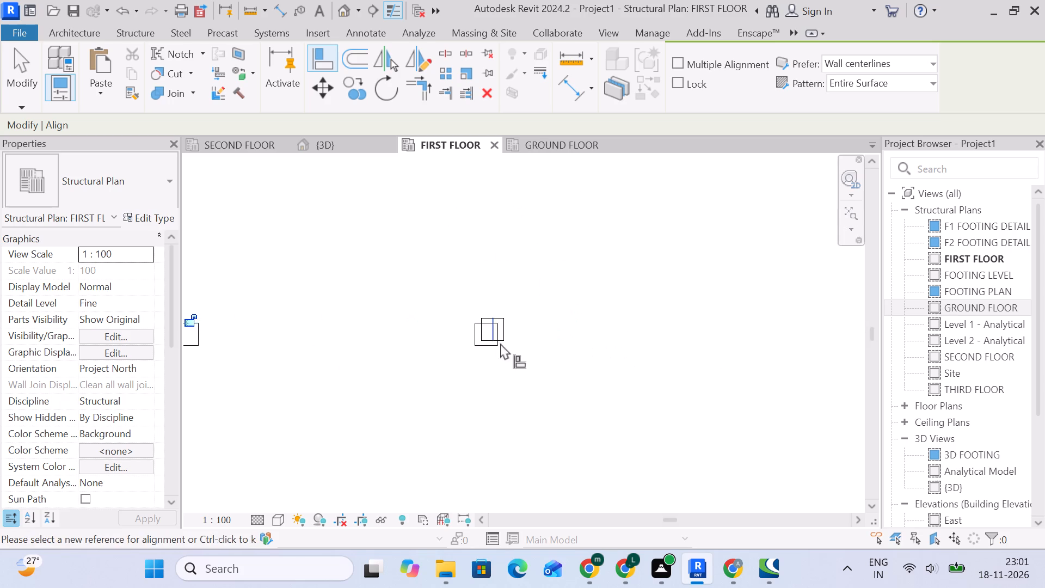
pyautogui.scroll(14, 500, 343)
pyautogui.click(448, 324)
pyautogui.click(442, 321)
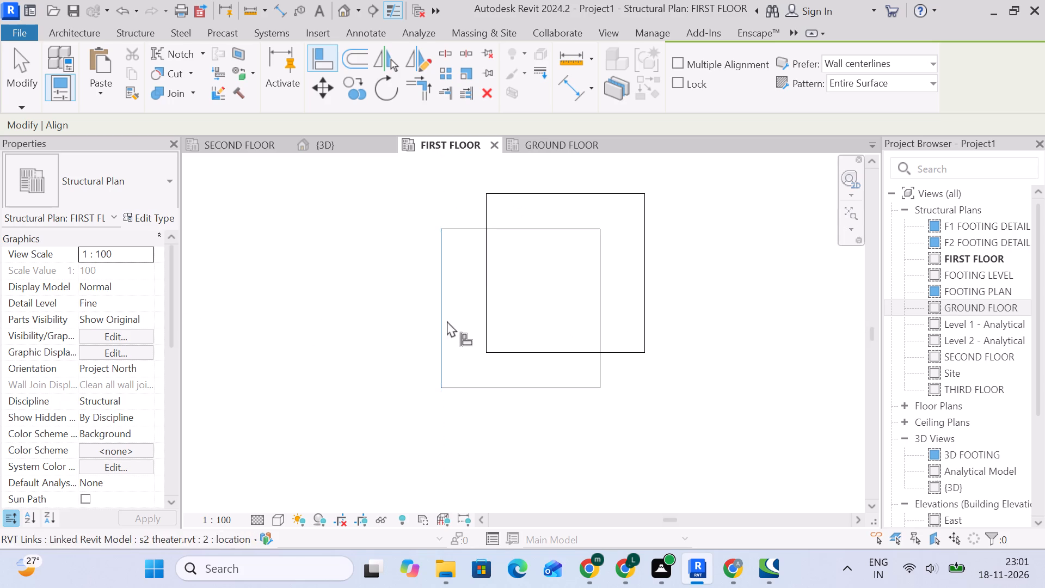
pyautogui.click(481, 314)
pyautogui.click(478, 231)
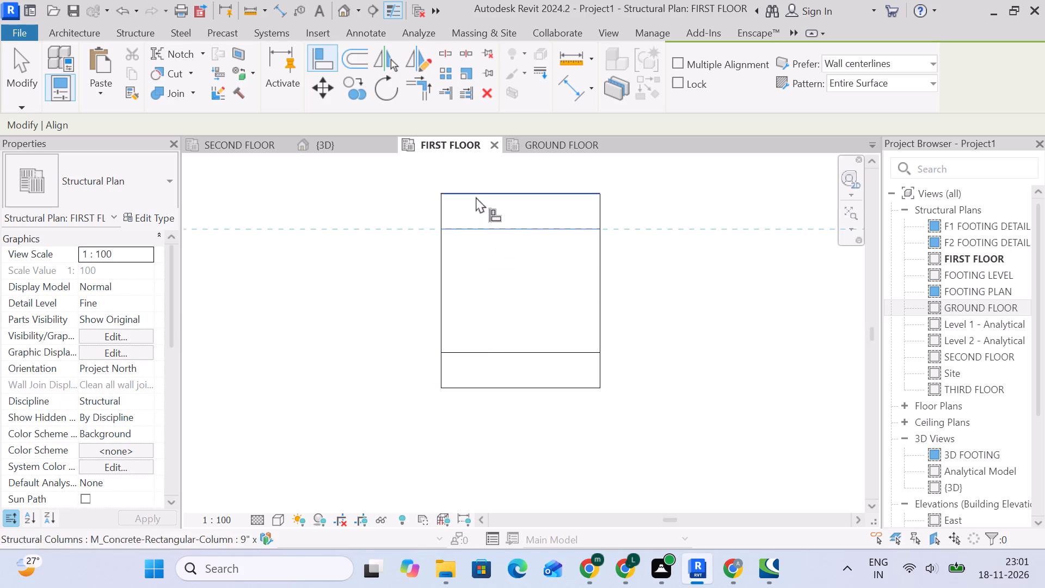
pyautogui.click(476, 197)
# Align the seventh northern-row column east of the northwest corner to the west and south edges of its linked outline.
pyautogui.scroll(-12, 504, 283)
pyautogui.scroll(-6, 552, 303)
pyautogui.moveTo(619, 327); pyautogui.dragTo(508, 309, button='middle')
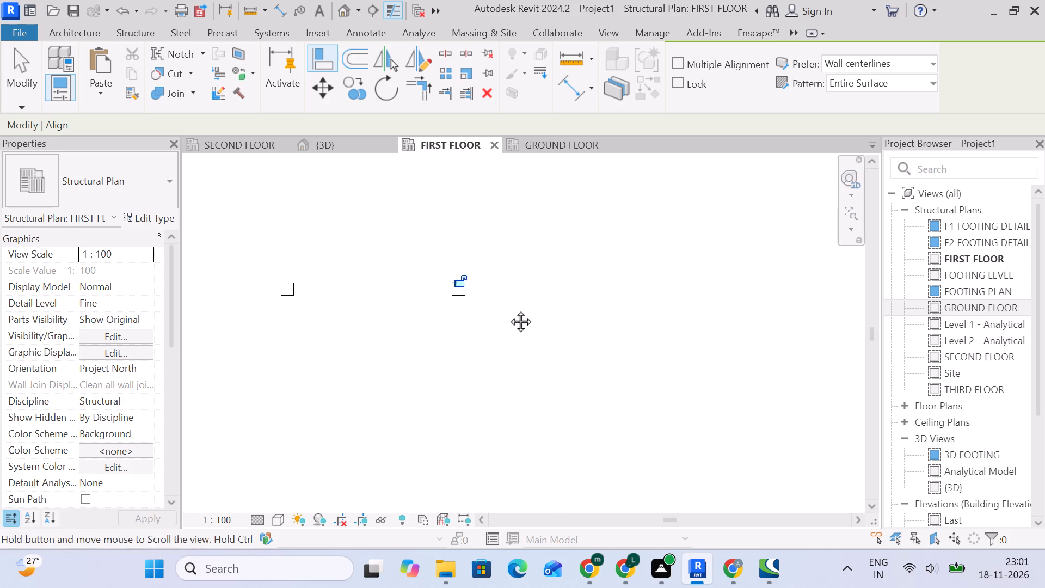
pyautogui.moveTo(508, 309); pyautogui.dragTo(505, 308, button='middle')
pyautogui.scroll(-5, 564, 305)
pyautogui.moveTo(553, 319); pyautogui.dragTo(212, 313, button='middle')
pyautogui.scroll(9, 371, 296)
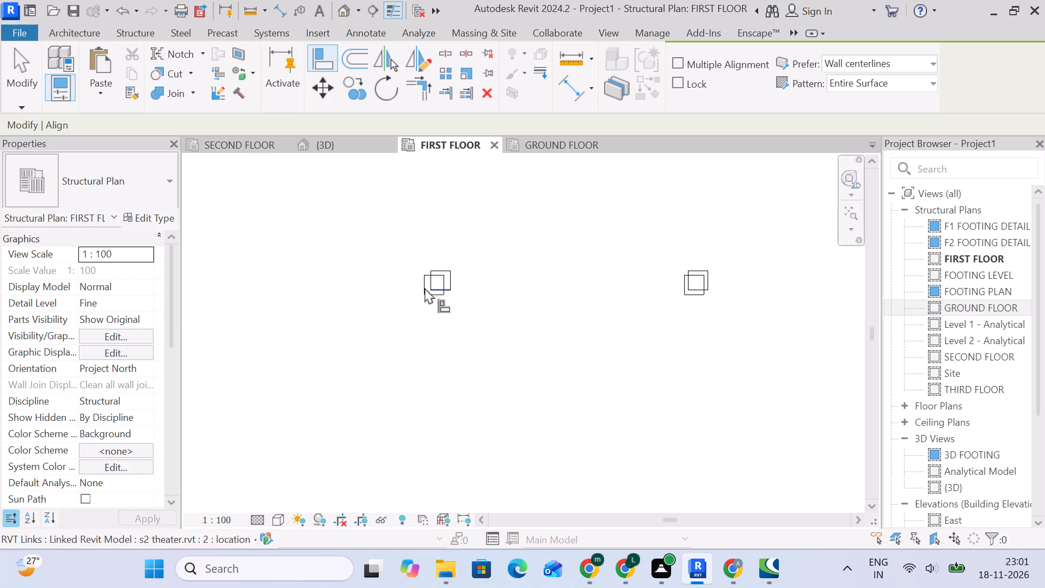
pyautogui.scroll(10, 425, 287)
pyautogui.click(418, 289)
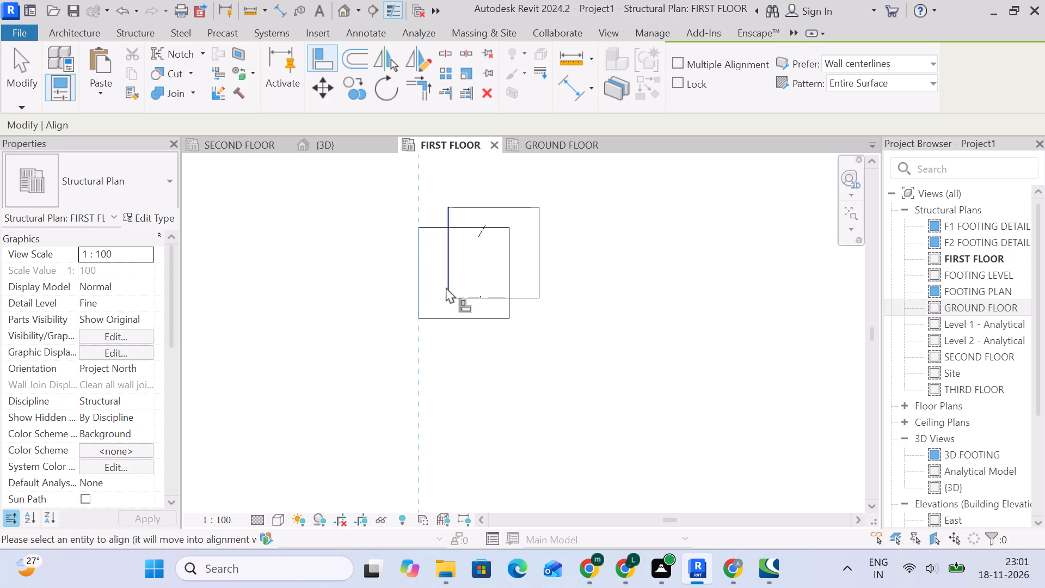
pyautogui.click(446, 283)
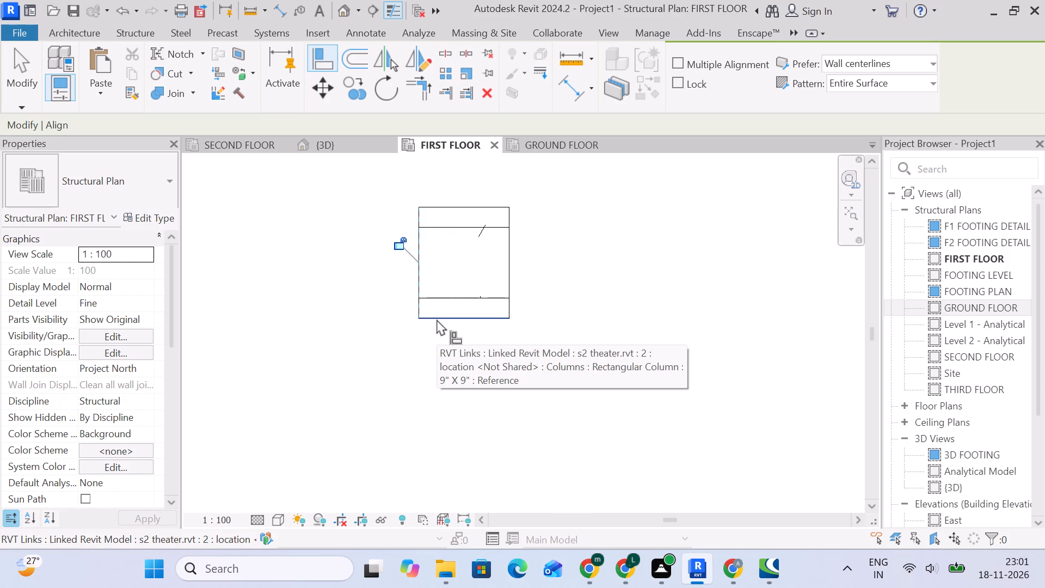
pyautogui.click(437, 319)
pyautogui.click(440, 298)
# Align the eighth northern-row column east of the northwest corner to the west and north edges of its linked outline.
pyautogui.scroll(-7, 437, 313)
pyautogui.scroll(-5, 593, 321)
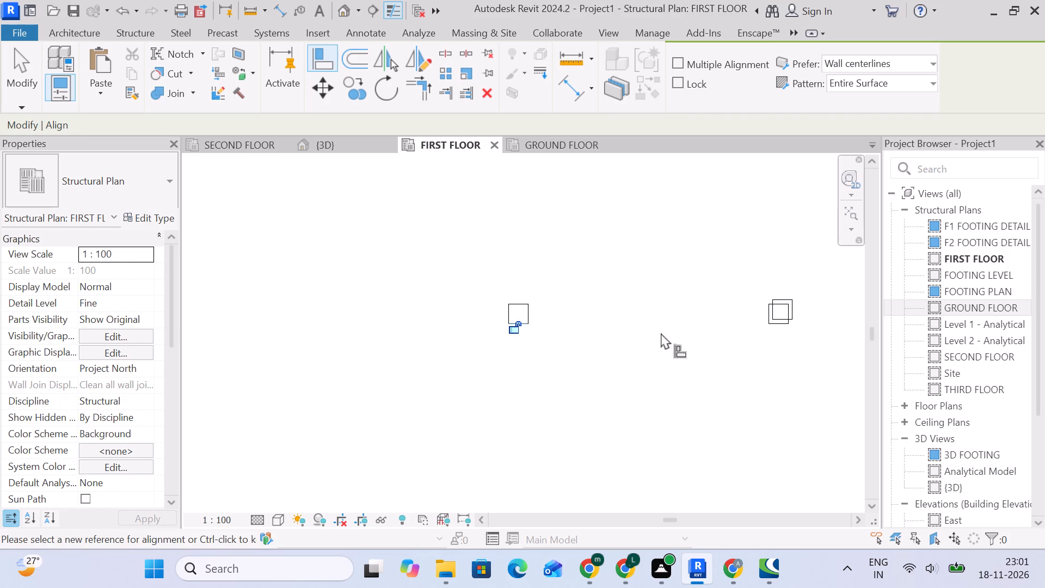
pyautogui.moveTo(661, 332); pyautogui.dragTo(336, 314, button='middle')
pyautogui.scroll(14, 410, 295)
pyautogui.click(442, 301)
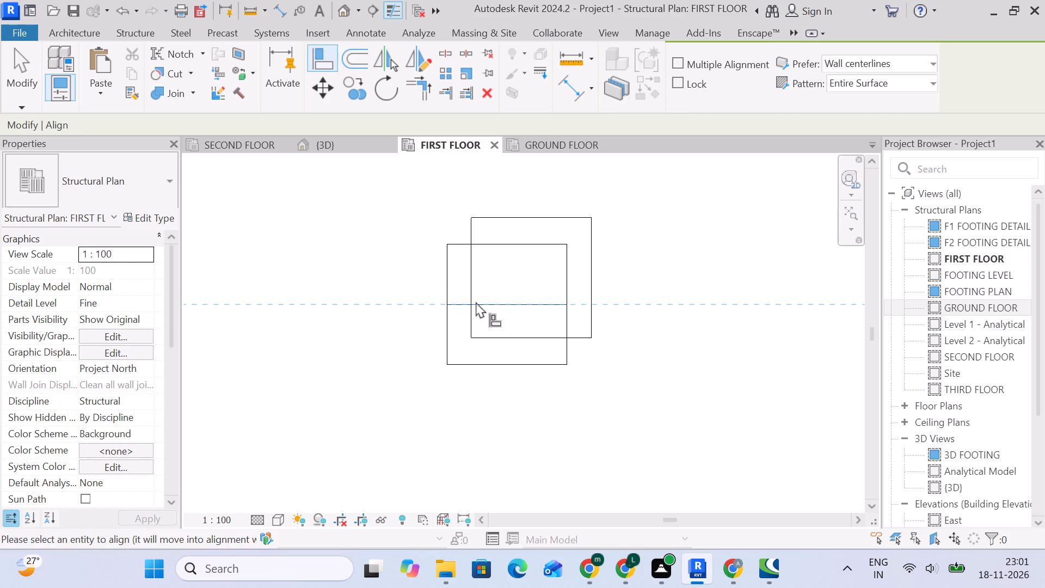
pyautogui.click(454, 305)
pyautogui.click(448, 317)
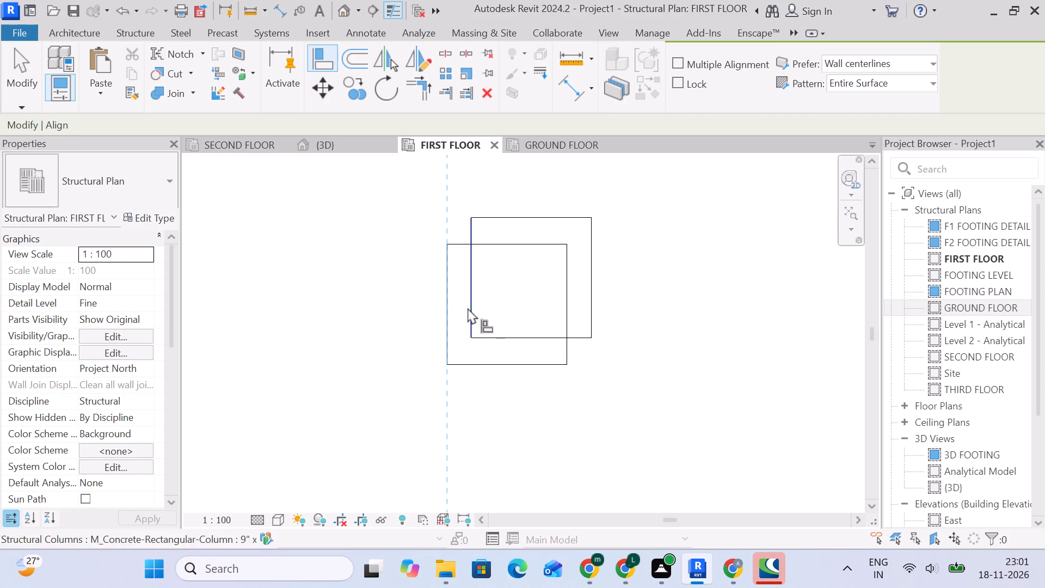
pyautogui.click(469, 308)
pyautogui.click(471, 242)
pyautogui.click(470, 221)
# Align the ninth northern-row column east of the northwest corner to the west and north edges of its linked outline.
pyautogui.scroll(-7, 643, 302)
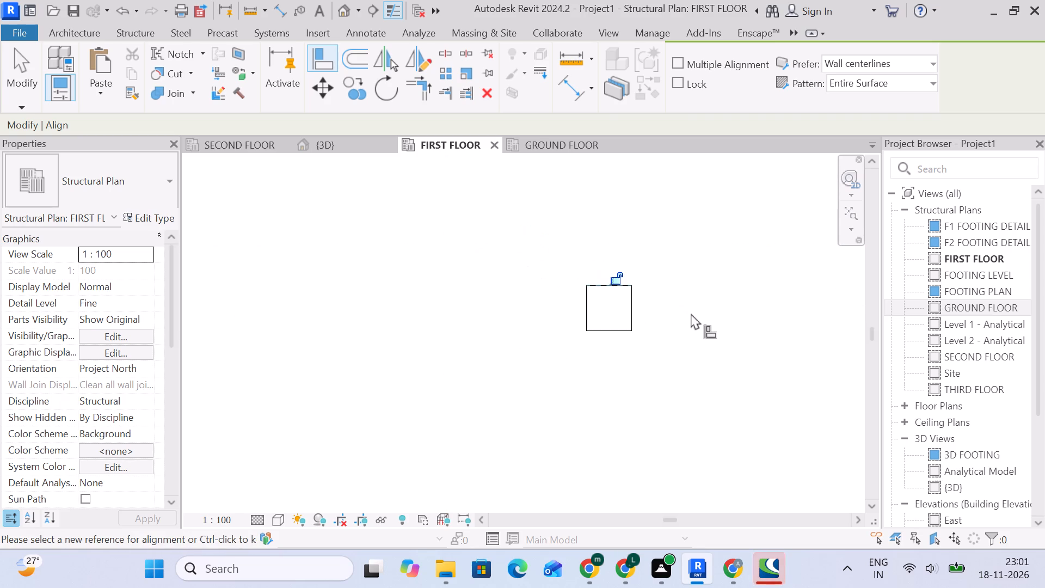
pyautogui.scroll(-4, 715, 316)
pyautogui.moveTo(722, 317); pyautogui.dragTo(383, 312, button='middle')
pyautogui.moveTo(626, 287); pyautogui.dragTo(401, 284, button='middle')
pyautogui.moveTo(608, 284); pyautogui.dragTo(450, 285, button='middle')
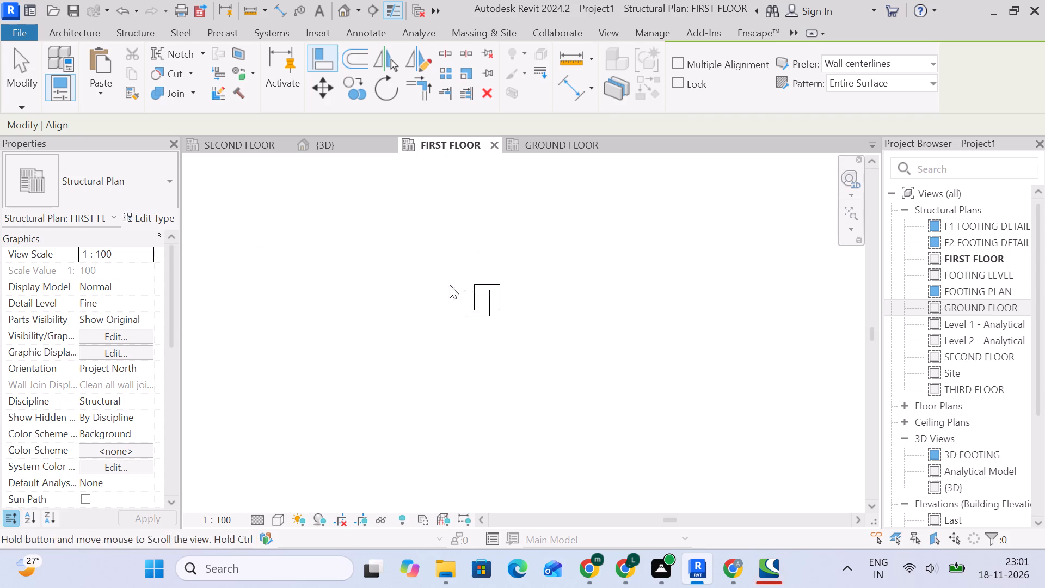
pyautogui.moveTo(450, 285); pyautogui.dragTo(448, 284, button='middle')
pyautogui.scroll(9, 471, 299)
pyautogui.click(439, 308)
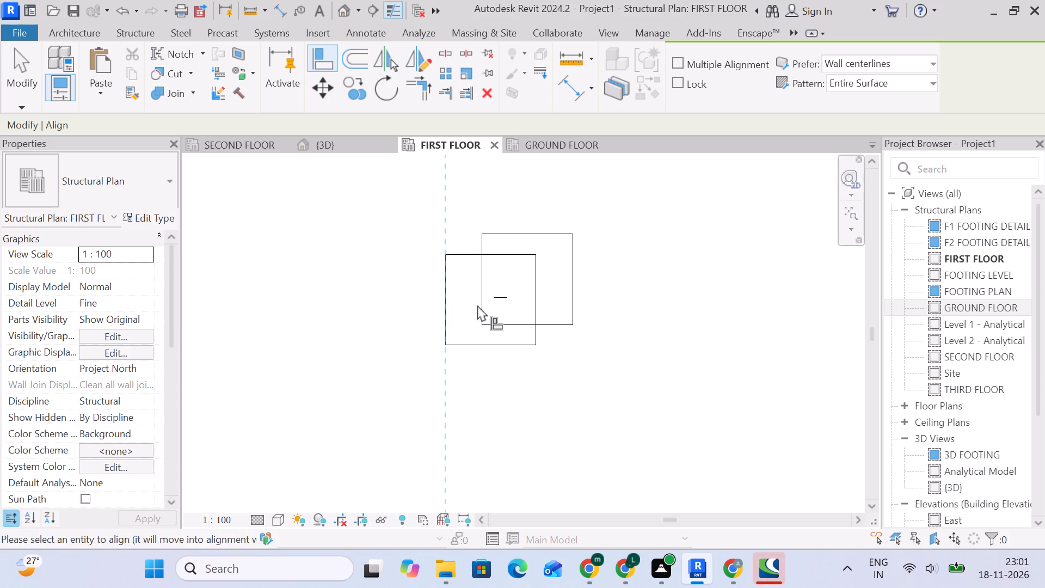
pyautogui.click(480, 305)
pyautogui.click(472, 258)
pyautogui.click(469, 238)
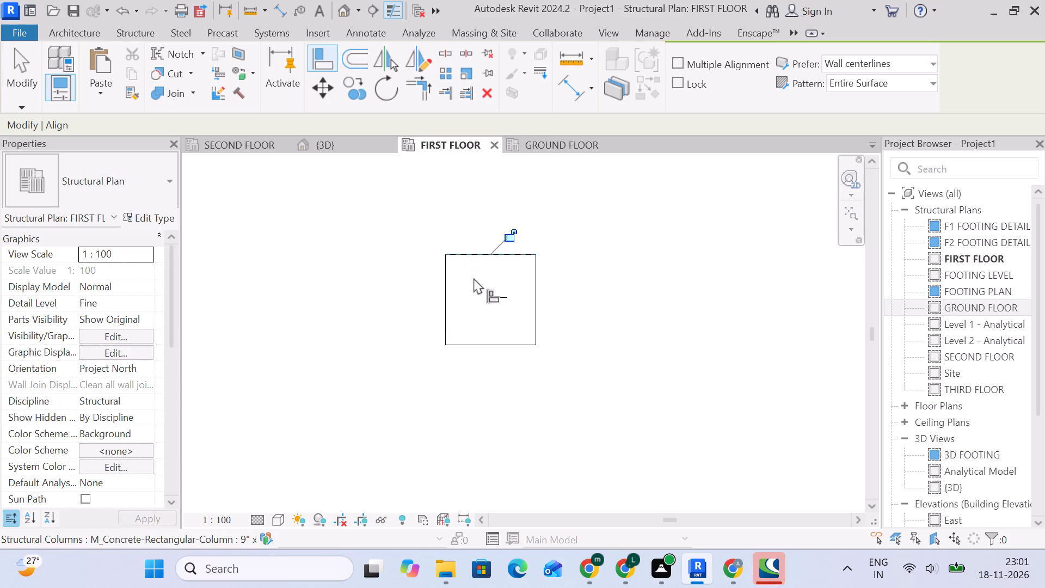
# Align the first column south of the ninth northern-row column to the west and south edges of its linked outline.
pyautogui.scroll(-19, 474, 281)
pyautogui.scroll(10, 482, 376)
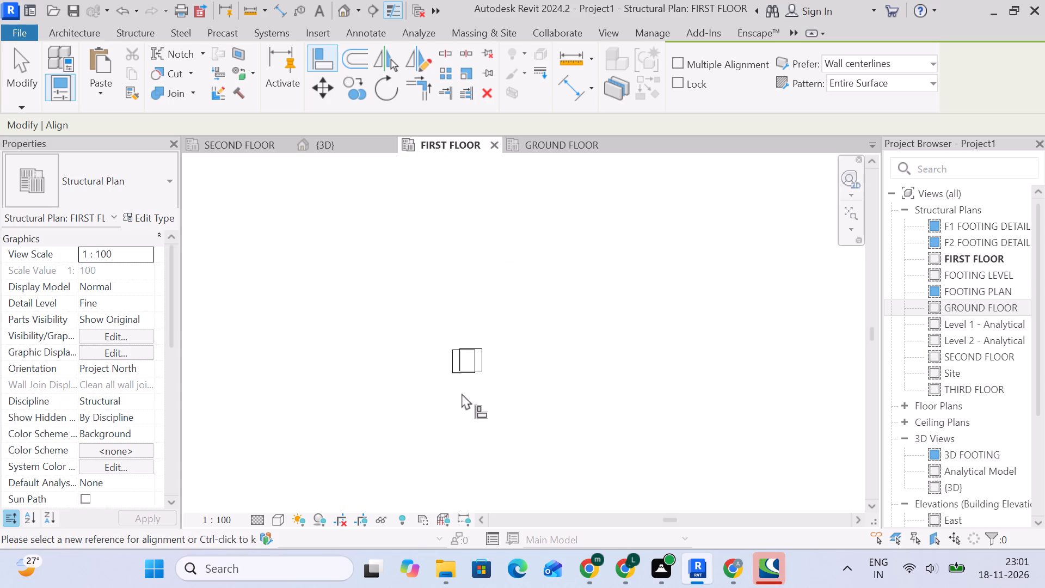
pyautogui.scroll(11, 459, 377)
pyautogui.moveTo(463, 369); pyautogui.dragTo(493, 311, button='middle')
pyautogui.scroll(4, 489, 310)
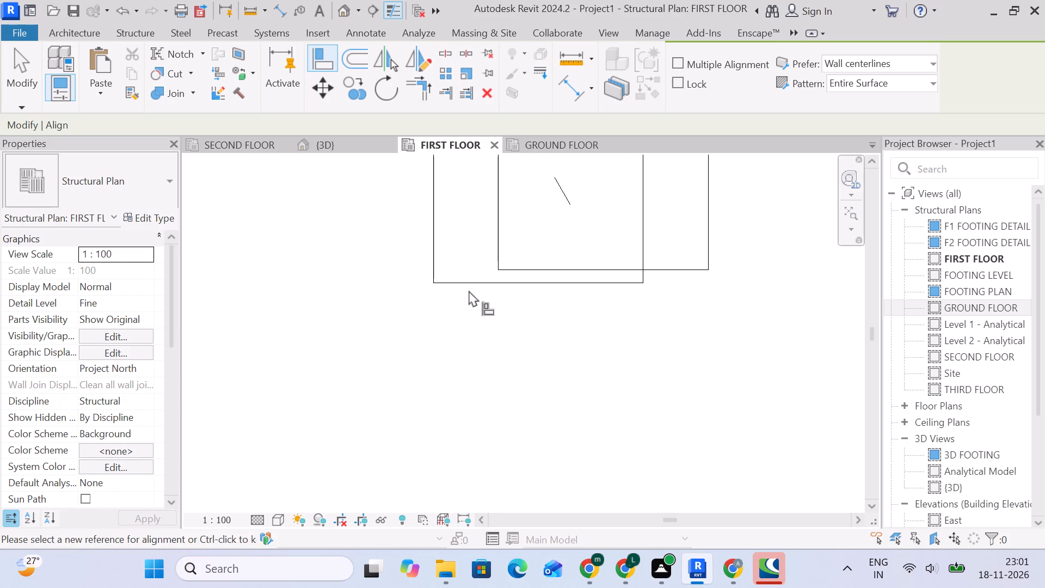
pyautogui.click(469, 290)
pyautogui.click(433, 260)
pyautogui.click(495, 250)
pyautogui.click(485, 281)
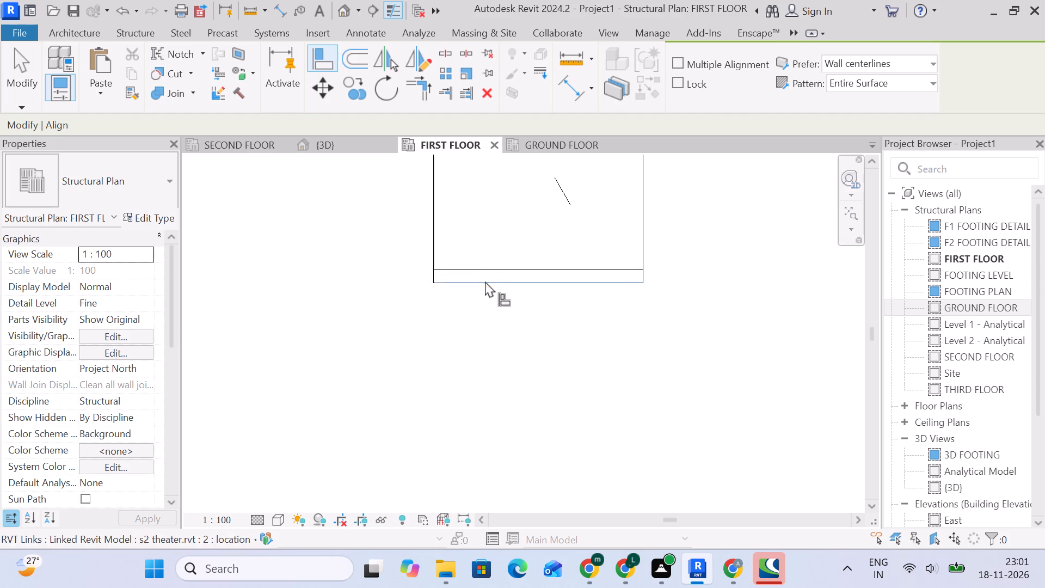
pyautogui.click(484, 268)
# Align the second column south of the ninth northern-row column to the west and south edges of its linked outline.
pyautogui.scroll(-14, 475, 268)
pyautogui.scroll(-7, 474, 304)
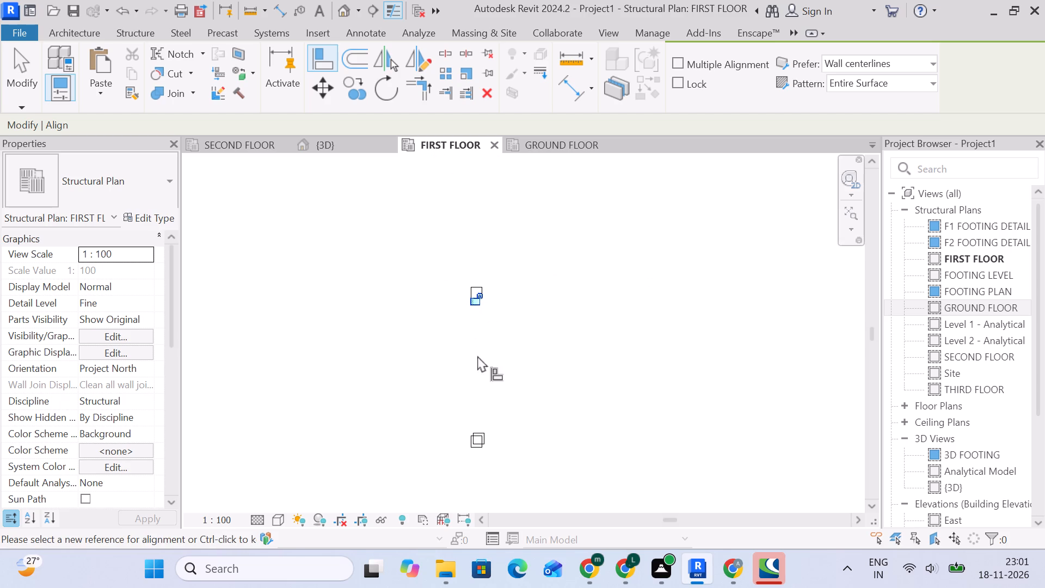
pyautogui.scroll(-2, 477, 362)
pyautogui.scroll(5, 458, 458)
pyautogui.scroll(16, 476, 409)
pyautogui.moveTo(534, 434); pyautogui.dragTo(528, 430, button='middle')
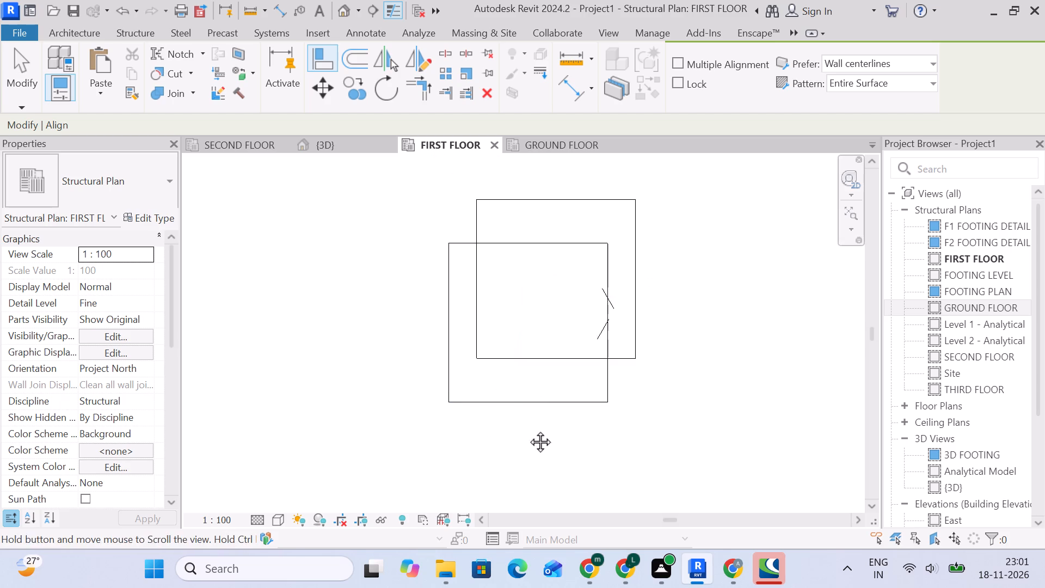
pyautogui.moveTo(528, 430); pyautogui.dragTo(518, 414, button='middle')
pyautogui.click(433, 340)
pyautogui.click(453, 318)
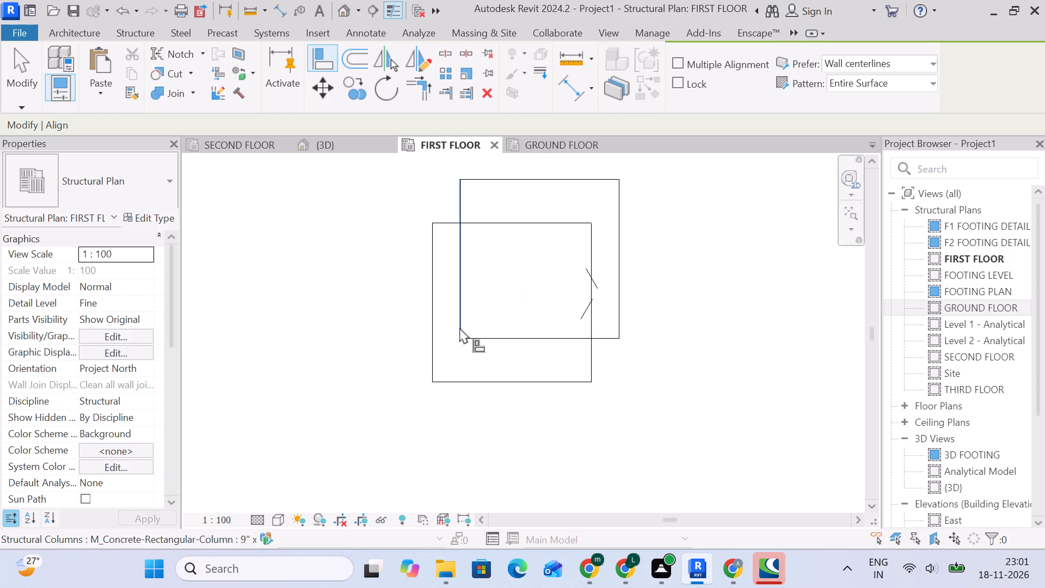
pyautogui.click(438, 327)
pyautogui.click(457, 313)
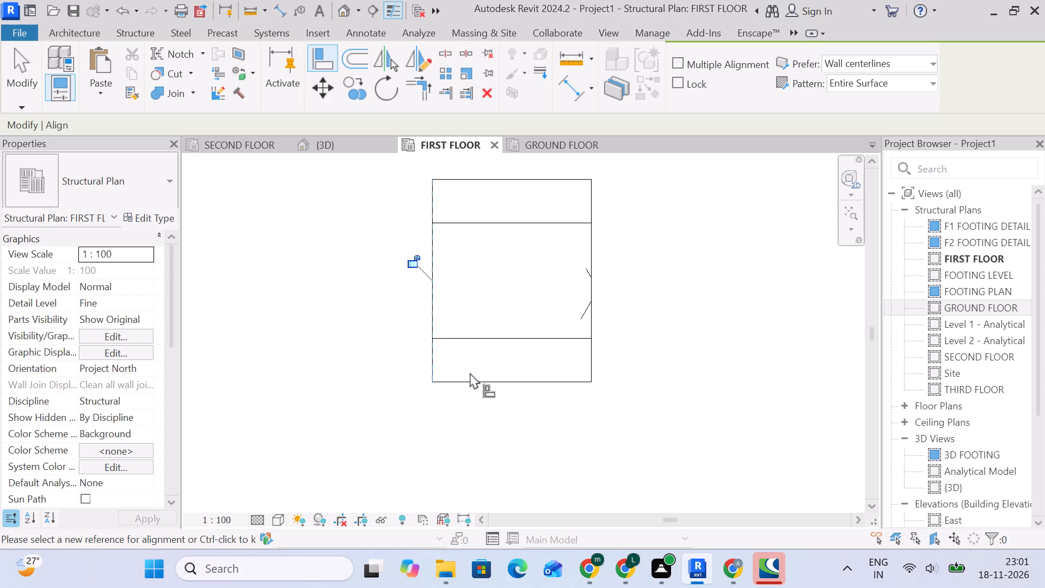
pyautogui.click(471, 376)
pyautogui.click(468, 338)
# Align the third column south of the ninth northern-row column to the west and south edges of its linked outline.
pyautogui.scroll(-6, 463, 375)
pyautogui.scroll(-5, 489, 428)
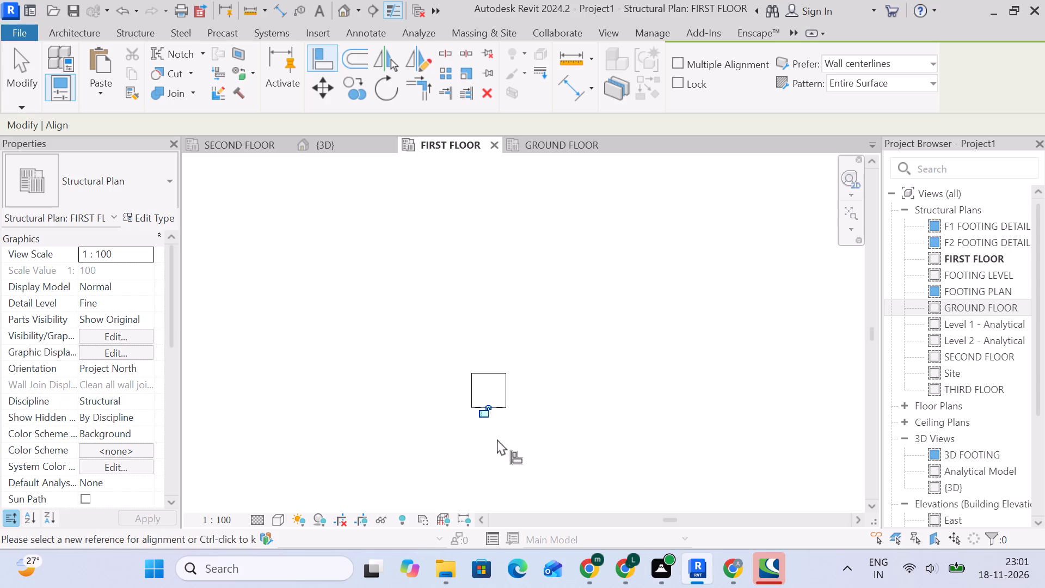
pyautogui.moveTo(497, 439); pyautogui.dragTo(487, 259, button='middle')
pyautogui.moveTo(510, 463); pyautogui.dragTo(524, 260, button='middle')
pyautogui.moveTo(535, 437); pyautogui.dragTo(548, 298, button='middle')
pyautogui.scroll(4, 494, 359)
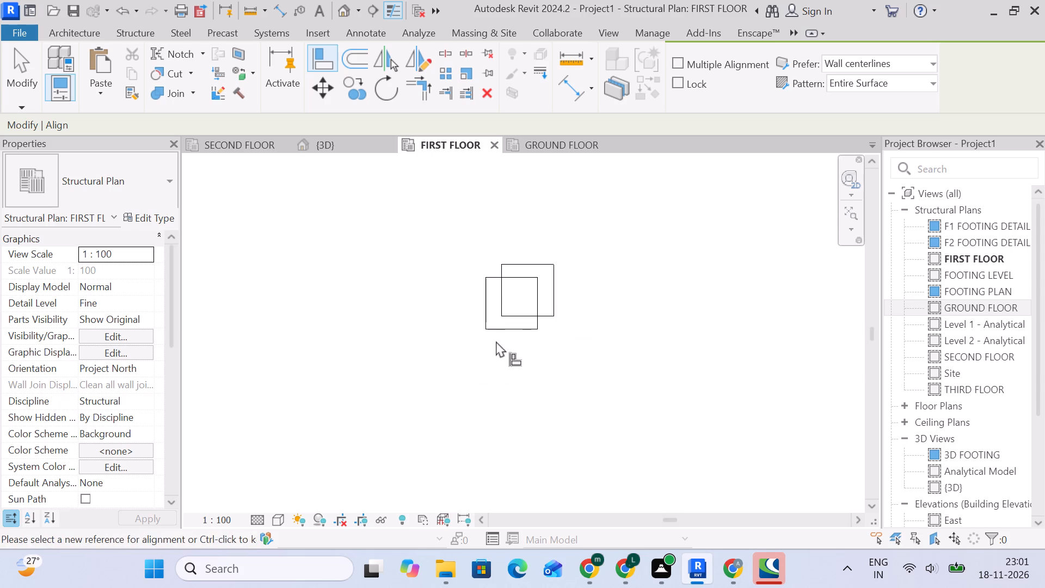
pyautogui.scroll(9, 496, 341)
pyautogui.click(467, 329)
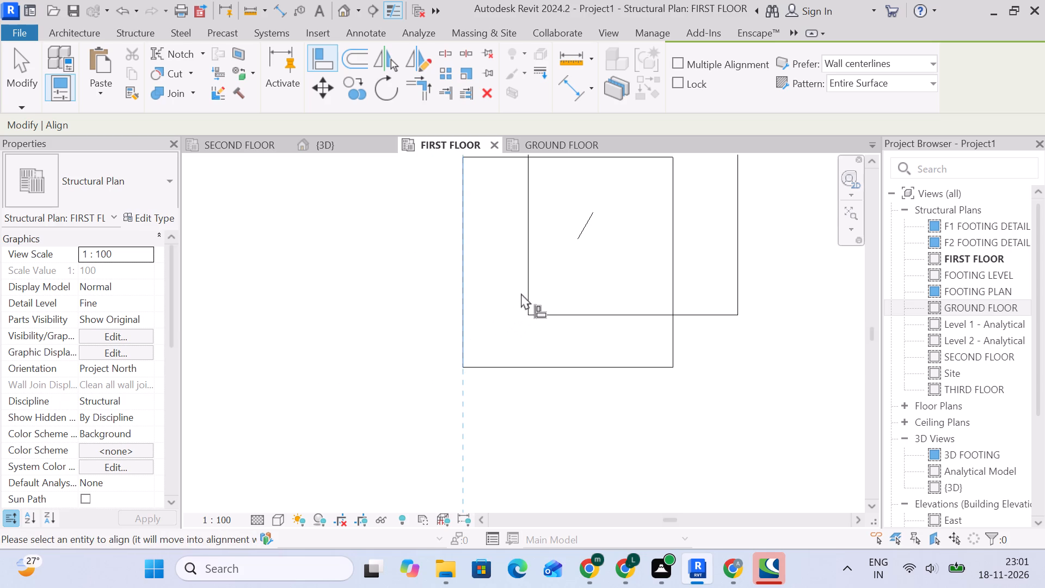
pyautogui.click(521, 292)
pyautogui.click(522, 372)
pyautogui.click(512, 310)
# Align the fourth column south of the ninth northern-row column to the west and south edges of its linked outline.
pyautogui.scroll(-7, 510, 360)
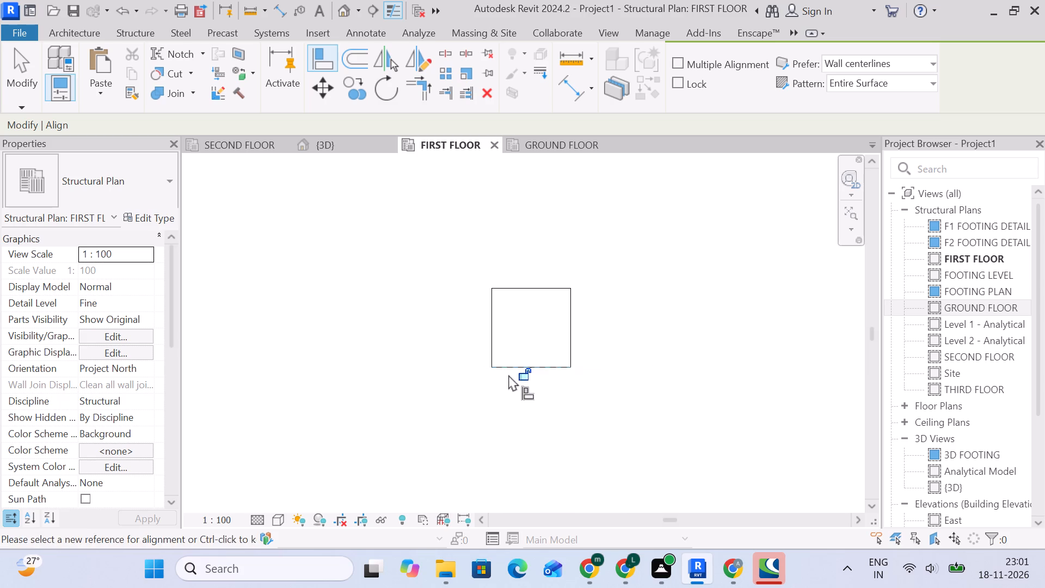
pyautogui.scroll(-6, 508, 375)
pyautogui.moveTo(556, 424); pyautogui.dragTo(568, 244, button='middle')
pyautogui.scroll(-5, 548, 399)
pyautogui.moveTo(540, 385); pyautogui.dragTo(537, 241, button='middle')
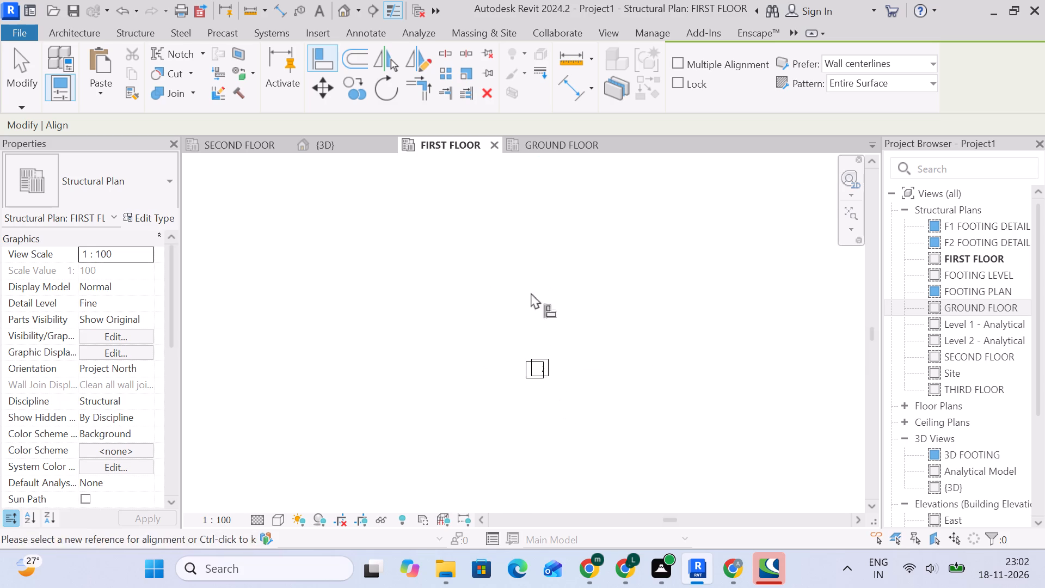
pyautogui.scroll(15, 531, 417)
pyautogui.moveTo(537, 389); pyautogui.dragTo(521, 352, button='middle')
pyautogui.scroll(3, 521, 352)
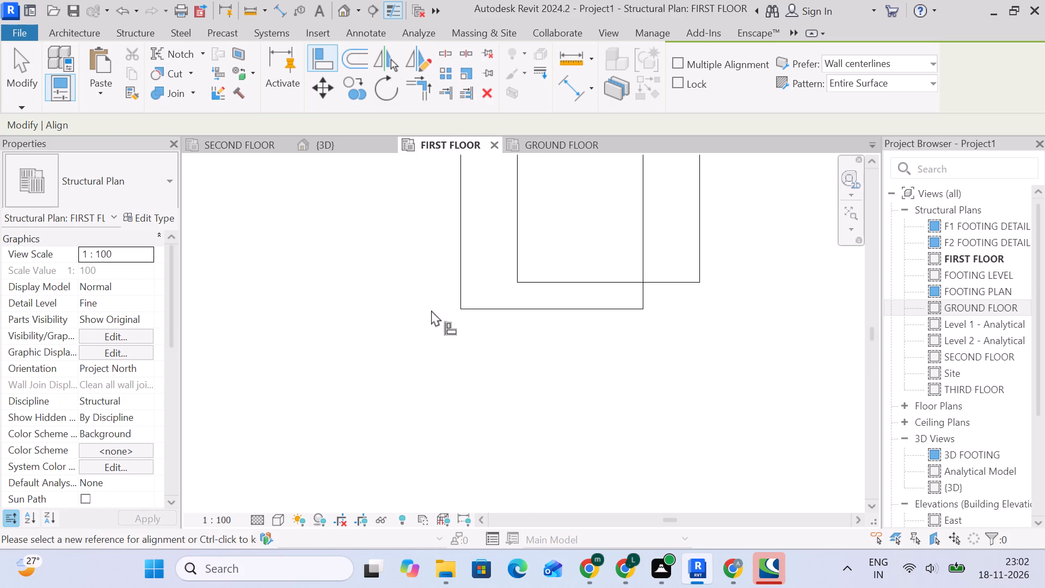
pyautogui.click(456, 262)
pyautogui.click(520, 245)
pyautogui.click(511, 307)
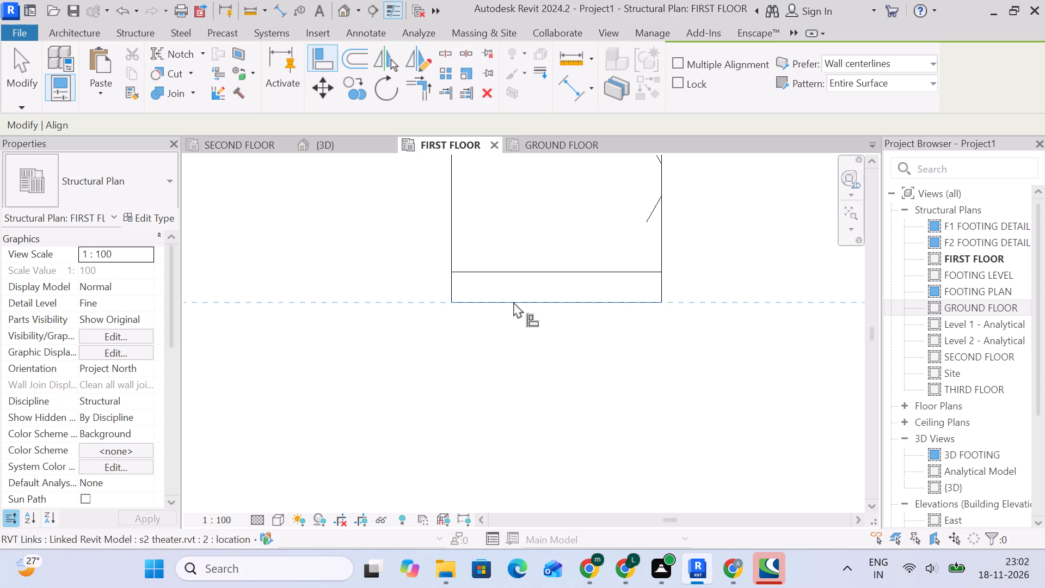
pyautogui.click(512, 272)
# Align the fifth column south of the ninth northern-row column to the west and south edges of its linked outline.
pyautogui.scroll(-13, 468, 334)
pyautogui.moveTo(518, 407); pyautogui.dragTo(527, 274, button='middle')
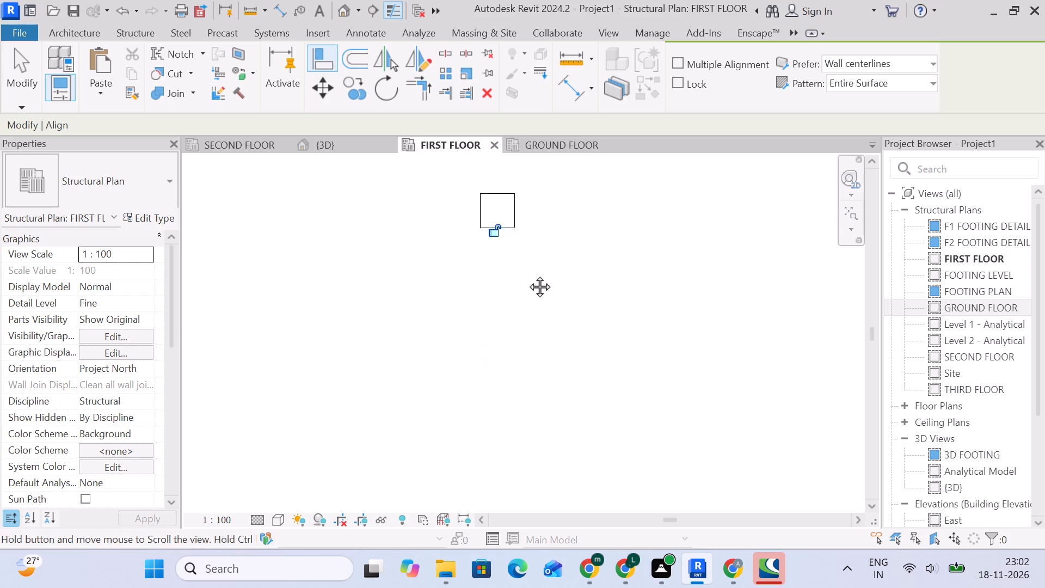
pyautogui.moveTo(527, 274); pyautogui.dragTo(527, 274, button='middle')
pyautogui.moveTo(534, 424); pyautogui.dragTo(545, 322, button='middle')
pyautogui.scroll(-11, 550, 328)
pyautogui.moveTo(554, 381); pyautogui.dragTo(552, 269, button='middle')
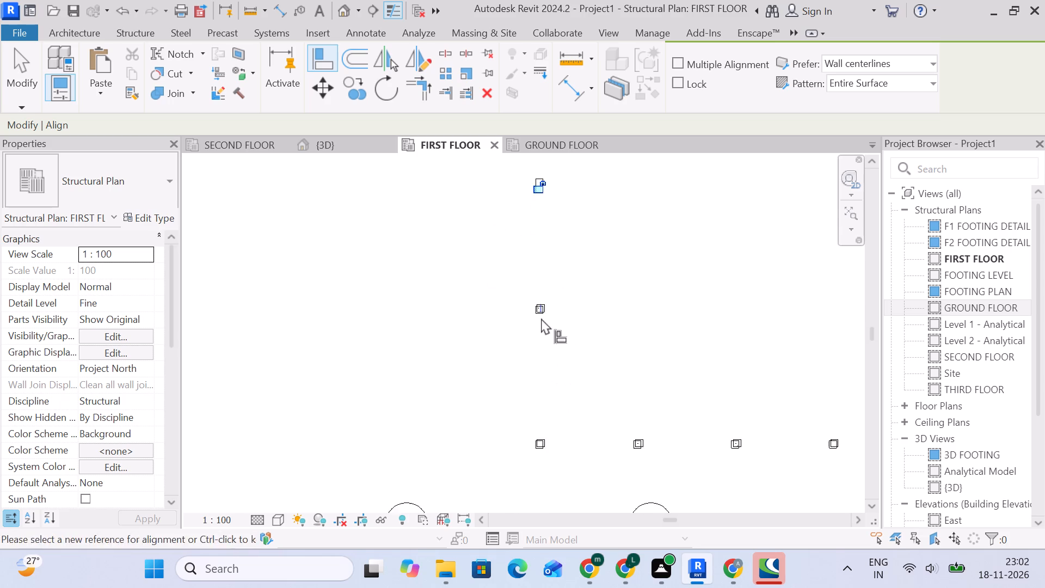
pyautogui.scroll(19, 540, 321)
pyautogui.click(515, 276)
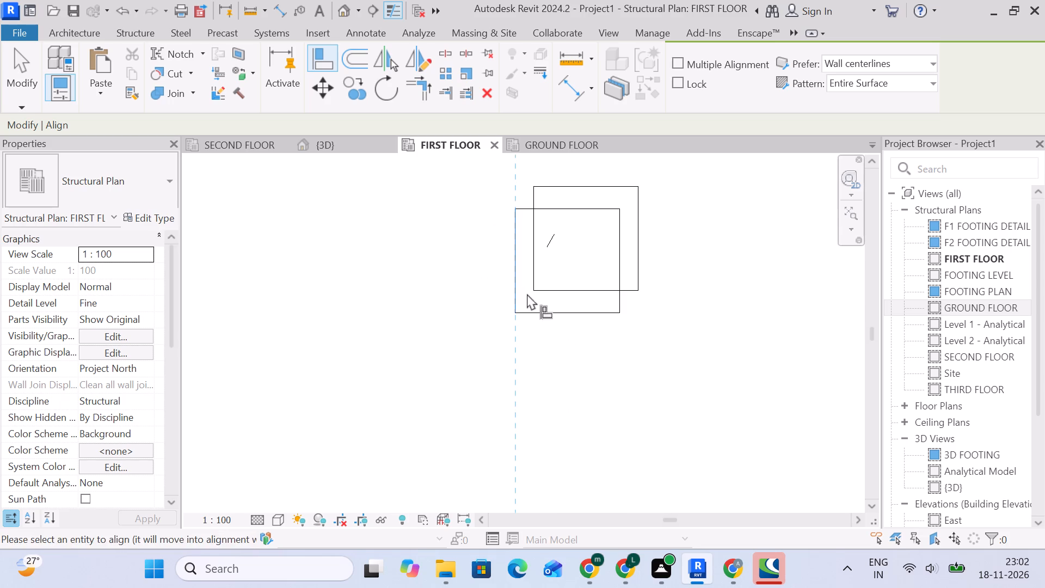
pyautogui.click(535, 277)
pyautogui.click(536, 311)
pyautogui.click(537, 289)
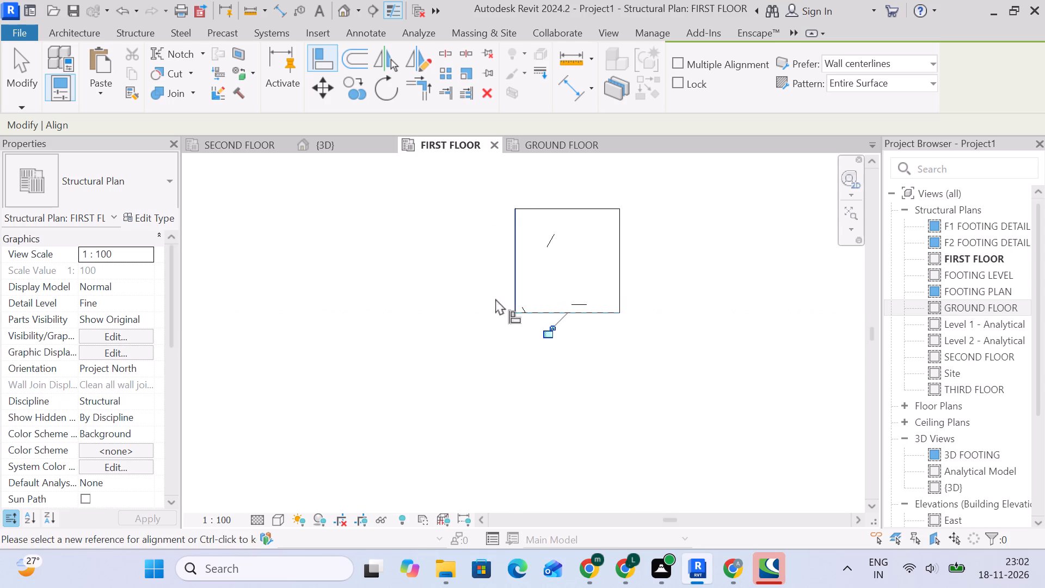
# Align the sixth column south of the ninth northern-row column to the west and south edges of its linked outline.
pyautogui.scroll(-14, 457, 324)
pyautogui.moveTo(500, 347); pyautogui.dragTo(452, 240, button='middle')
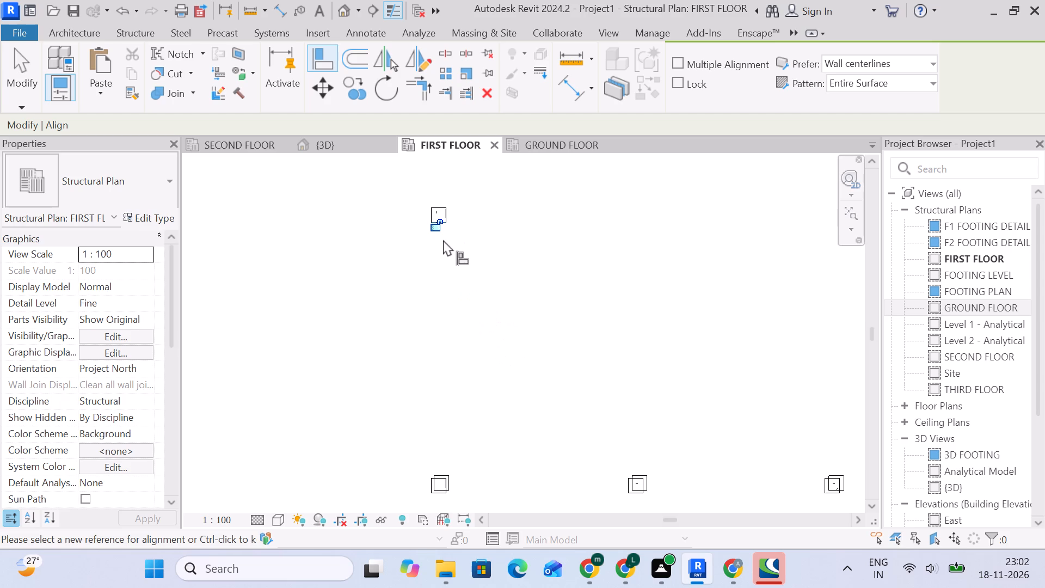
pyautogui.moveTo(420, 421); pyautogui.dragTo(407, 279, button='middle')
pyautogui.scroll(12, 442, 371)
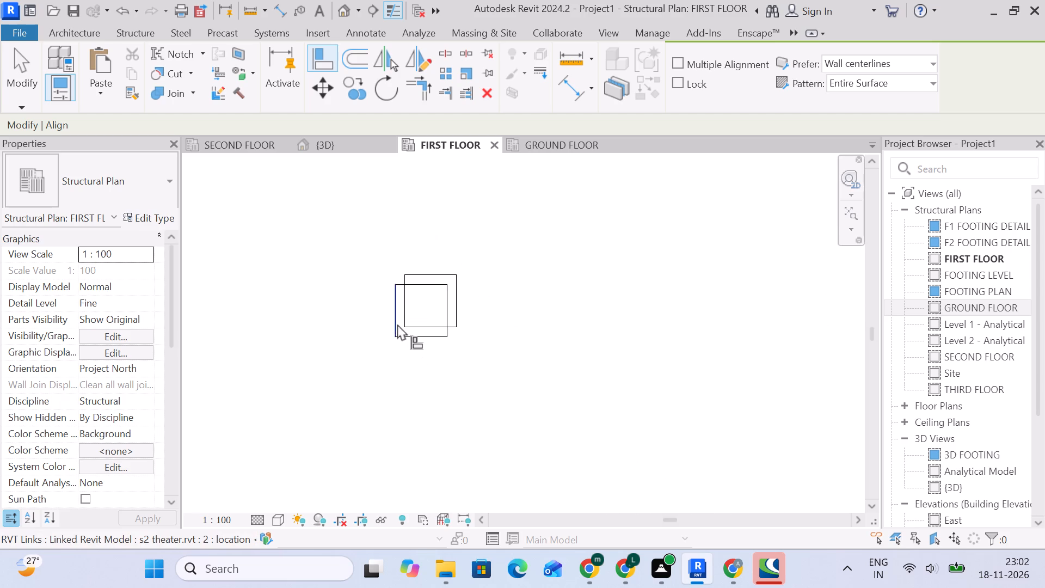
pyautogui.scroll(3, 397, 324)
pyautogui.moveTo(396, 317); pyautogui.dragTo(409, 317)
pyautogui.click(416, 307)
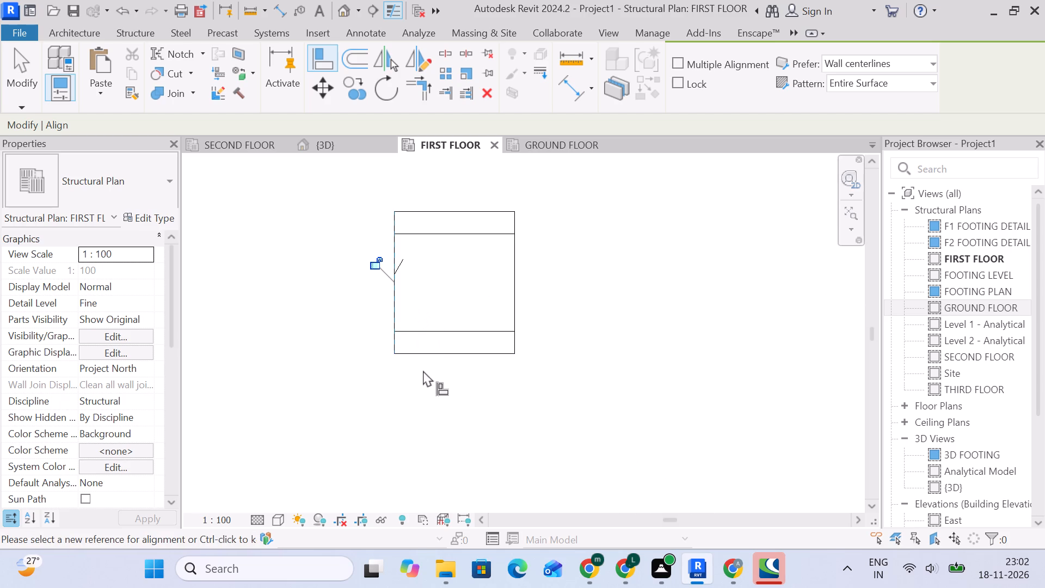
pyautogui.click(422, 360)
pyautogui.click(418, 332)
# Align the first column to the east along the same row to the west and south edges of its linked outline.
pyautogui.scroll(-7, 427, 340)
pyautogui.moveTo(718, 374); pyautogui.dragTo(513, 372, button='middle')
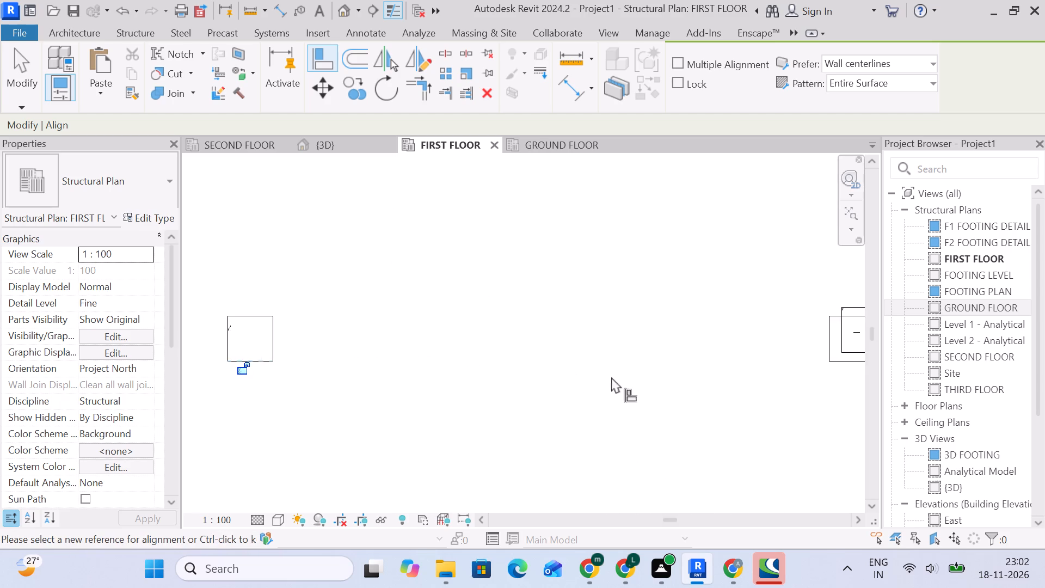
pyautogui.scroll(-6, 681, 379)
pyautogui.moveTo(622, 373); pyautogui.dragTo(505, 357, button='middle')
pyautogui.scroll(5, 569, 356)
pyautogui.scroll(5, 683, 352)
pyautogui.moveTo(697, 367); pyautogui.dragTo(579, 358, button='middle')
pyautogui.scroll(4, 544, 336)
pyautogui.click(534, 315)
pyautogui.click(567, 316)
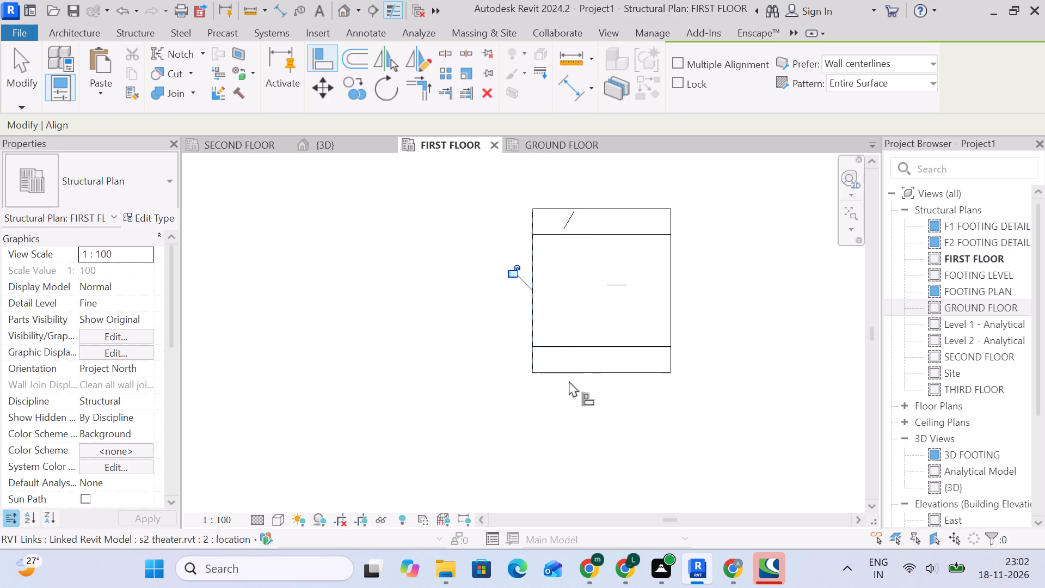
pyautogui.click(569, 381)
pyautogui.click(574, 371)
pyautogui.click(575, 352)
# Align the second column to the east along that row to the west and south edges of its linked outline.
pyautogui.scroll(-5, 649, 369)
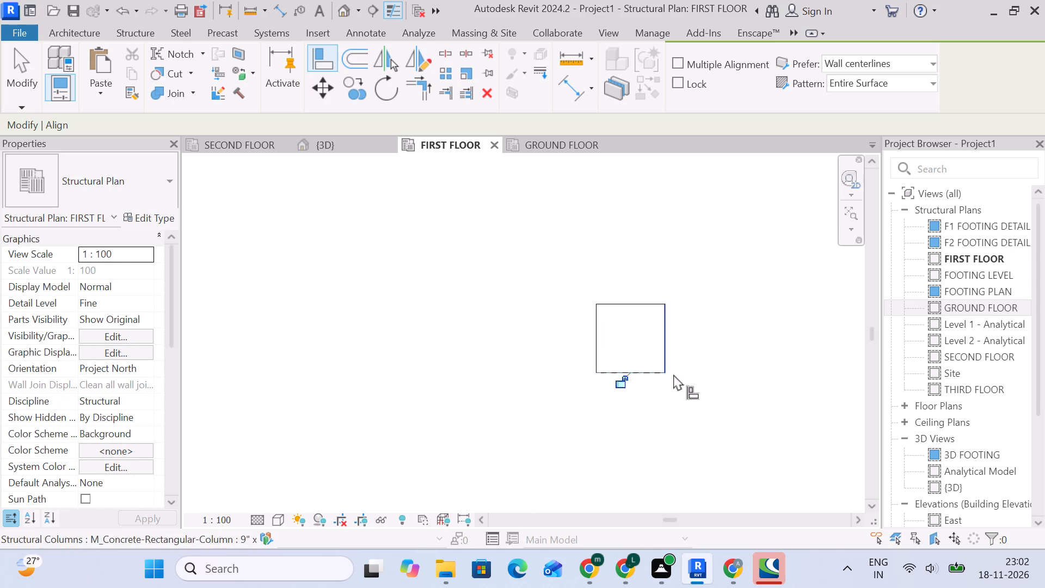
pyautogui.scroll(-2, 673, 374)
pyautogui.moveTo(702, 364); pyautogui.dragTo(507, 347, button='middle')
pyautogui.scroll(-6, 584, 346)
pyautogui.moveTo(629, 348); pyautogui.dragTo(420, 326, button='middle')
pyautogui.scroll(7, 548, 313)
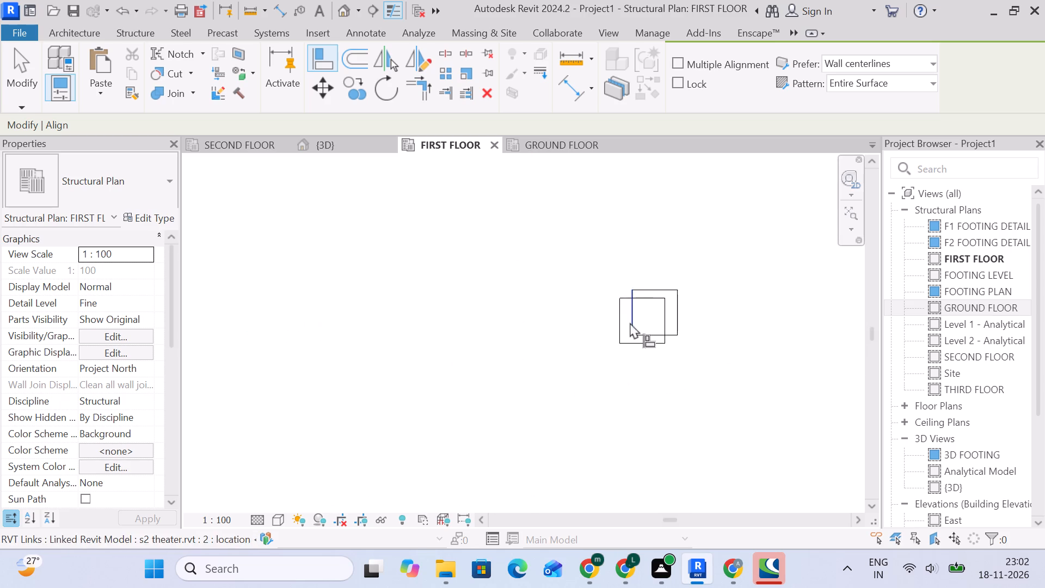
pyautogui.scroll(3, 630, 322)
pyautogui.moveTo(639, 331); pyautogui.dragTo(517, 316, button='middle')
pyautogui.scroll(4, 515, 315)
pyautogui.click(470, 328)
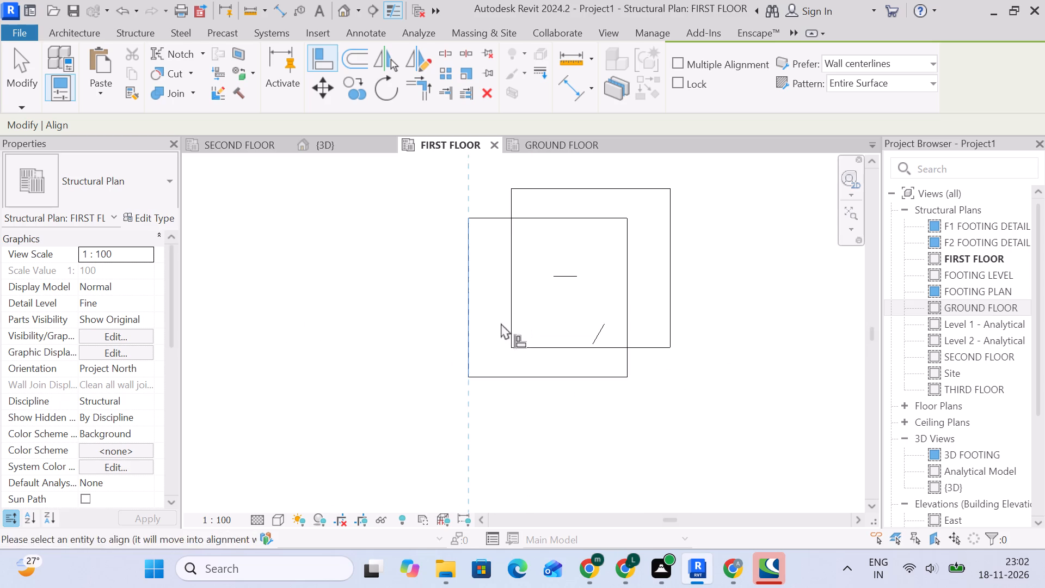
pyautogui.click(518, 316)
pyautogui.click(464, 322)
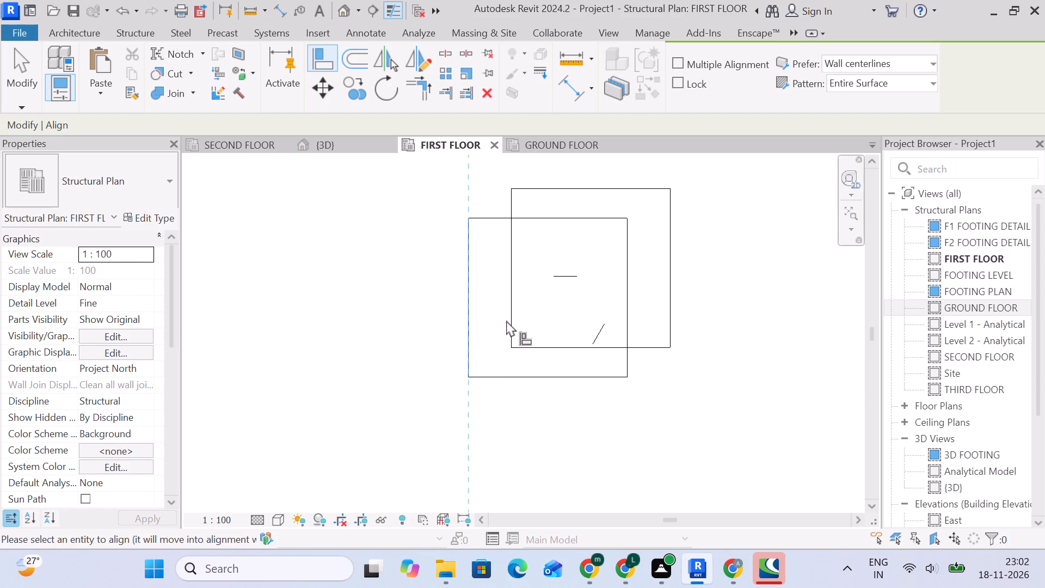
pyautogui.click(507, 315)
pyautogui.click(502, 373)
pyautogui.click(507, 347)
# Align the third column to the east along that row to the west and south edges of its linked outline.
pyautogui.scroll(-3, 488, 351)
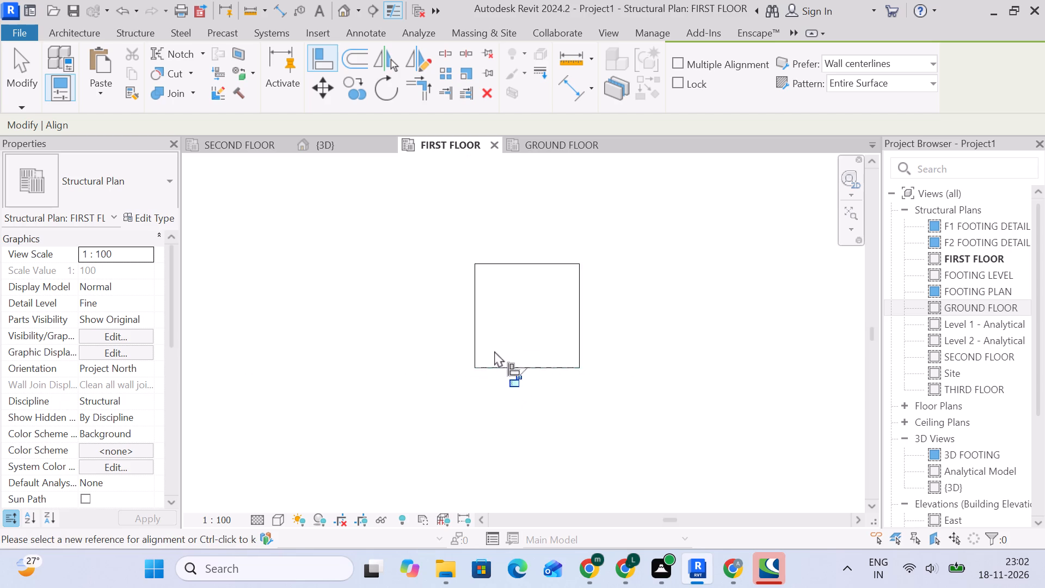
pyautogui.scroll(-9, 494, 351)
pyautogui.moveTo(696, 341); pyautogui.dragTo(453, 302, button='middle')
pyautogui.scroll(-4, 475, 295)
pyautogui.scroll(7, 612, 299)
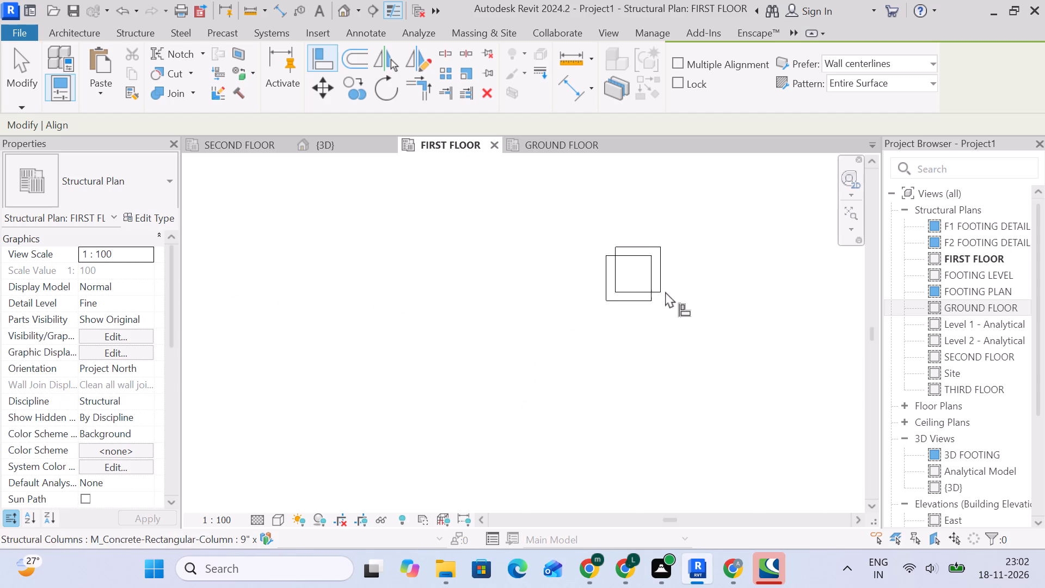
pyautogui.scroll(6, 665, 291)
pyautogui.moveTo(659, 307); pyautogui.dragTo(516, 329, button='middle')
pyautogui.scroll(4, 465, 304)
pyautogui.click(345, 295)
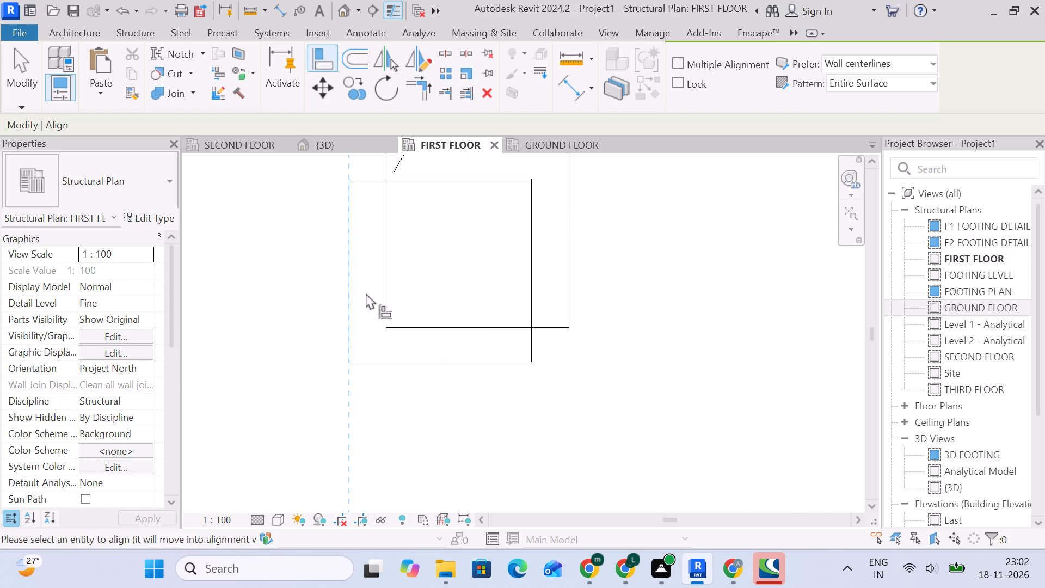
pyautogui.click(384, 289)
pyautogui.click(404, 362)
pyautogui.click(409, 333)
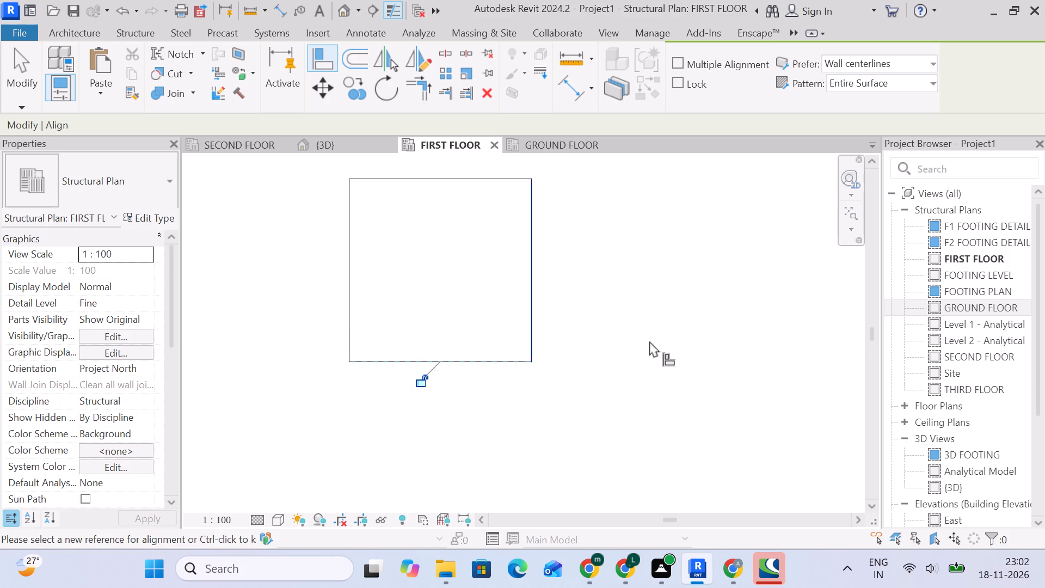
# Align the fourth column to the east along that row to the west and south edges of its linked outline.
pyautogui.scroll(-6, 668, 343)
pyautogui.moveTo(672, 348); pyautogui.dragTo(332, 348, button='middle')
pyautogui.scroll(-5, 640, 320)
pyautogui.moveTo(668, 327); pyautogui.dragTo(423, 327, button='middle')
pyautogui.moveTo(682, 332); pyautogui.dragTo(636, 332, button='middle')
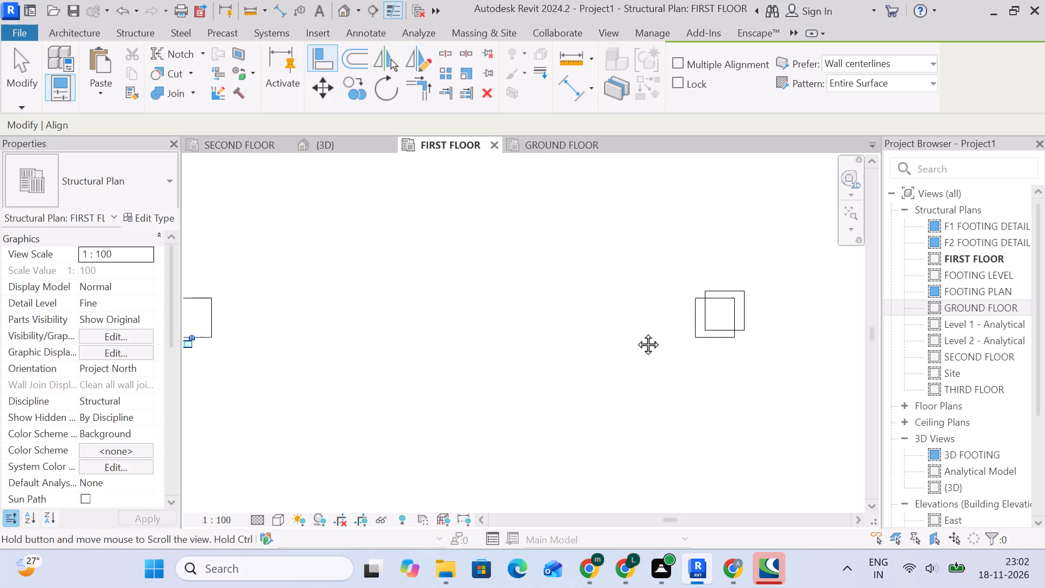
pyautogui.moveTo(636, 332); pyautogui.dragTo(446, 328, button='middle')
pyautogui.scroll(10, 456, 323)
pyautogui.moveTo(460, 312); pyautogui.dragTo(466, 311)
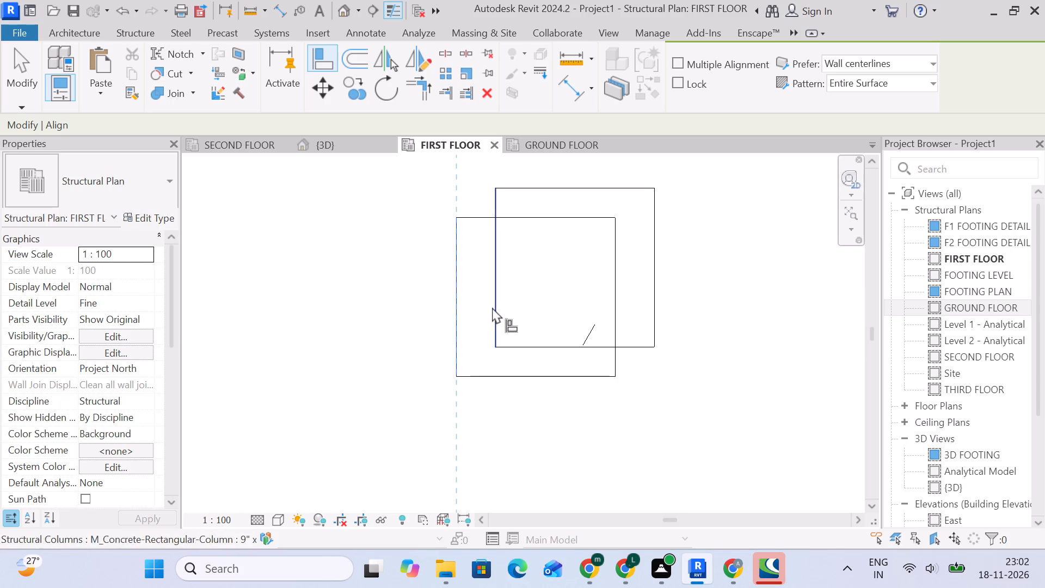
pyautogui.click(492, 307)
pyautogui.click(487, 373)
pyautogui.click(490, 346)
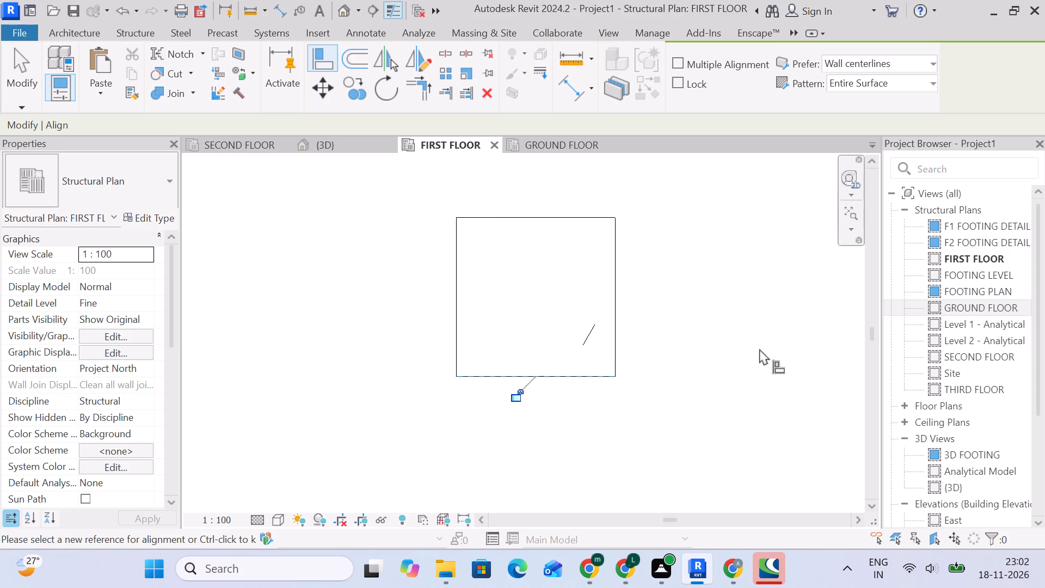
# Align the fifth column to the east along that row to the west and south edges of its linked outline.
pyautogui.scroll(-6, 763, 350)
pyautogui.moveTo(757, 355); pyautogui.dragTo(281, 355, button='middle')
pyautogui.scroll(-6, 610, 351)
pyautogui.moveTo(574, 350); pyautogui.dragTo(323, 348, button='middle')
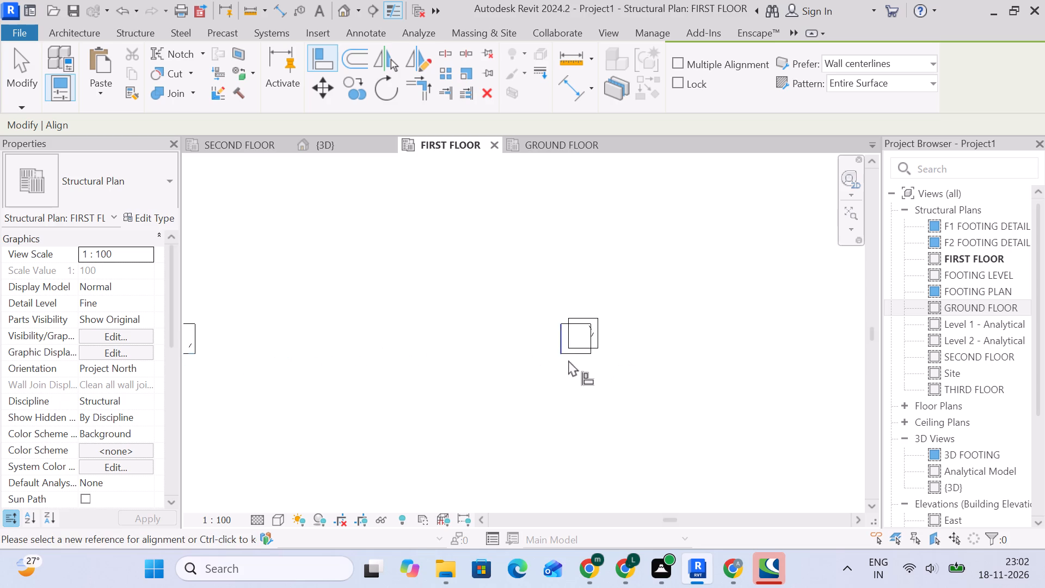
pyautogui.scroll(10, 568, 360)
pyautogui.click(540, 301)
pyautogui.click(568, 302)
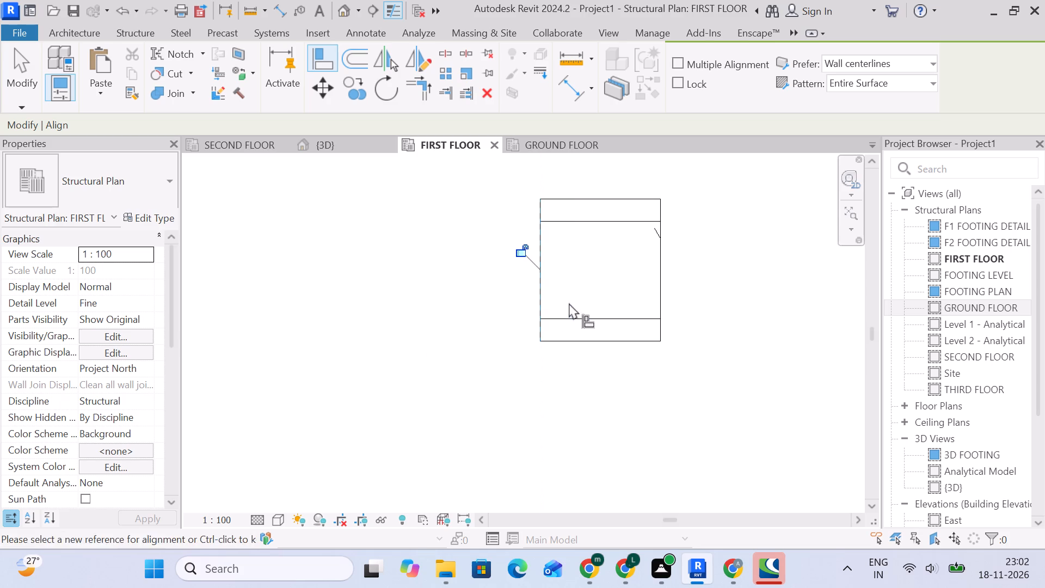
pyautogui.click(571, 336)
pyautogui.click(565, 315)
# Align the sixth column to the east along that row to the west and south edges of its linked outline.
pyautogui.scroll(-6, 744, 314)
pyautogui.moveTo(745, 319); pyautogui.dragTo(353, 279, button='middle')
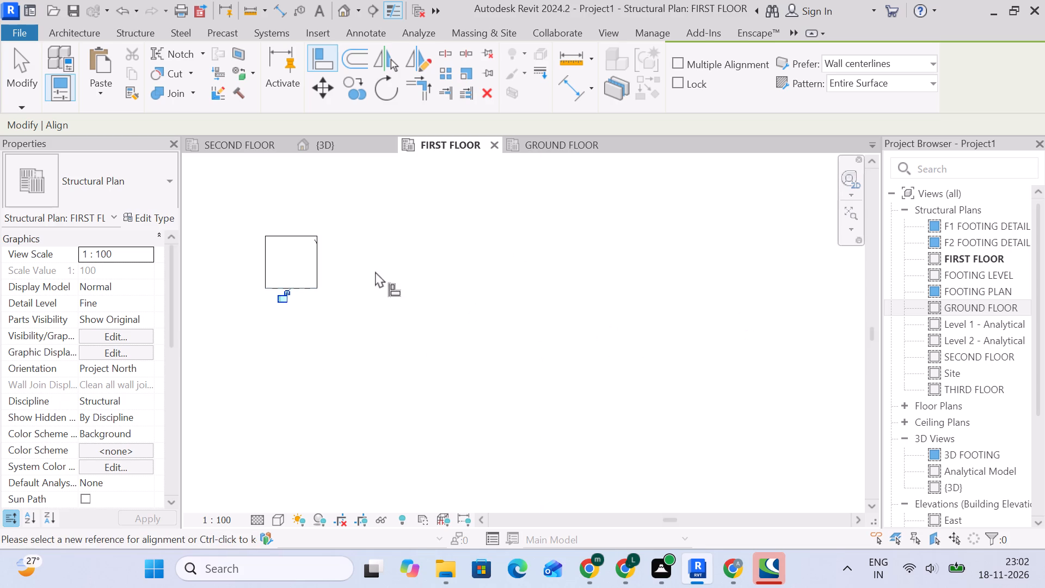
pyautogui.scroll(-10, 401, 270)
pyautogui.moveTo(629, 268); pyautogui.dragTo(448, 268, button='middle')
pyautogui.scroll(15, 518, 261)
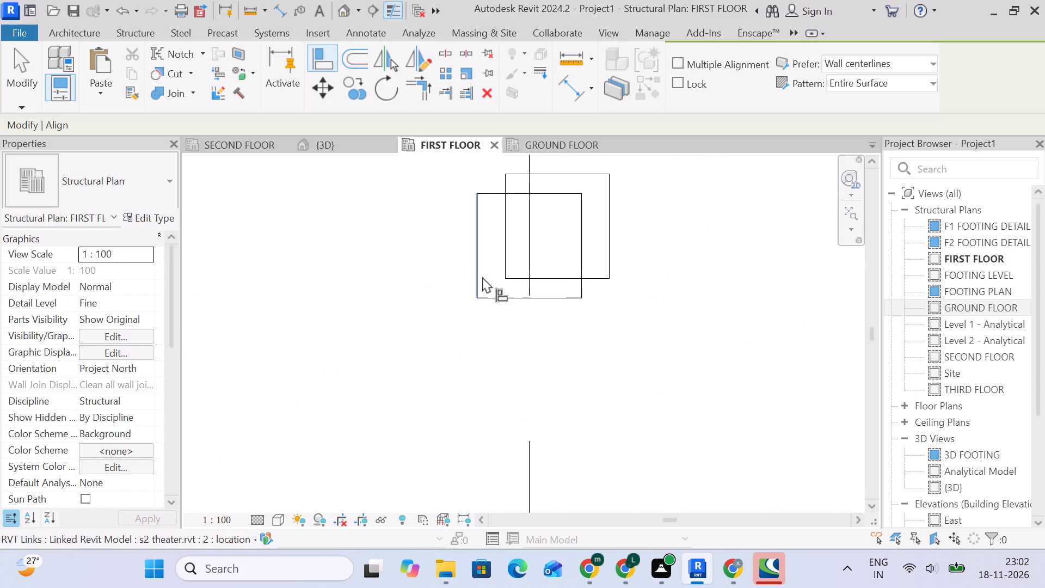
pyautogui.moveTo(480, 271); pyautogui.dragTo(484, 272)
pyautogui.click(507, 267)
pyautogui.click(510, 292)
pyautogui.click(506, 279)
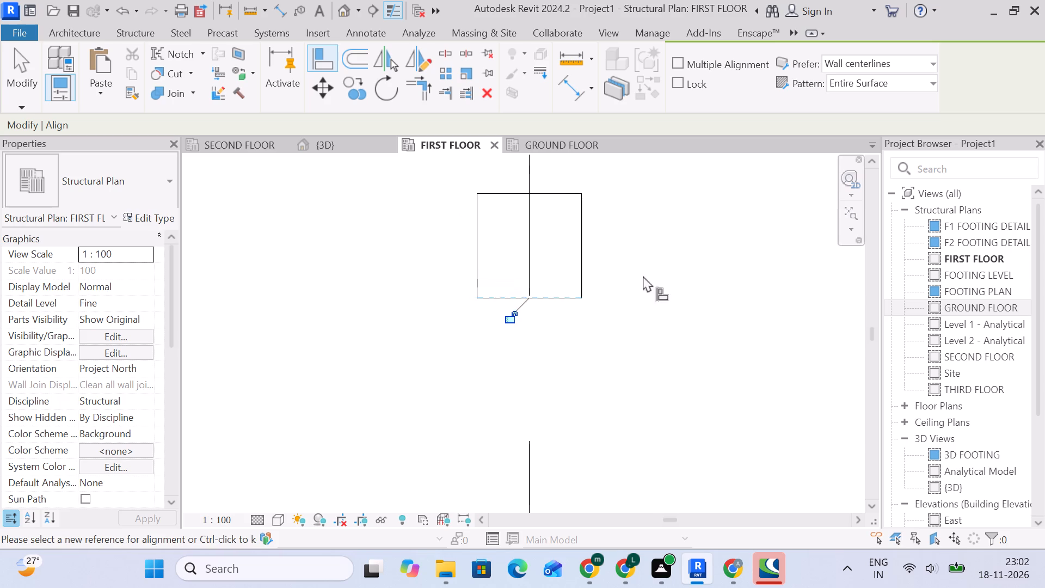
# Align the seventh column to the east along that row to the west and south edges of its linked outline.
pyautogui.scroll(-12, 699, 276)
pyautogui.moveTo(684, 283); pyautogui.dragTo(433, 283, button='middle')
pyautogui.moveTo(680, 284); pyautogui.dragTo(505, 280, button='middle')
pyautogui.scroll(2, 502, 278)
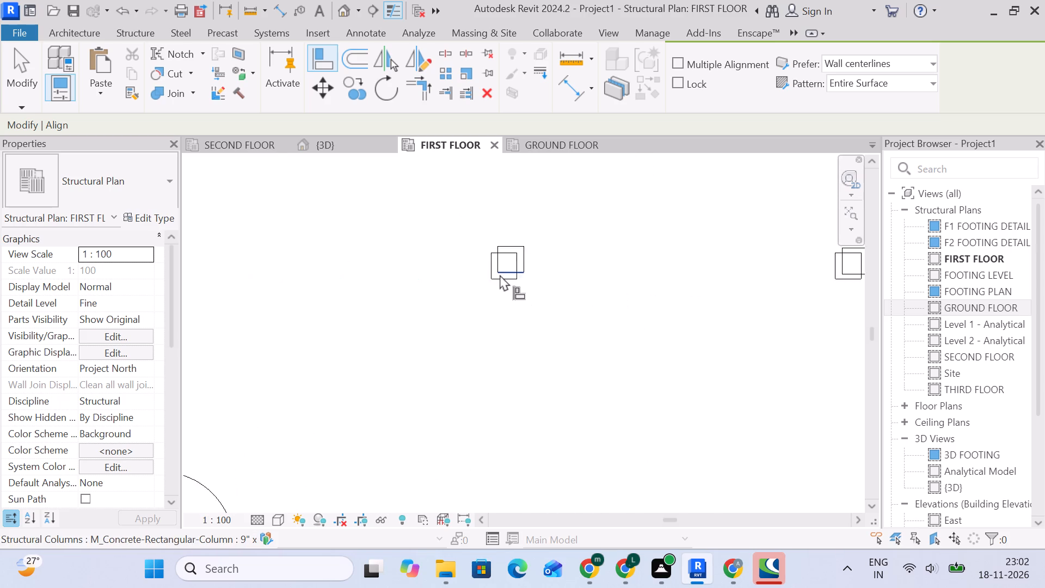
pyautogui.scroll(8, 500, 274)
pyautogui.click(476, 262)
pyautogui.click(496, 257)
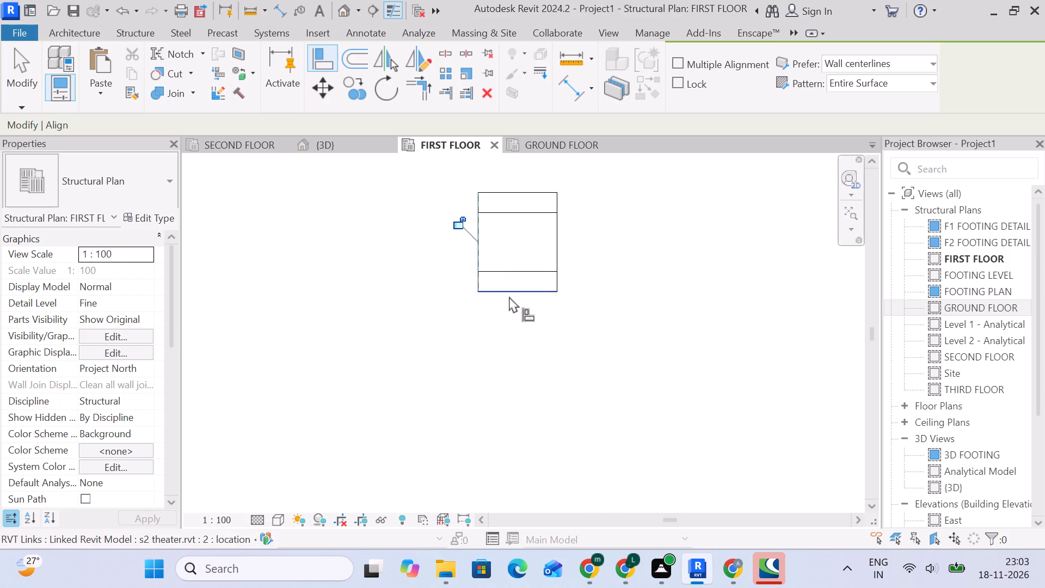
pyautogui.click(509, 295)
pyautogui.click(509, 272)
# Align the eighth column to the east along that row to the west and south edges of its linked outline.
pyautogui.scroll(-6, 784, 283)
pyautogui.moveTo(664, 289); pyautogui.dragTo(325, 289, button='middle')
pyautogui.moveTo(699, 293); pyautogui.dragTo(418, 293, button='middle')
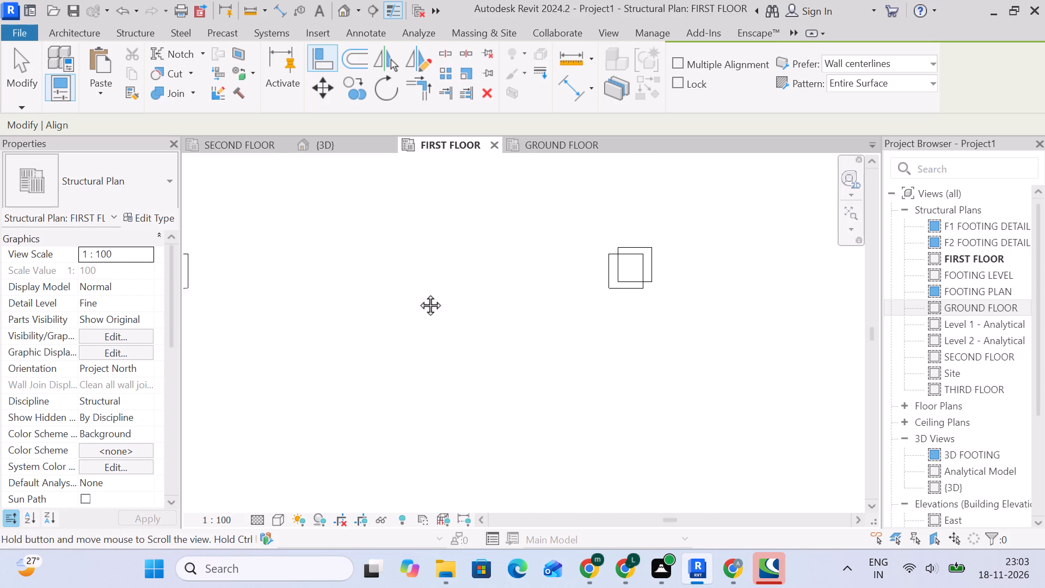
pyautogui.moveTo(418, 293); pyautogui.dragTo(405, 293, button='middle')
pyautogui.scroll(9, 461, 279)
pyautogui.click(474, 262)
pyautogui.click(503, 252)
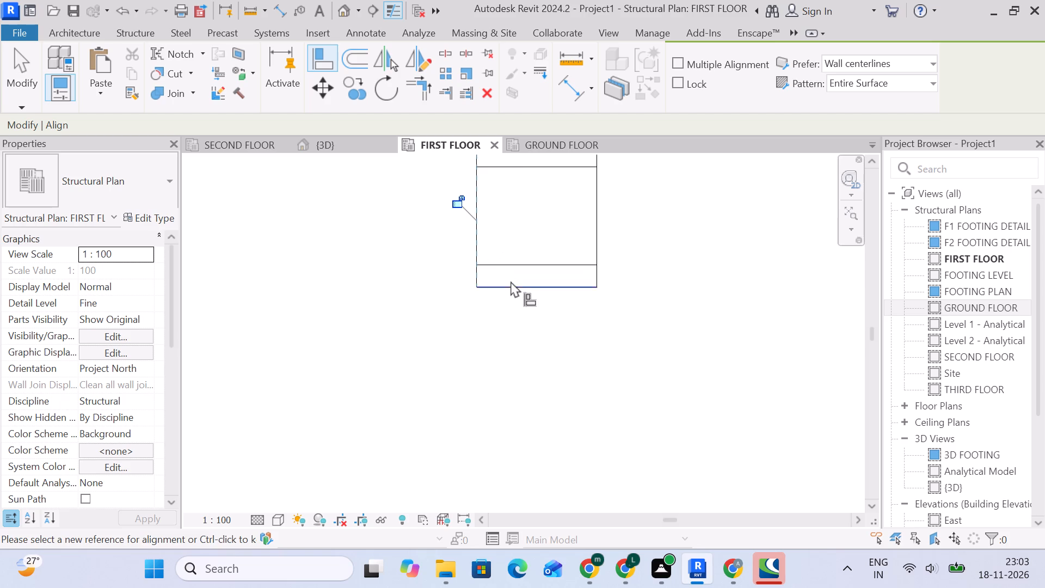
pyautogui.moveTo(511, 281); pyautogui.dragTo(511, 275)
pyautogui.click(506, 261)
# Align the ninth column to the east along that row to the west and south edges of its linked outline.
pyautogui.scroll(-6, 795, 262)
pyautogui.moveTo(727, 272); pyautogui.dragTo(323, 272, button='middle')
pyautogui.scroll(-5, 641, 266)
pyautogui.moveTo(649, 276); pyautogui.dragTo(524, 276, button='middle')
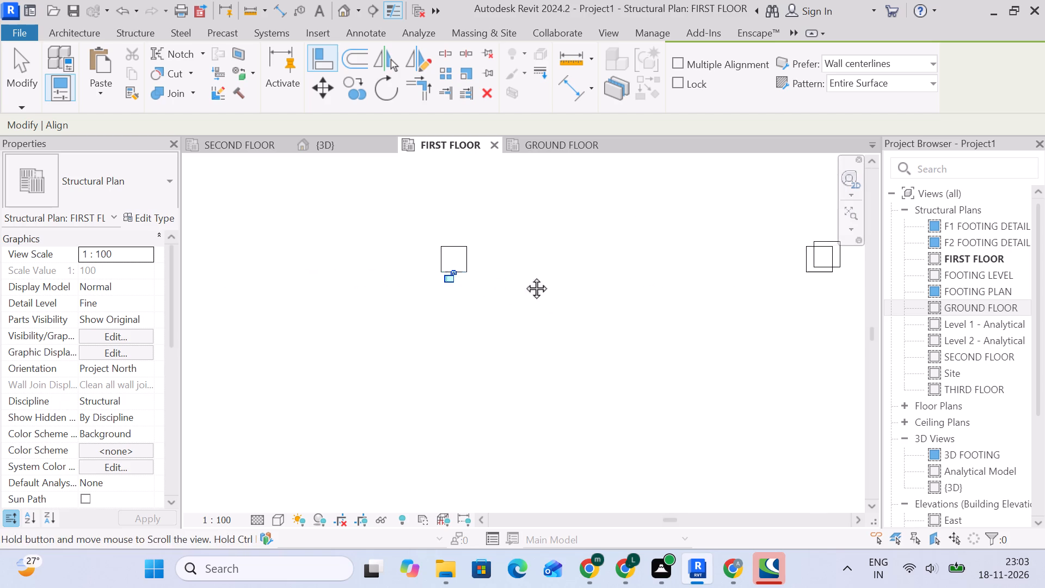
pyautogui.moveTo(524, 276); pyautogui.dragTo(346, 276, button='middle')
pyautogui.scroll(9, 546, 276)
pyautogui.click(531, 221)
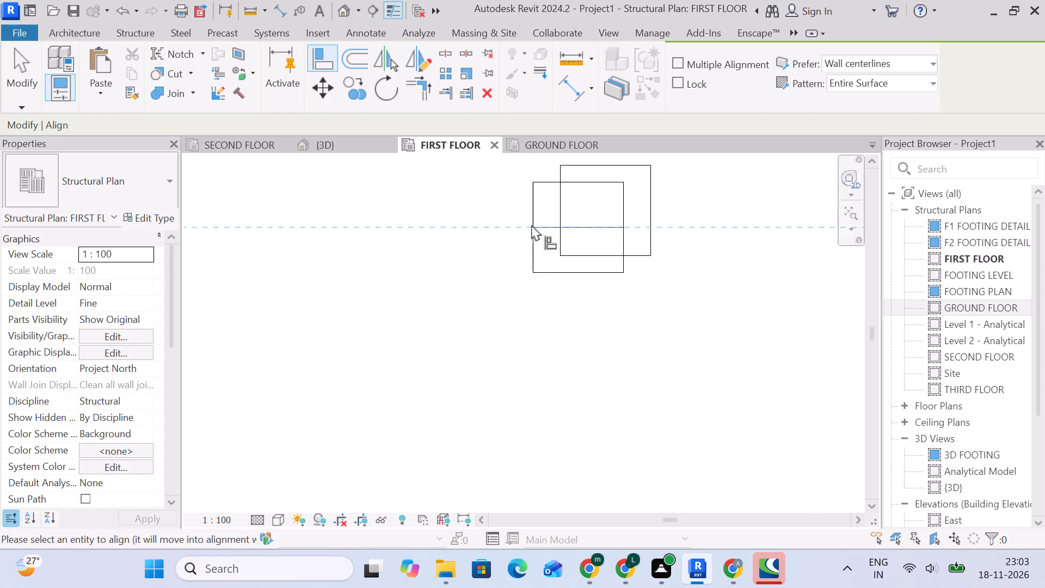
pyautogui.click(531, 224)
pyautogui.click(529, 248)
pyautogui.click(565, 240)
pyautogui.click(565, 269)
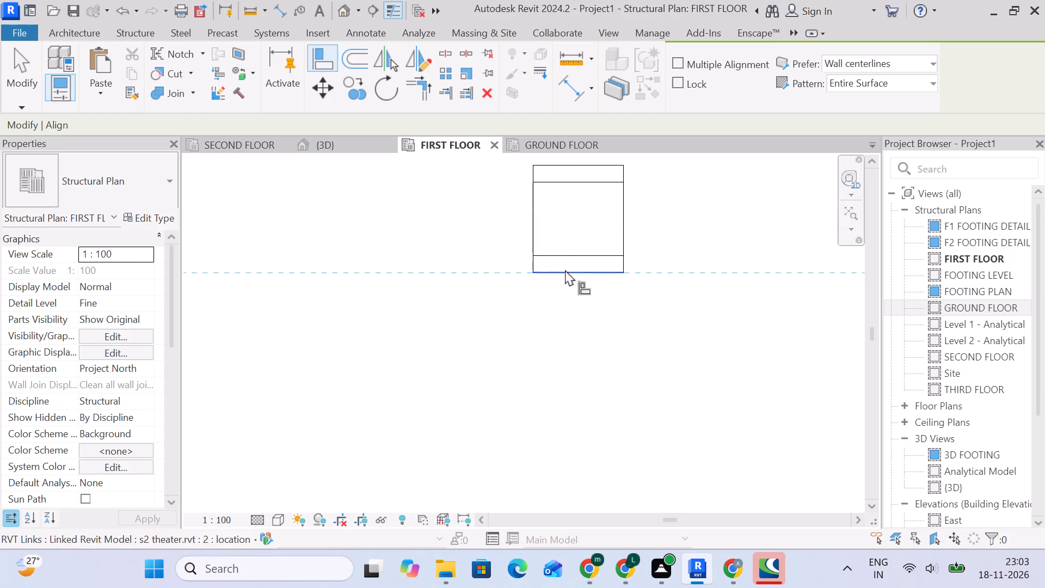
pyautogui.click(563, 254)
# Align the first column south of the row's ninth eastward column to the west and south edges of its linked outline.
pyautogui.scroll(-12, 727, 289)
pyautogui.moveTo(715, 310); pyautogui.dragTo(438, 304, button='middle')
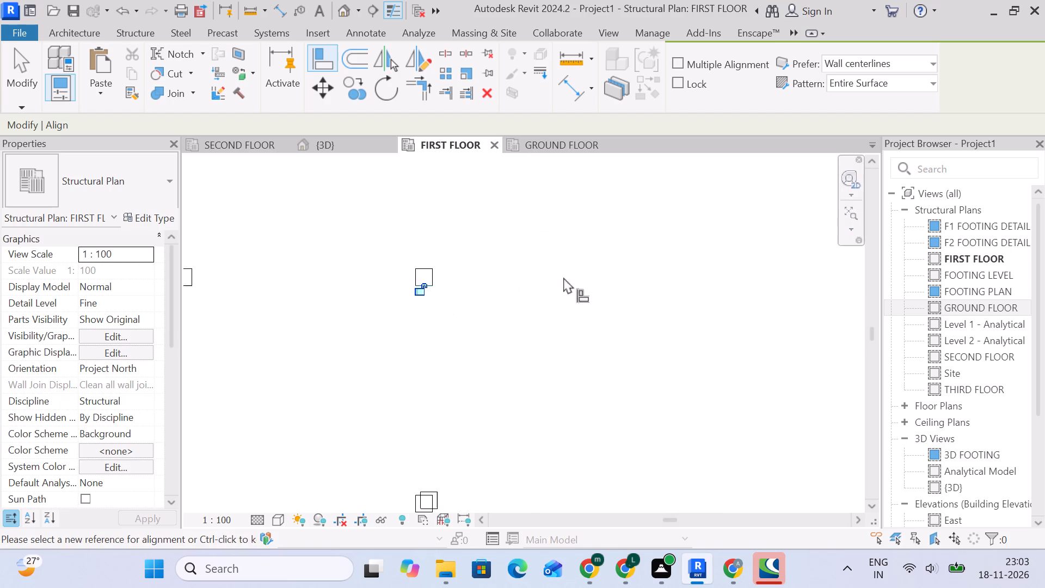
pyautogui.scroll(-1, 490, 413)
pyautogui.moveTo(490, 414); pyautogui.dragTo(528, 220, button='middle')
pyautogui.scroll(15, 484, 317)
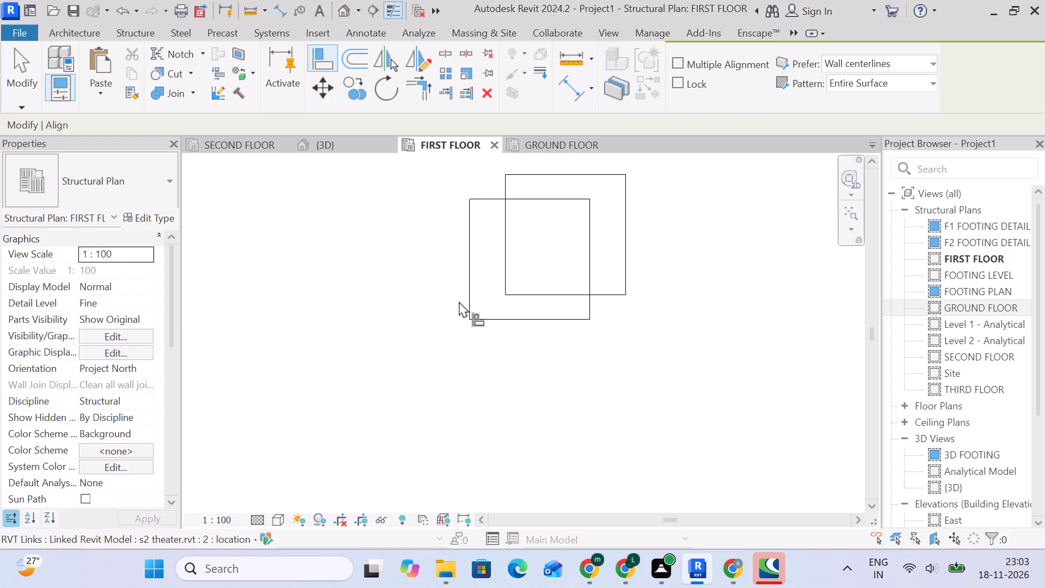
pyautogui.click(468, 284)
pyautogui.click(509, 276)
pyautogui.click(495, 316)
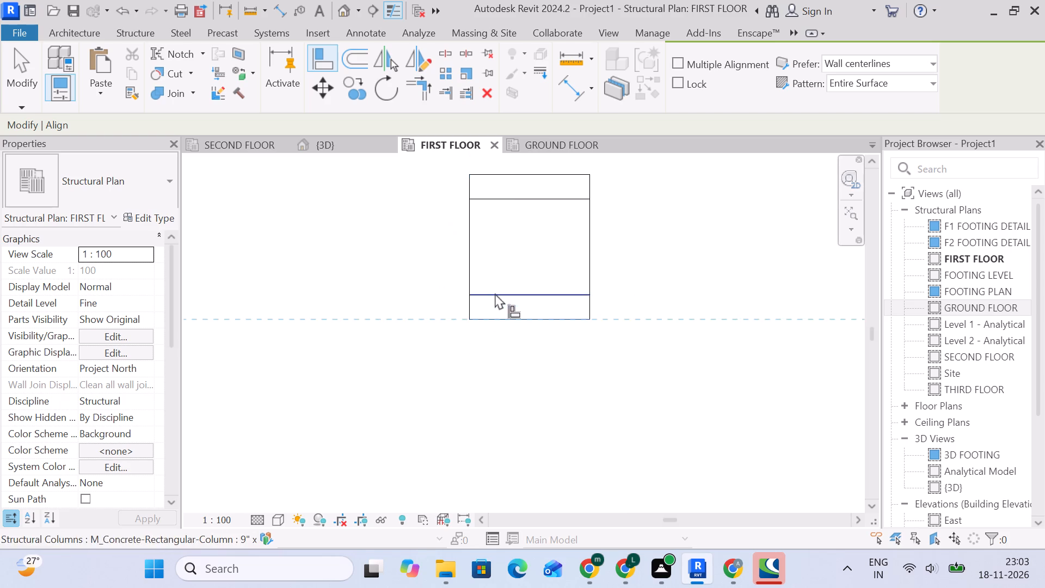
pyautogui.click(495, 293)
# Align the column inside the grid 3 bubble to the south and east edges of its linked outline.
pyautogui.scroll(-6, 480, 335)
pyautogui.moveTo(549, 388); pyautogui.dragTo(546, 206, button='middle')
pyautogui.scroll(-6, 552, 388)
pyautogui.moveTo(543, 376); pyautogui.dragTo(541, 181, button='middle')
pyautogui.moveTo(537, 407); pyautogui.dragTo(524, 197, button='middle')
pyautogui.moveTo(530, 420); pyautogui.dragTo(530, 250, button='middle')
pyautogui.scroll(8, 520, 317)
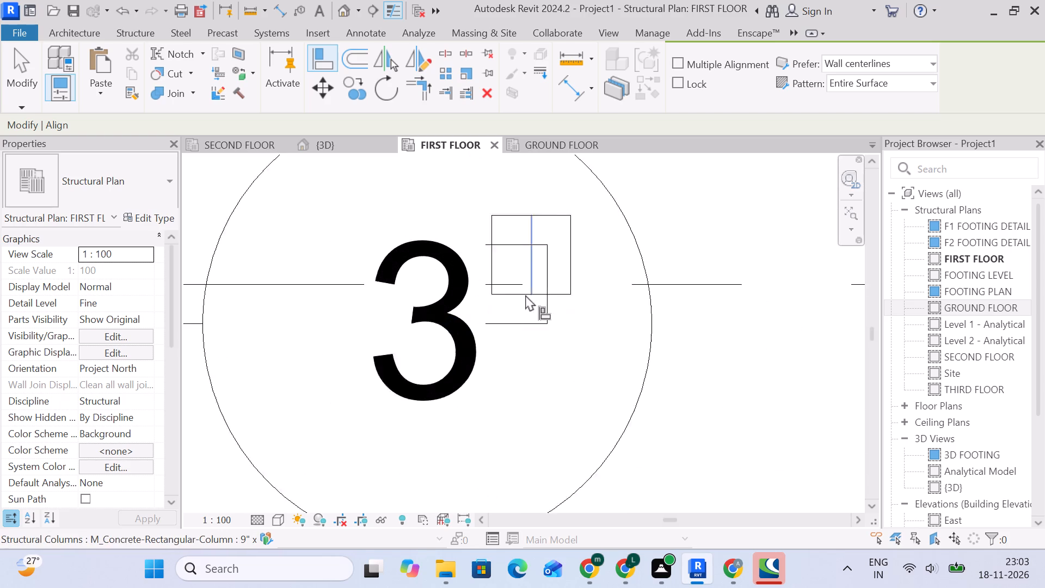
pyautogui.scroll(8, 525, 295)
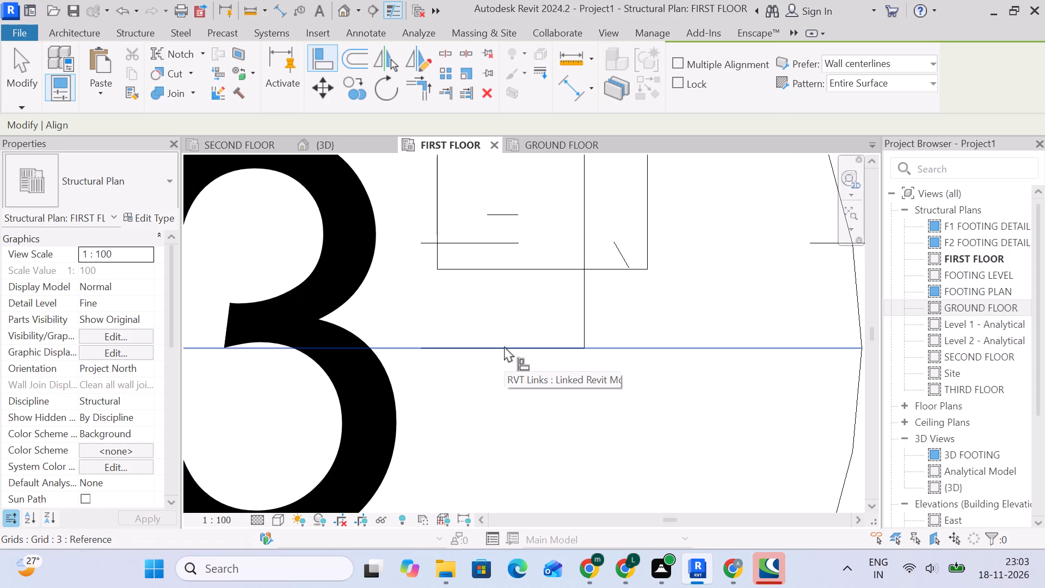
pyautogui.click(504, 346)
pyautogui.click(519, 272)
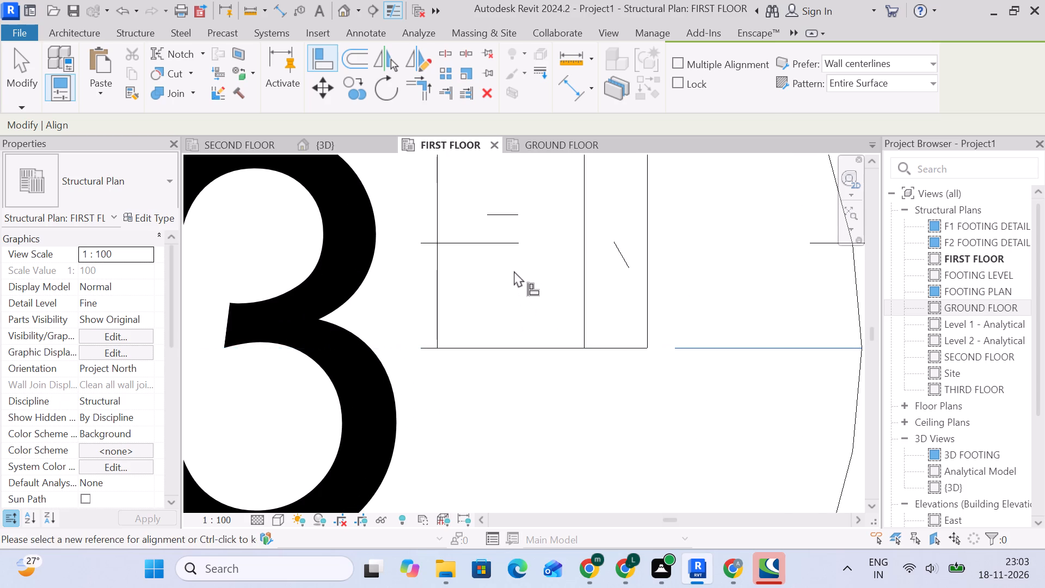
pyautogui.scroll(-5, 514, 271)
pyautogui.moveTo(512, 273); pyautogui.dragTo(553, 329, button='middle')
pyautogui.scroll(4, 526, 305)
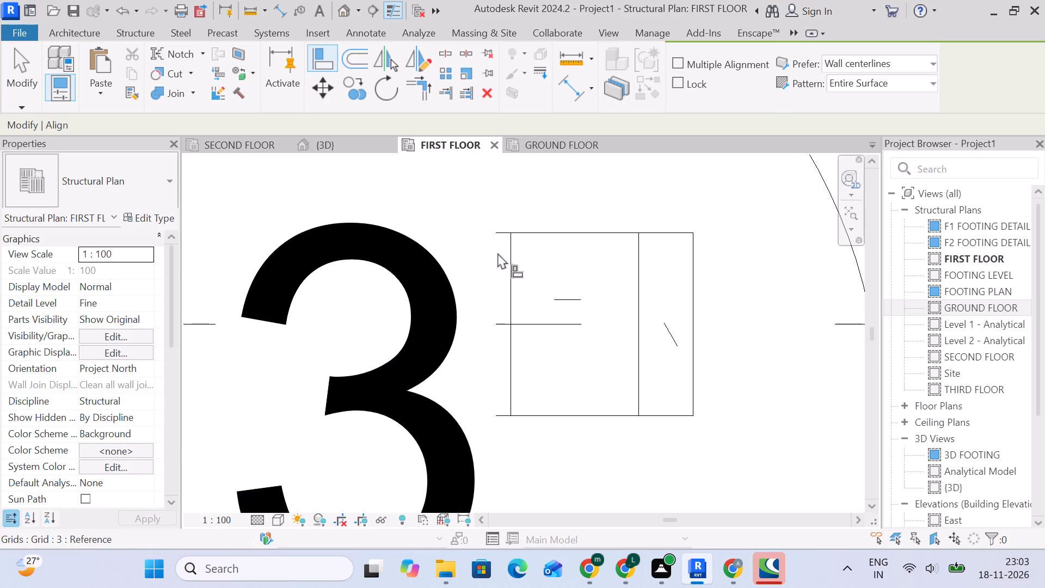
pyautogui.click(644, 275)
pyautogui.click(683, 269)
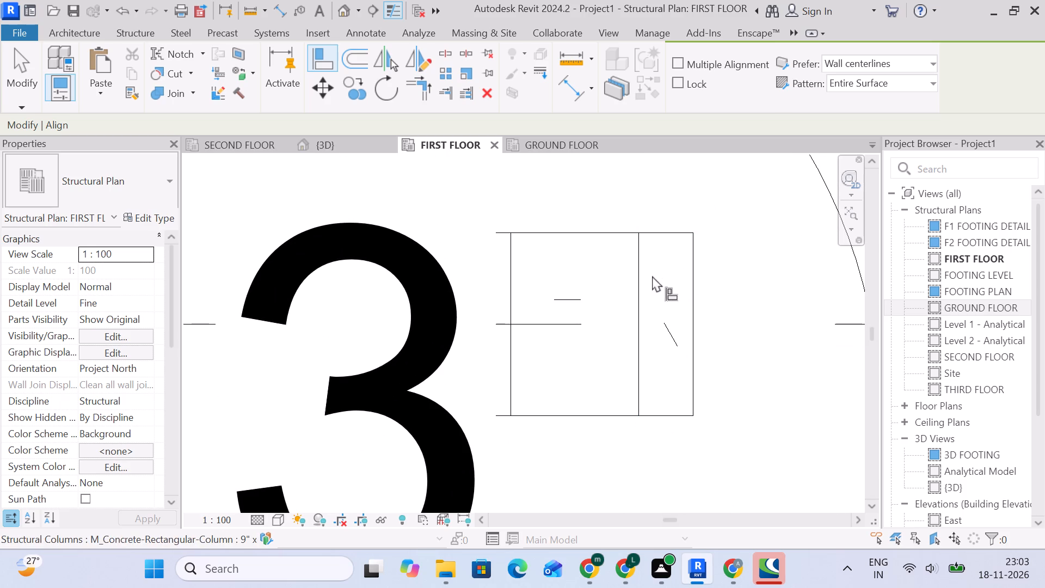
pyautogui.click(640, 273)
pyautogui.click(696, 276)
# Align the first column south of the grid 3 bubble to the south and west edges of its linked outline.
pyautogui.scroll(-6, 689, 280)
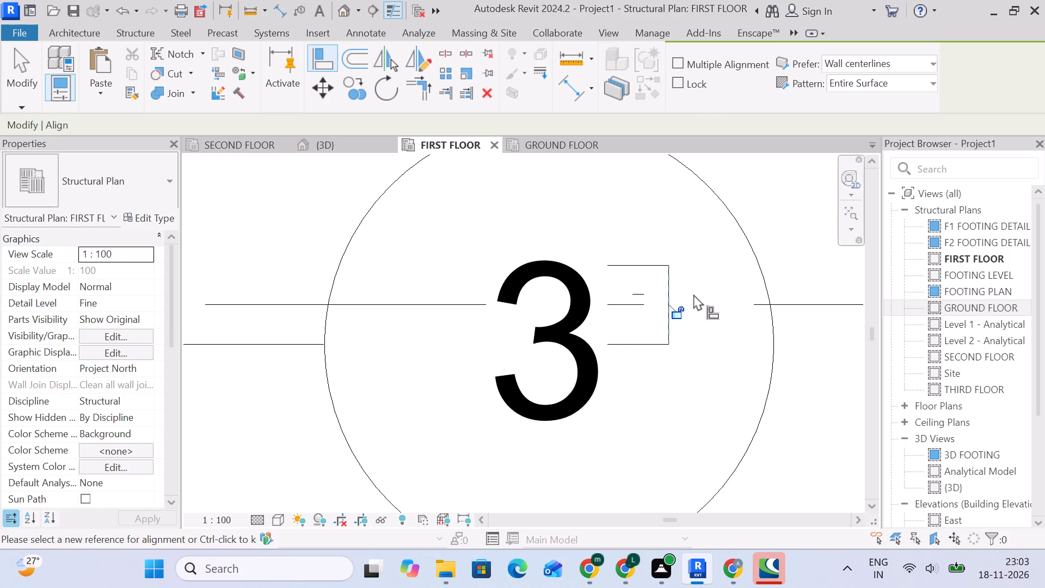
pyautogui.scroll(-5, 694, 294)
pyautogui.scroll(-4, 650, 302)
pyautogui.moveTo(678, 374); pyautogui.dragTo(631, 224, button='middle')
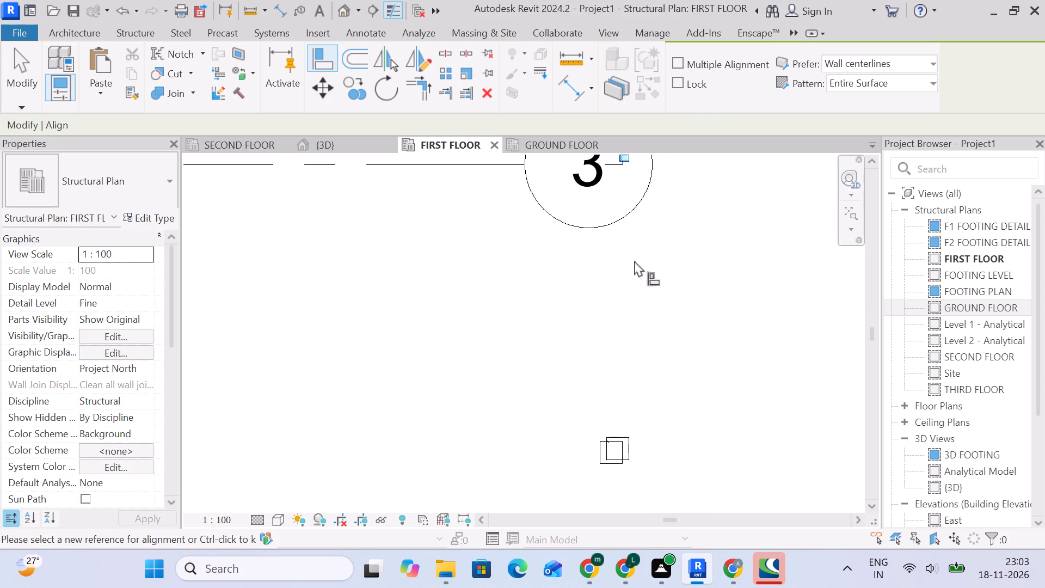
pyautogui.scroll(-5, 641, 338)
pyautogui.moveTo(603, 418); pyautogui.dragTo(636, 354, button='middle')
pyautogui.scroll(5, 625, 366)
pyautogui.scroll(8, 674, 337)
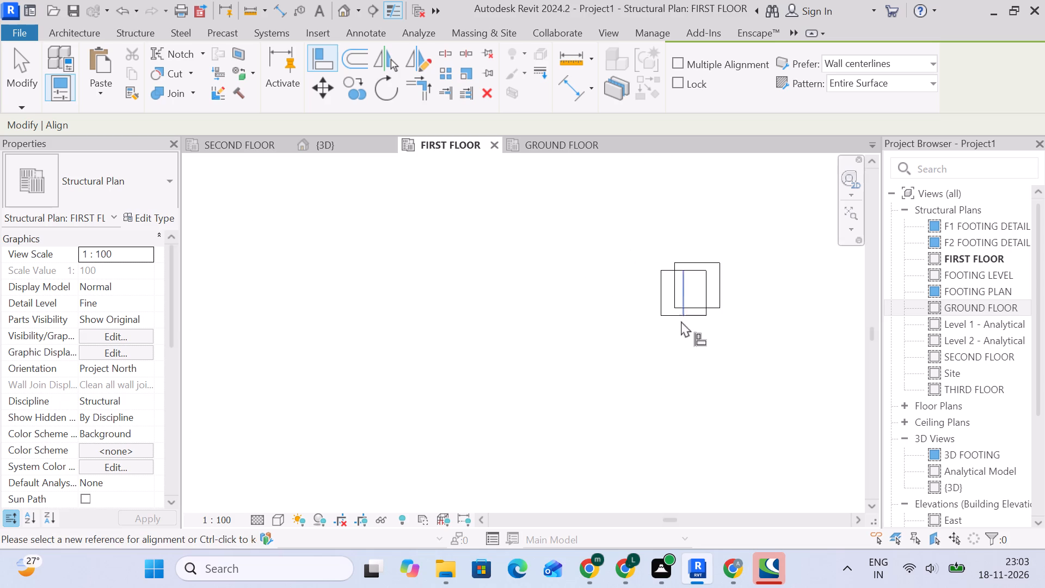
pyautogui.scroll(3, 681, 321)
pyautogui.moveTo(742, 334); pyautogui.dragTo(663, 334, button='middle')
pyautogui.click(583, 316)
pyautogui.click(608, 294)
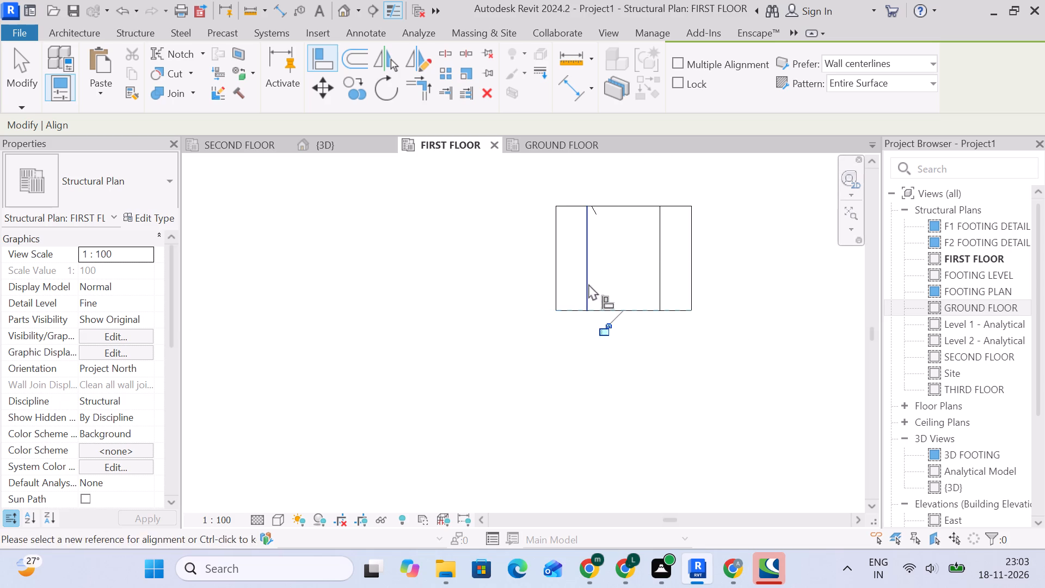
pyautogui.click(569, 273)
pyautogui.click(562, 270)
pyautogui.click(582, 270)
# Align the second column south of the grid 3 bubble, on the dashed grid line, to its linked outline's south and west edges.
pyautogui.scroll(-6, 581, 286)
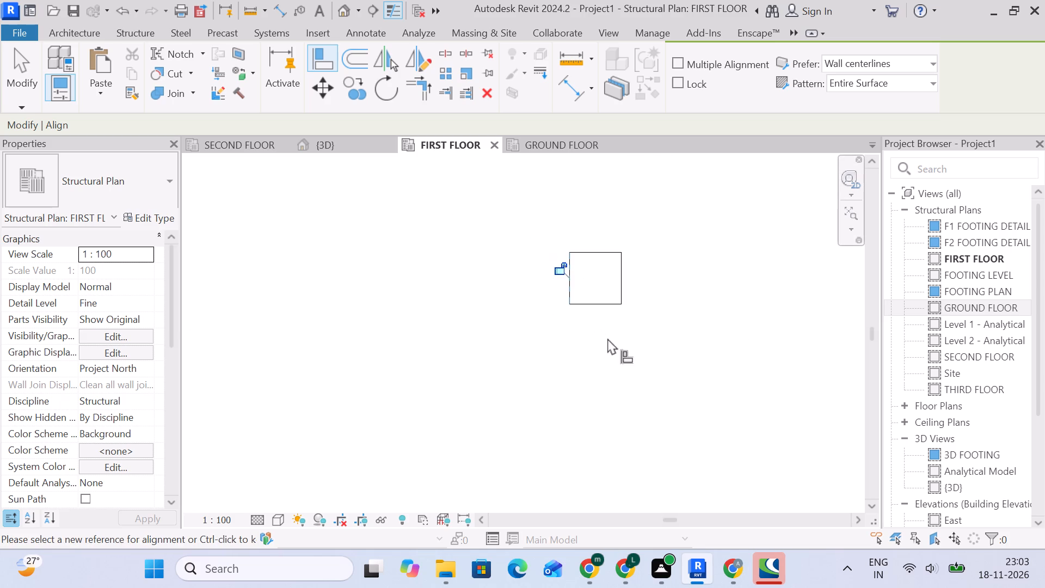
pyautogui.scroll(-6, 611, 346)
pyautogui.moveTo(667, 422); pyautogui.dragTo(628, 236, button='middle')
pyautogui.scroll(-5, 622, 238)
pyautogui.scroll(12, 608, 349)
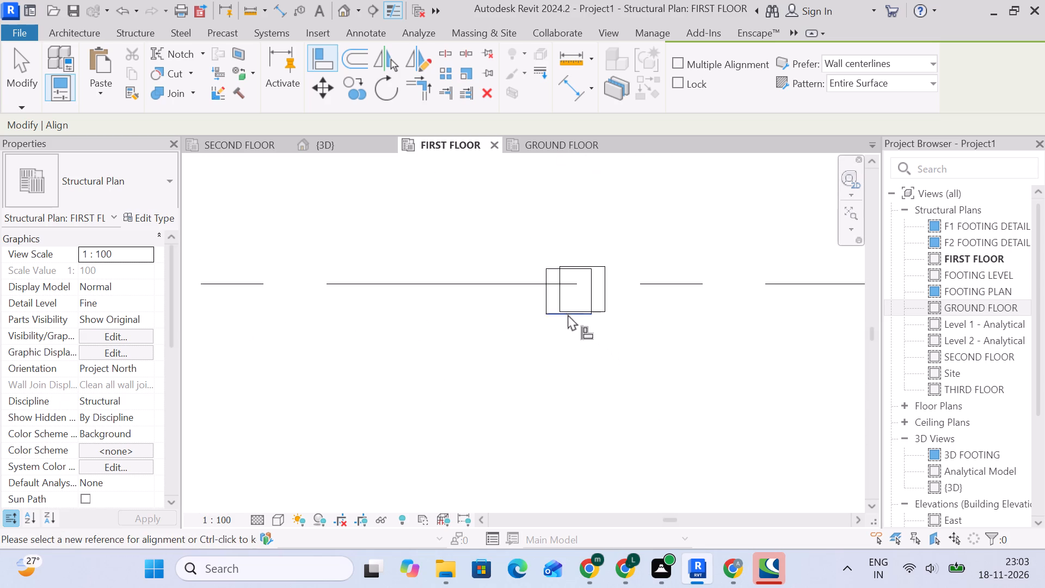
pyautogui.scroll(10, 568, 314)
pyautogui.click(545, 315)
pyautogui.click(565, 299)
pyautogui.click(478, 250)
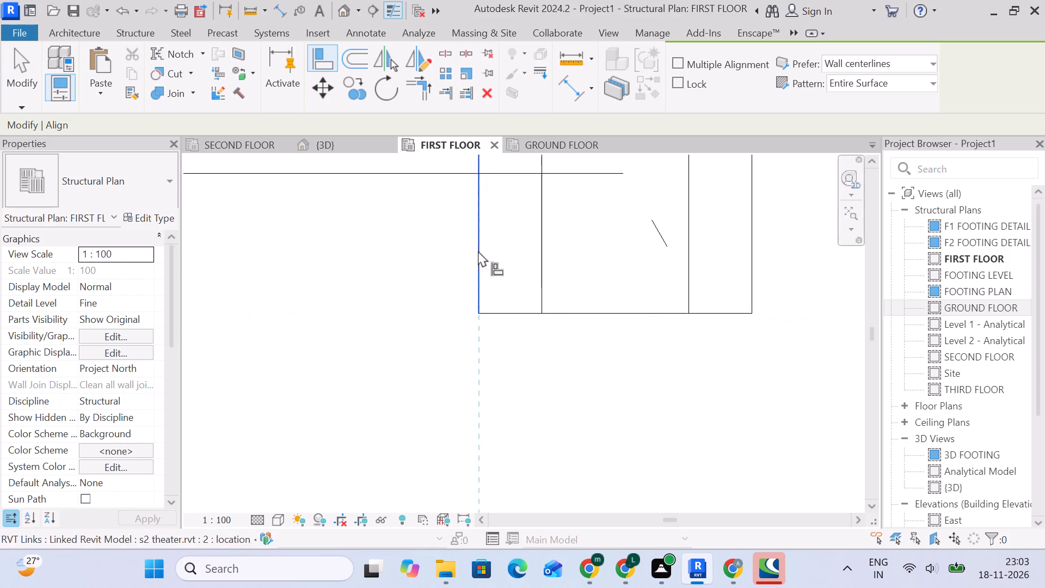
pyautogui.click(536, 266)
# Align the third column south of the grid 3 bubble to the south and west edges of its linked outline.
pyautogui.scroll(-7, 528, 271)
pyautogui.scroll(-5, 591, 343)
pyautogui.moveTo(643, 425); pyautogui.dragTo(629, 337, button='middle')
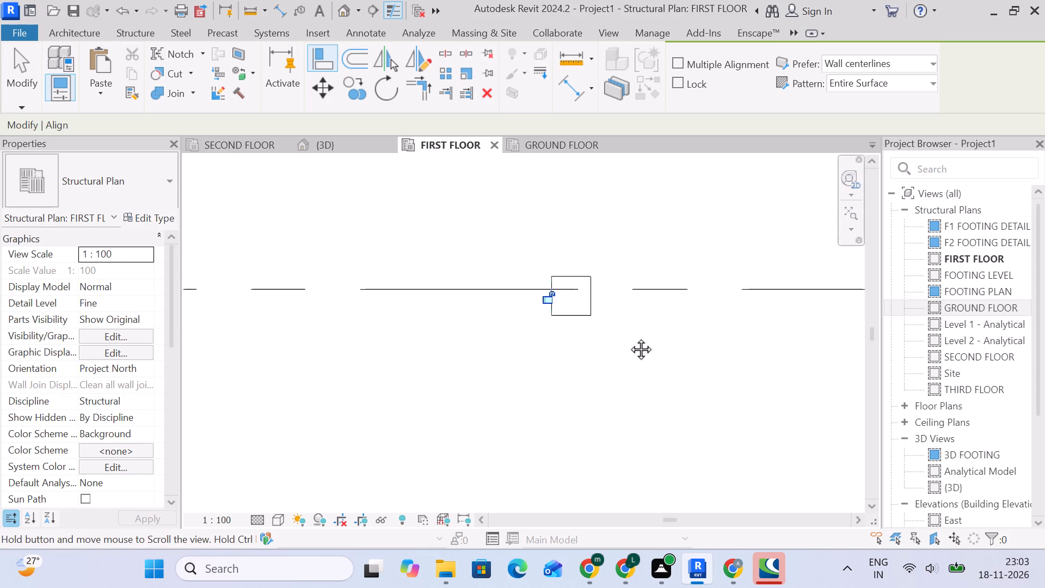
pyautogui.moveTo(629, 337); pyautogui.dragTo(634, 223, button='middle')
pyautogui.scroll(-6, 630, 281)
pyautogui.moveTo(661, 376); pyautogui.dragTo(618, 223, button='middle')
pyautogui.scroll(11, 558, 306)
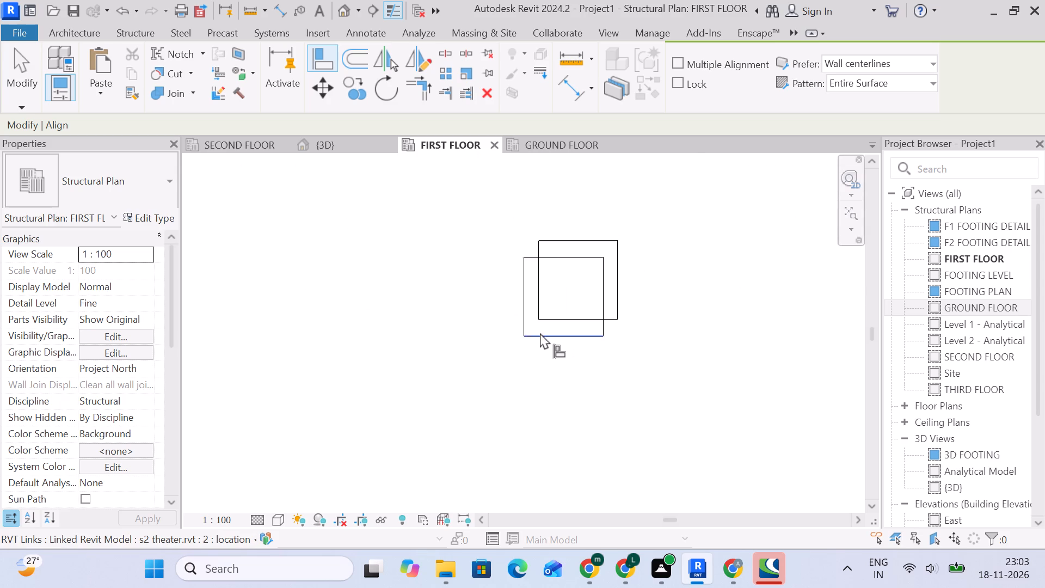
pyautogui.scroll(5, 540, 333)
pyautogui.click(539, 335)
pyautogui.click(554, 309)
pyautogui.click(507, 278)
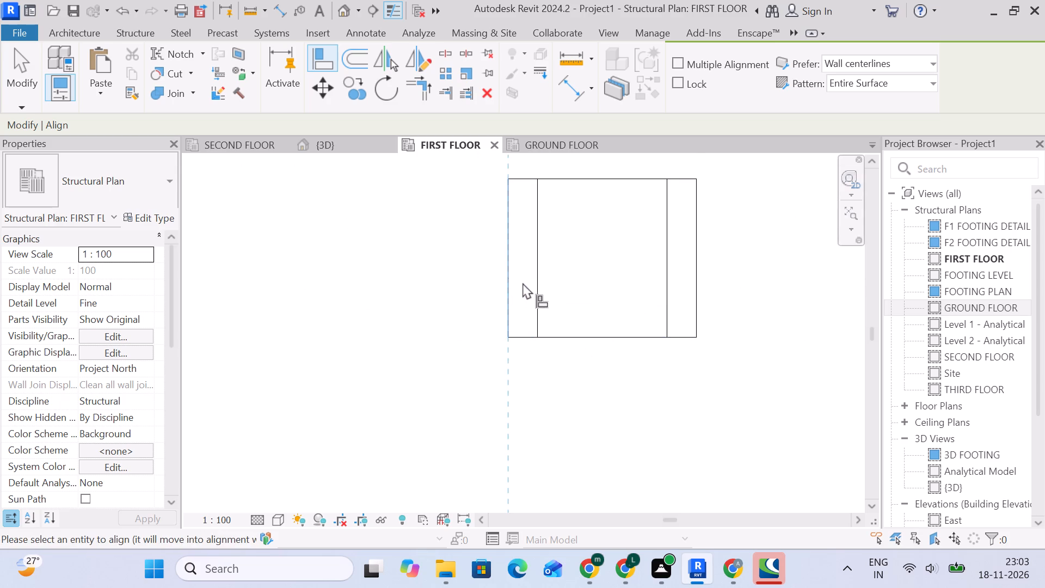
pyautogui.click(533, 289)
# Align the fourth column south of the grid 3 bubble, just below the red grid line, to its linked outline's south and west edges.
pyautogui.scroll(-19, 523, 289)
pyautogui.moveTo(575, 395); pyautogui.dragTo(574, 394, button='middle')
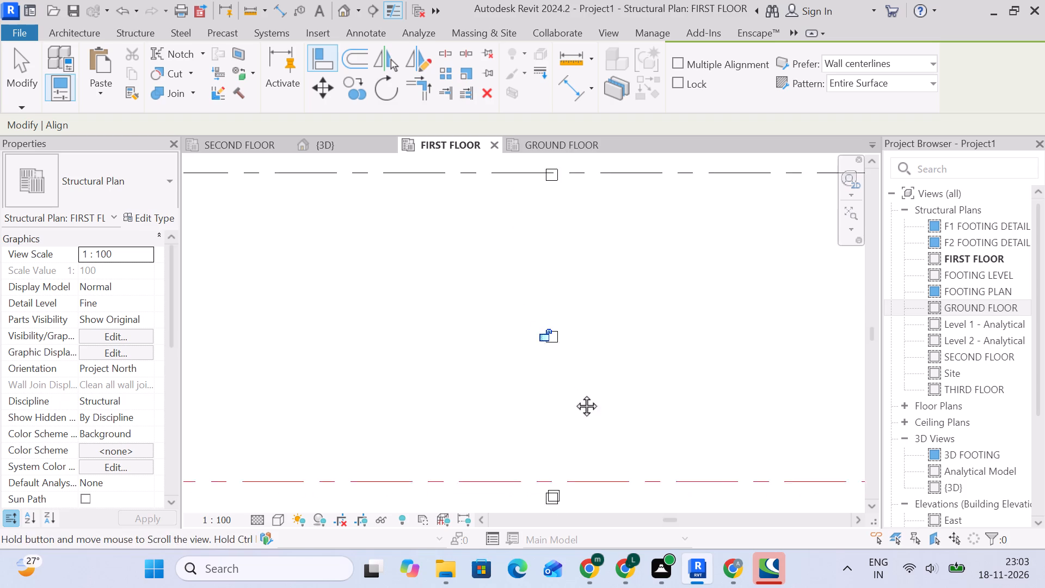
pyautogui.moveTo(574, 394); pyautogui.dragTo(585, 216, button='middle')
pyautogui.scroll(16, 575, 338)
pyautogui.click(546, 287)
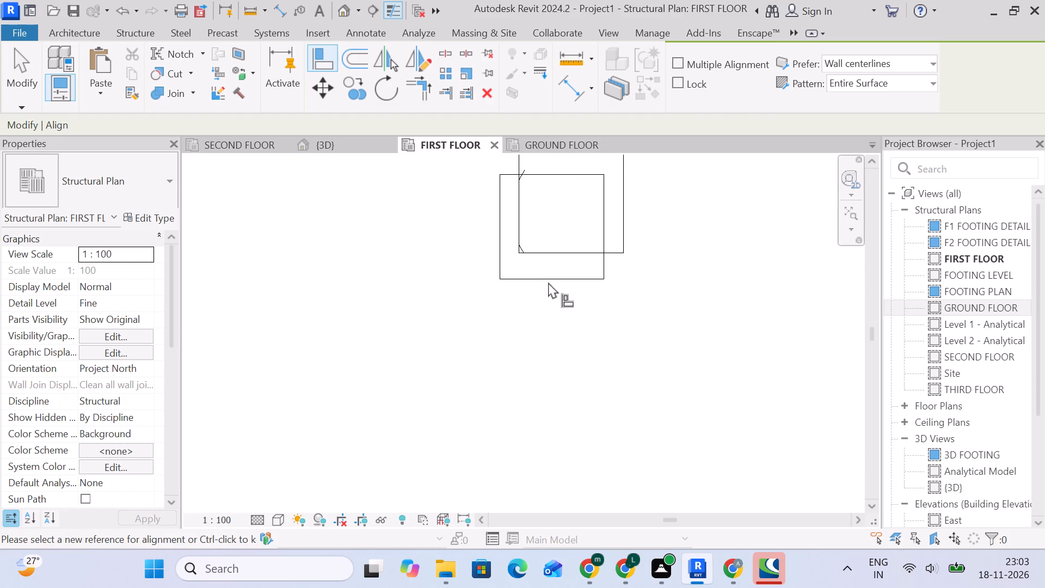
pyautogui.click(528, 277)
pyautogui.click(534, 257)
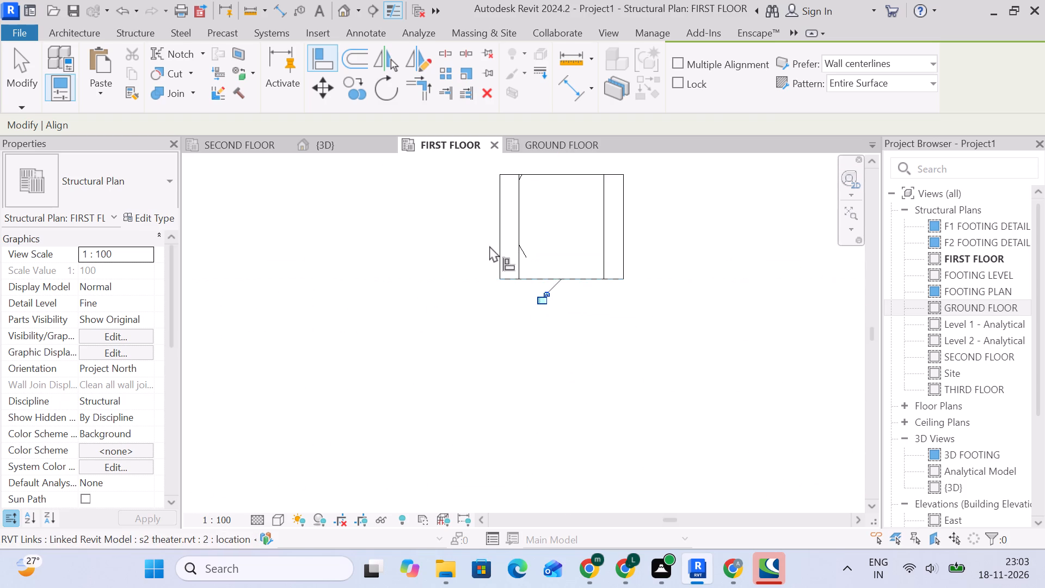
pyautogui.click(497, 246)
pyautogui.click(515, 250)
# Align the column just north of the grid 2 bubble to the south and west edges of its linked outline.
pyautogui.scroll(-1, 23, 176)
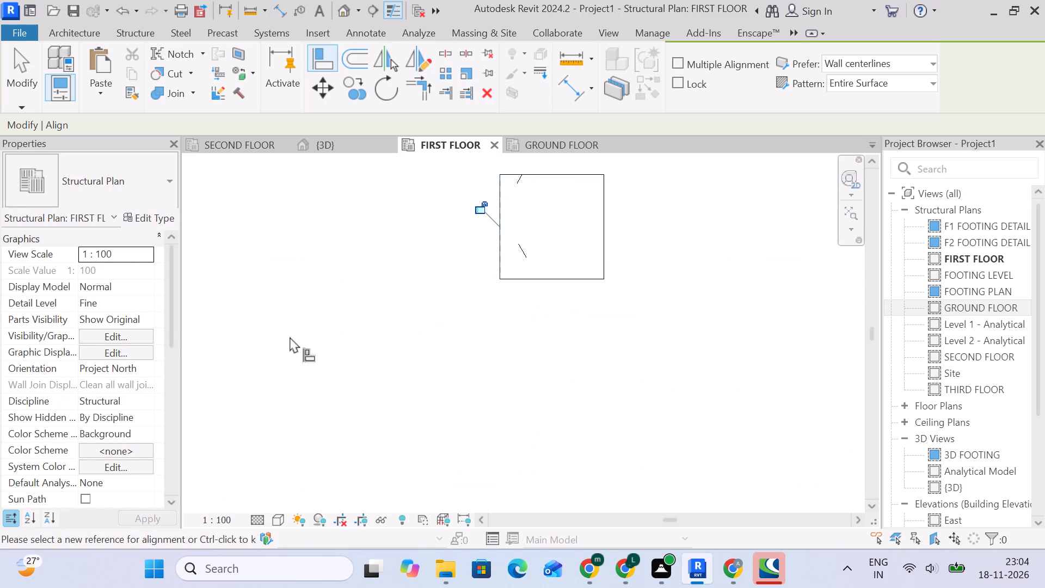
pyautogui.scroll(-12, 403, 385)
pyautogui.moveTo(444, 384); pyautogui.dragTo(445, 288, button='middle')
pyautogui.scroll(-5, 452, 328)
pyautogui.moveTo(463, 416); pyautogui.dragTo(506, 292, button='middle')
pyautogui.scroll(16, 472, 336)
pyautogui.moveTo(473, 314); pyautogui.dragTo(474, 308)
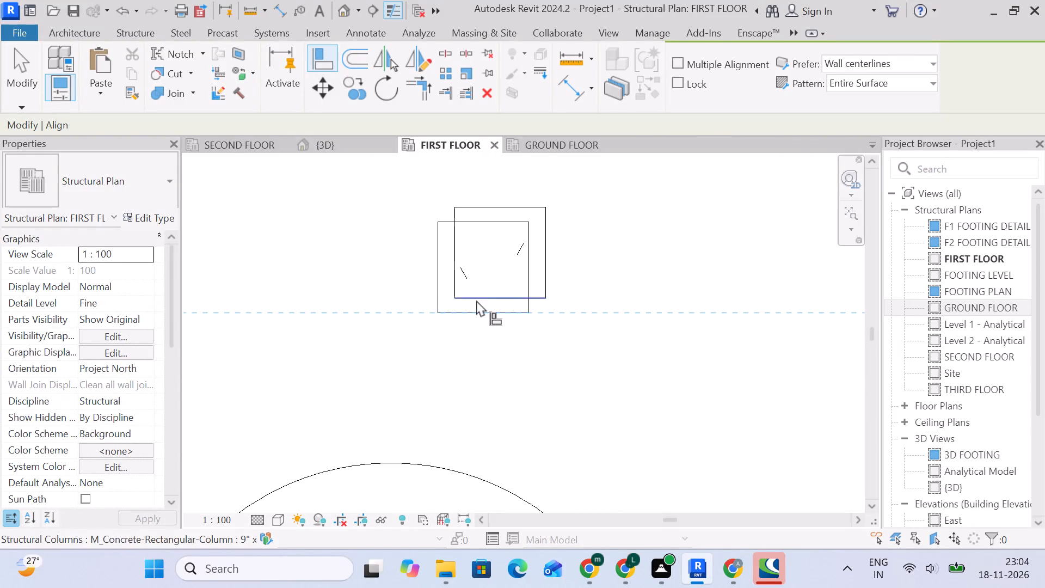
pyautogui.click(476, 300)
pyautogui.click(439, 280)
pyautogui.click(459, 286)
# Align the first column south of the grid 2 bubble to the south and west edges of its linked outline.
pyautogui.scroll(-9, 459, 301)
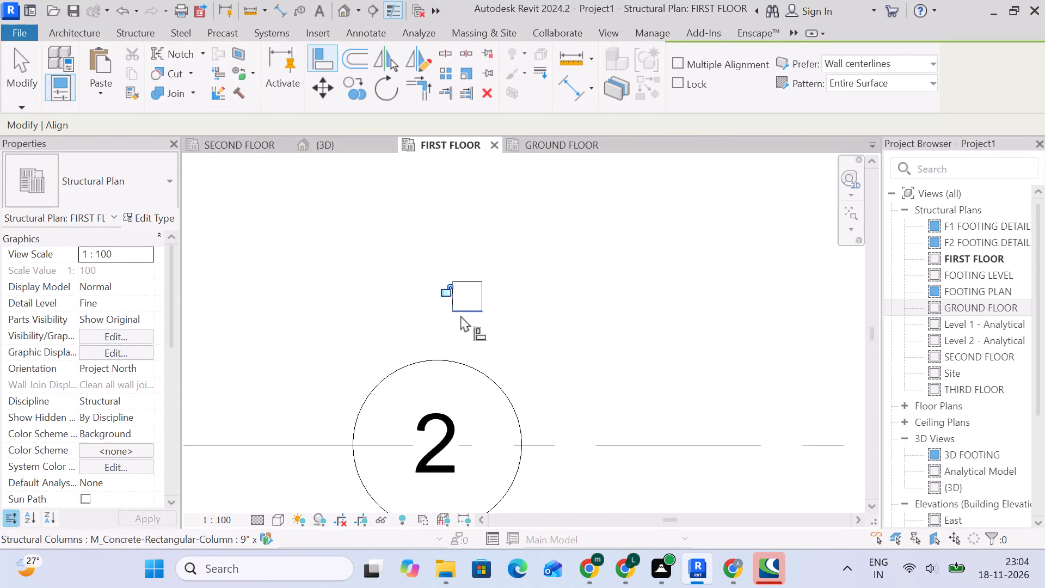
pyautogui.scroll(-10, 460, 315)
pyautogui.moveTo(506, 423); pyautogui.dragTo(518, 275, button='middle')
pyautogui.scroll(16, 485, 306)
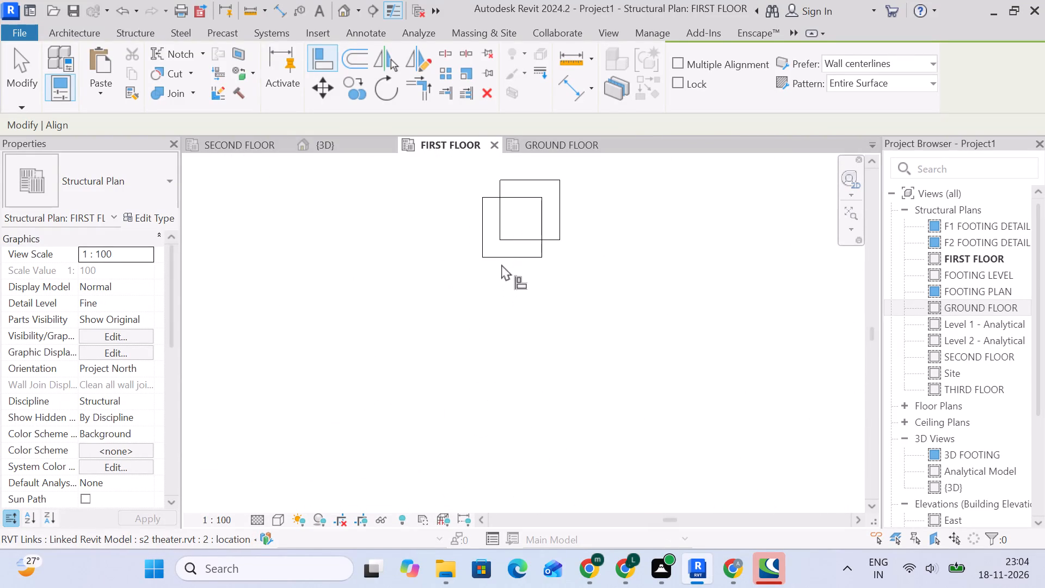
pyautogui.click(498, 258)
pyautogui.click(509, 241)
pyautogui.click(484, 237)
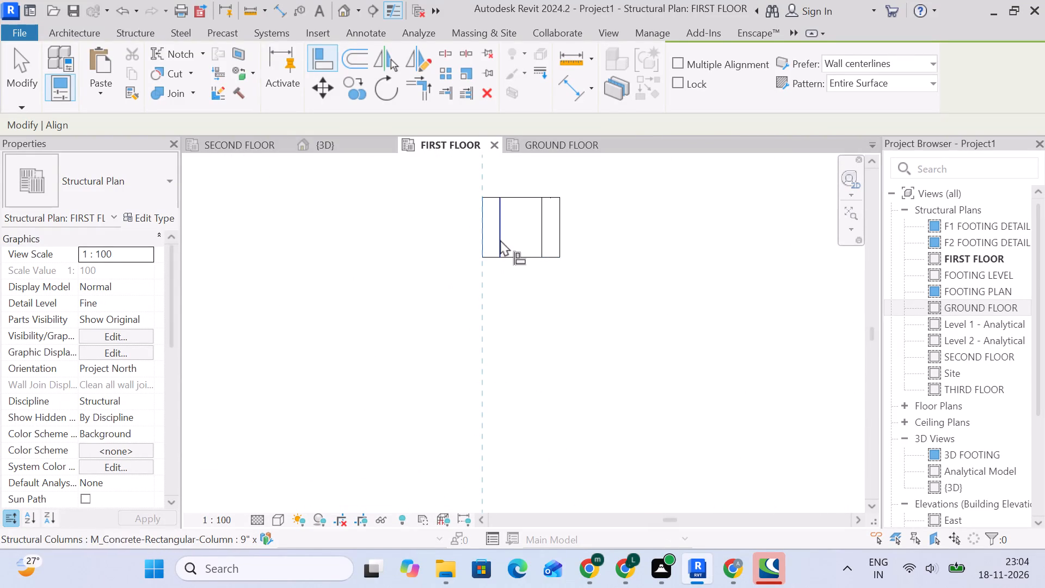
pyautogui.click(500, 240)
# Align the column directly beneath the grid G bubble to the south and west edges of its linked outline.
pyautogui.scroll(-13, 495, 296)
pyautogui.moveTo(545, 406); pyautogui.dragTo(540, 304, button='middle')
pyautogui.scroll(6, 487, 346)
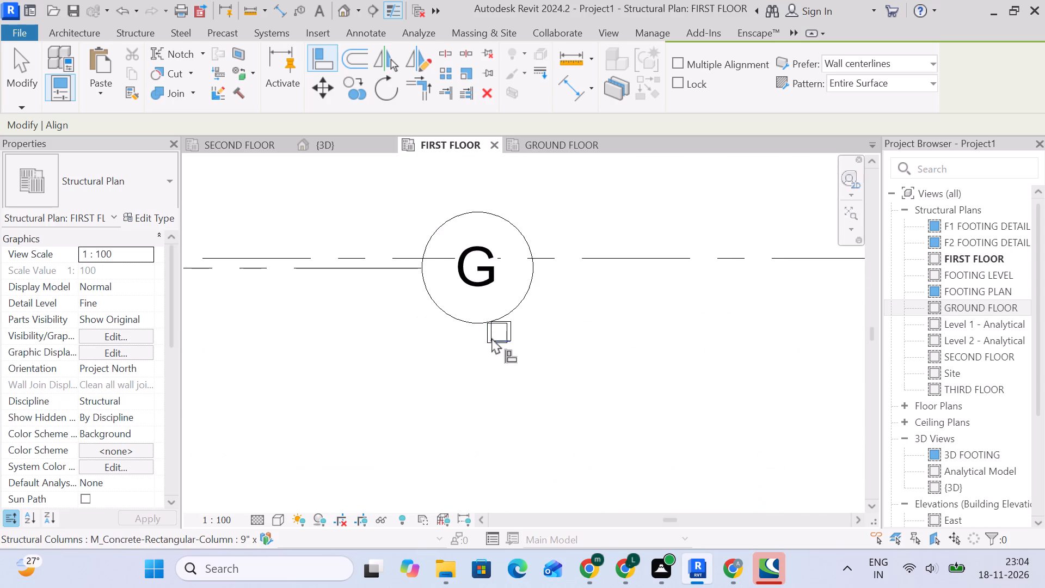
pyautogui.scroll(16, 491, 338)
pyautogui.click(497, 317)
pyautogui.click(507, 296)
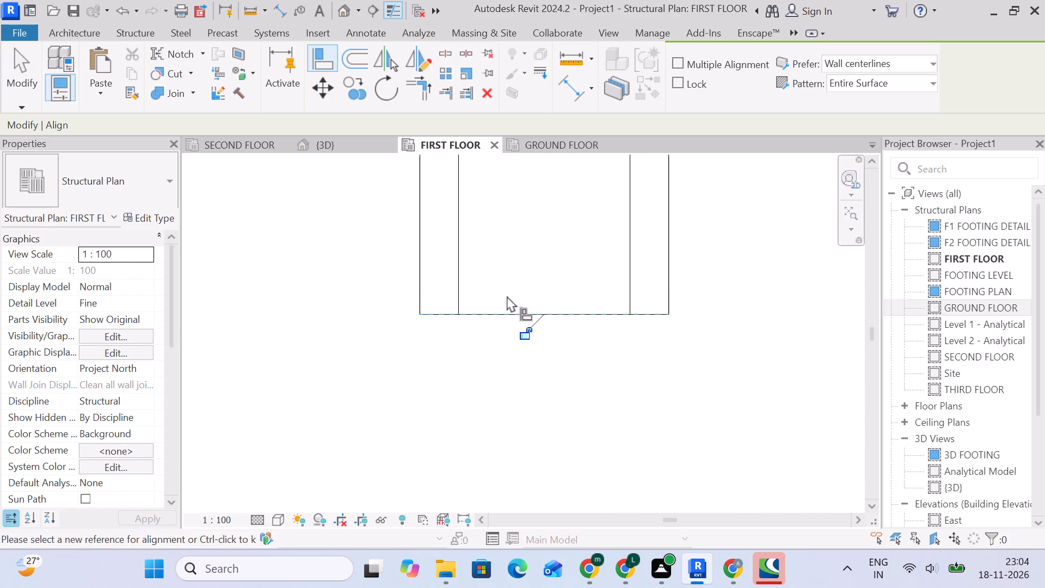
pyautogui.click(422, 254)
pyautogui.click(454, 265)
# Align the column just south of grid line Y to the south and west edges of its linked outline.
pyautogui.scroll(-10, 443, 272)
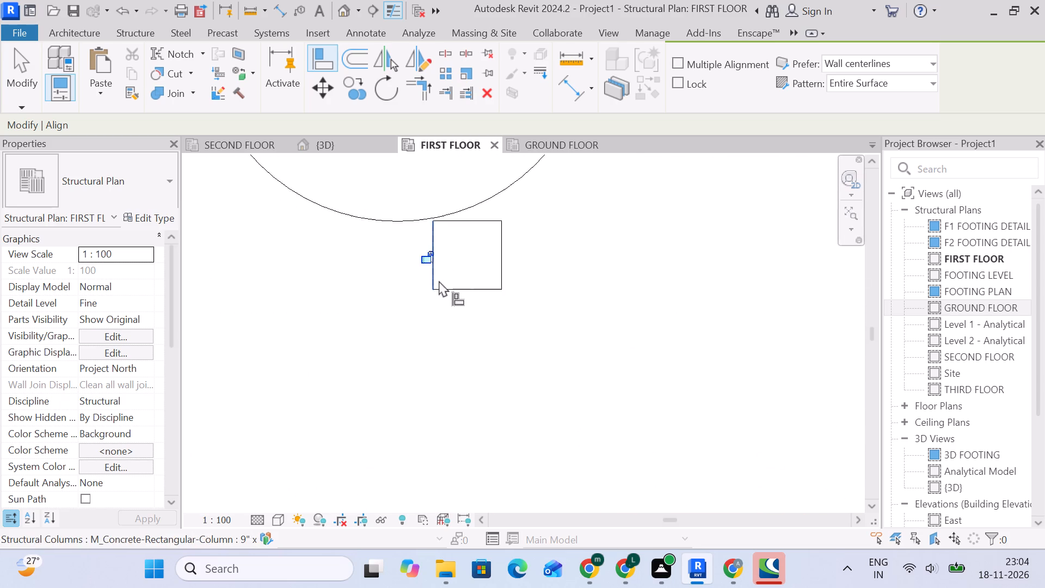
pyautogui.scroll(-4, 439, 280)
pyautogui.moveTo(518, 416); pyautogui.dragTo(516, 276, button='middle')
pyautogui.scroll(1, 516, 277)
pyautogui.scroll(-5, 516, 276)
pyautogui.moveTo(564, 413); pyautogui.dragTo(568, 320, button='middle')
pyautogui.scroll(6, 493, 382)
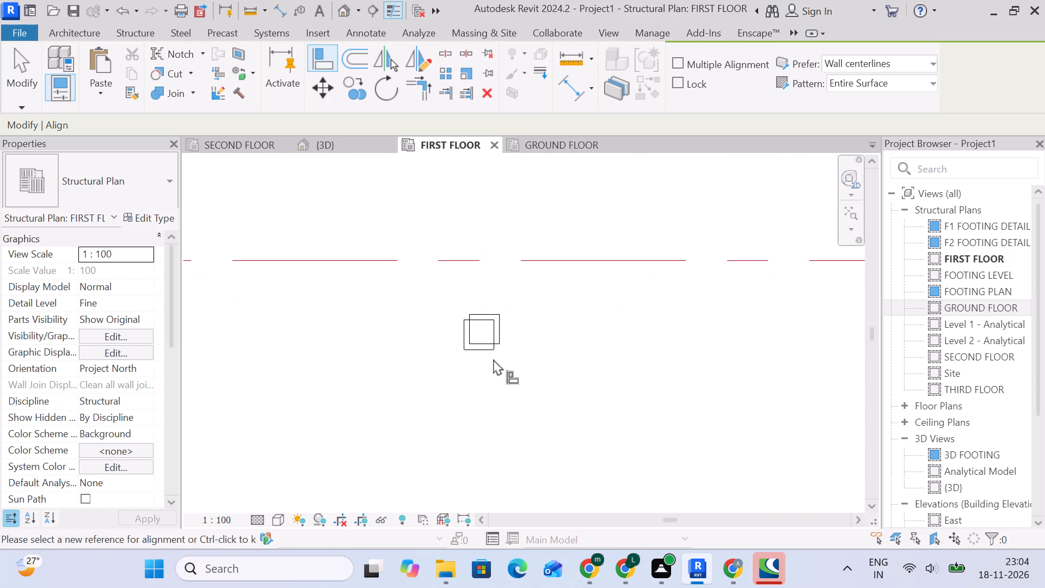
pyautogui.scroll(9, 493, 359)
pyautogui.moveTo(448, 319); pyautogui.dragTo(461, 317)
pyautogui.click(477, 295)
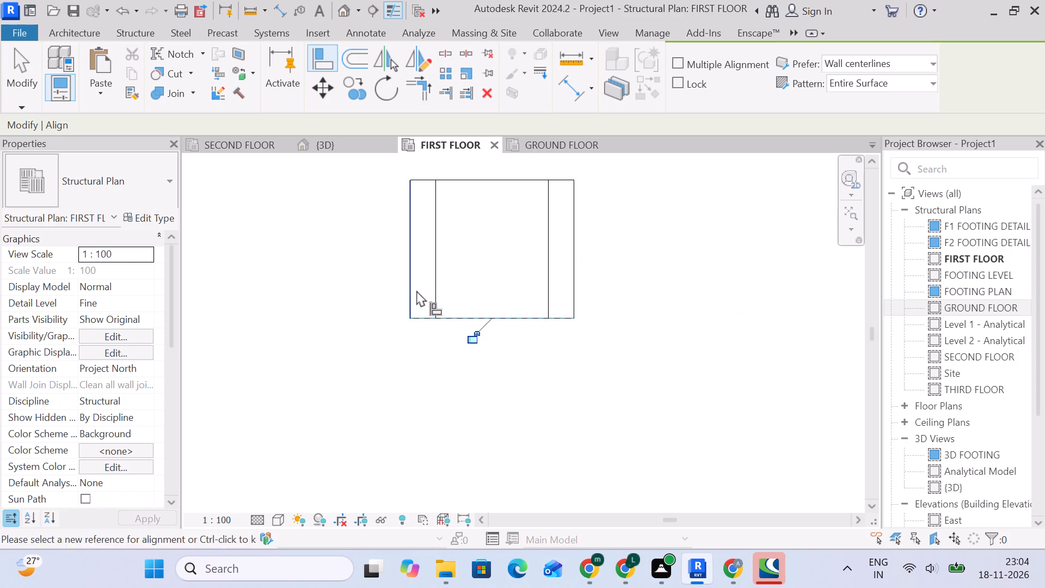
pyautogui.click(416, 290)
pyautogui.click(438, 290)
# Align the second column south of grid line Y to the south and west edges of its linked outline.
pyautogui.scroll(-20, 439, 300)
pyautogui.scroll(-1, 439, 300)
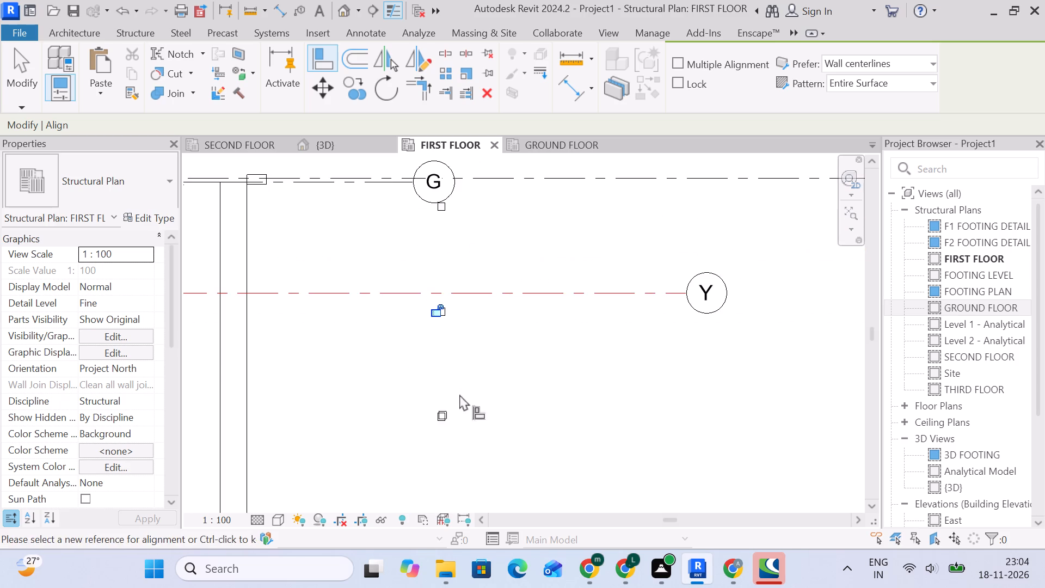
pyautogui.moveTo(460, 399); pyautogui.dragTo(473, 298, button='middle')
pyautogui.scroll(20, 458, 298)
pyautogui.scroll(2, 458, 298)
pyautogui.click(450, 328)
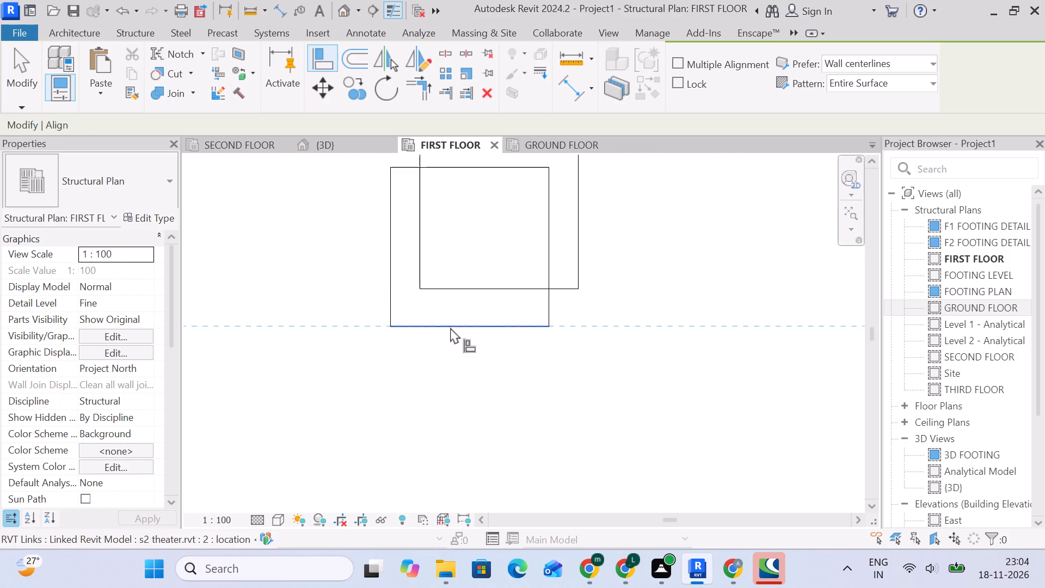
pyautogui.click(467, 292)
pyautogui.moveTo(393, 285); pyautogui.dragTo(398, 285)
pyautogui.click(416, 285)
# Align the third column south of grid line Y to the south and west edges of its linked outline.
pyautogui.scroll(-8, 420, 288)
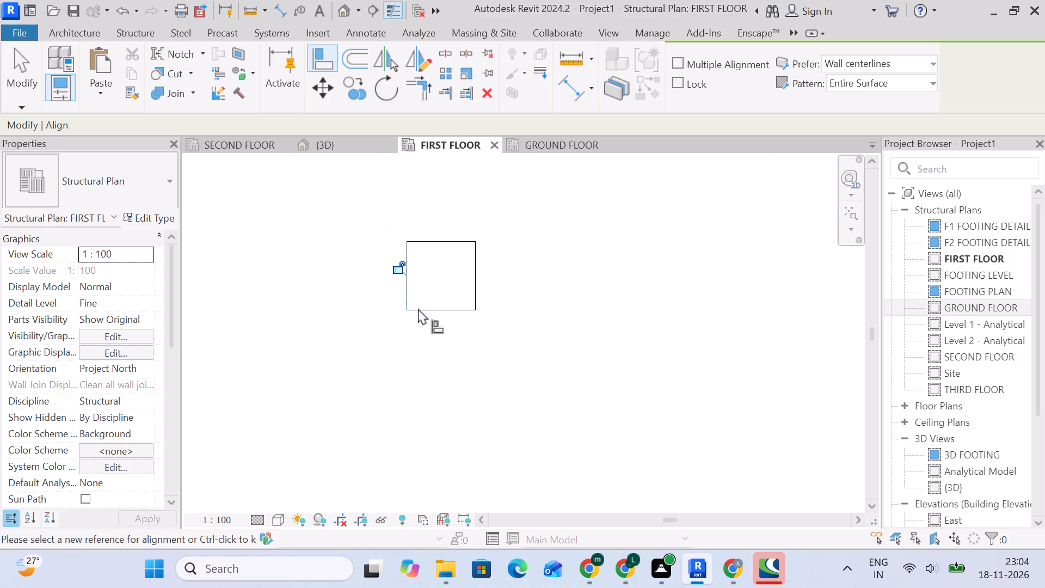
pyautogui.scroll(-12, 418, 309)
pyautogui.moveTo(456, 389); pyautogui.dragTo(461, 161, button='middle')
pyautogui.scroll(11, 432, 258)
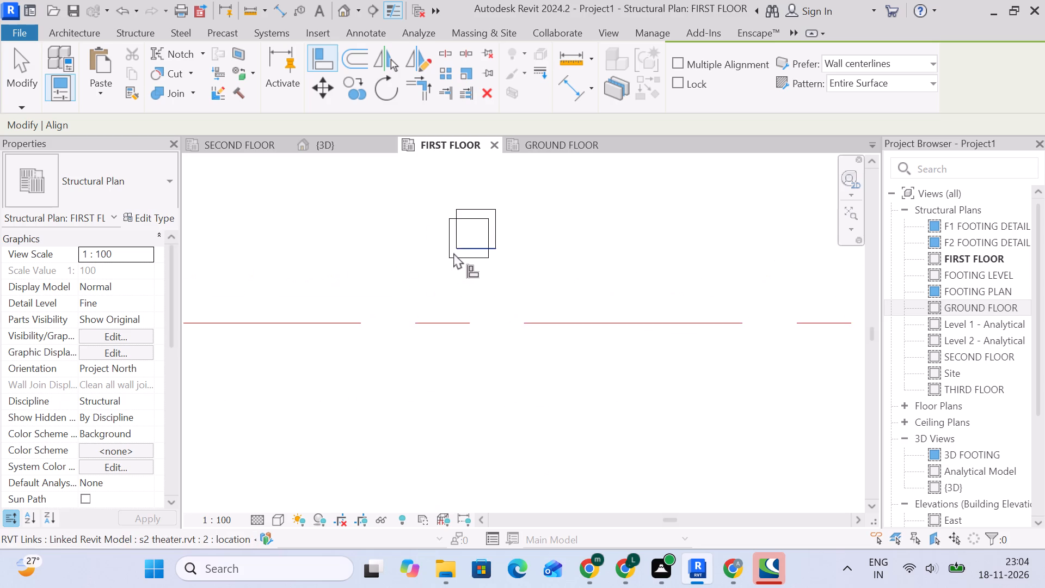
pyautogui.scroll(5, 453, 253)
pyautogui.click(465, 259)
pyautogui.click(469, 240)
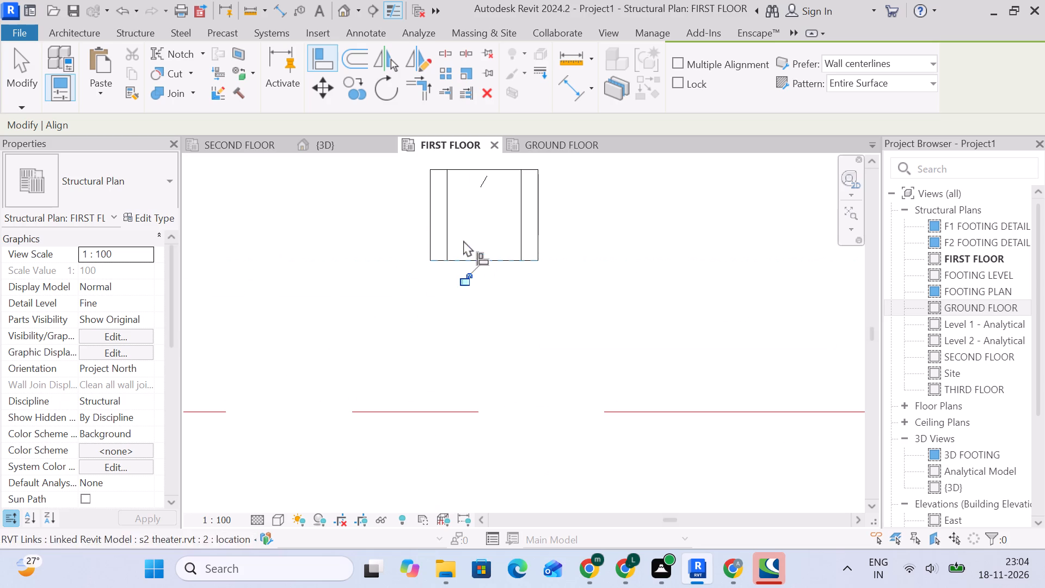
pyautogui.click(433, 240)
pyautogui.click(446, 240)
# Align the next column to the south, just past the dashed blue grid line, to the south and west edges of its linked outline.
pyautogui.scroll(-14, 434, 277)
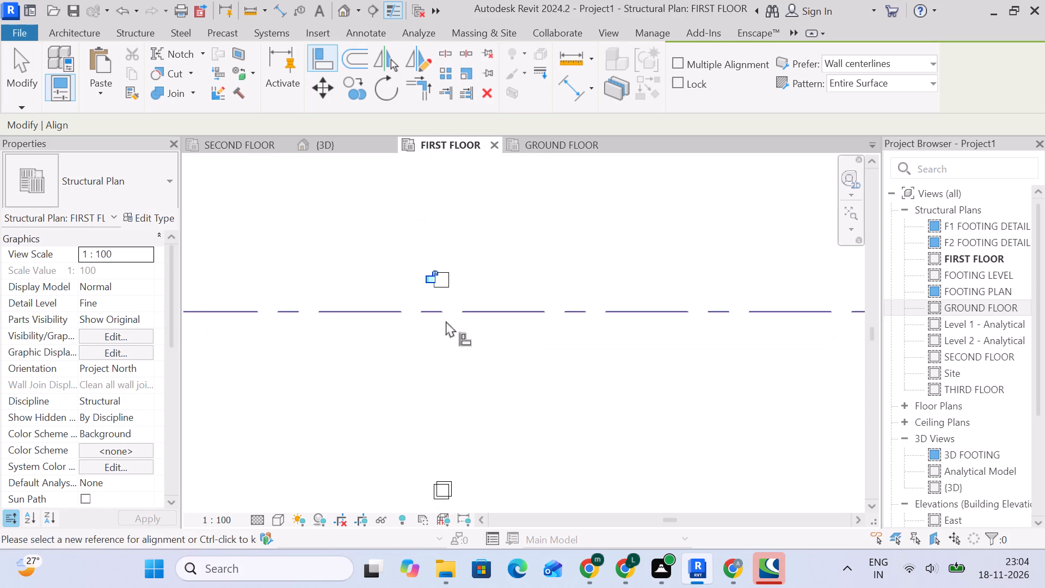
pyautogui.moveTo(477, 371); pyautogui.dragTo(482, 227, button='middle')
pyautogui.scroll(5, 458, 301)
pyautogui.scroll(11, 433, 363)
pyautogui.moveTo(442, 349); pyautogui.dragTo(445, 338, button='middle')
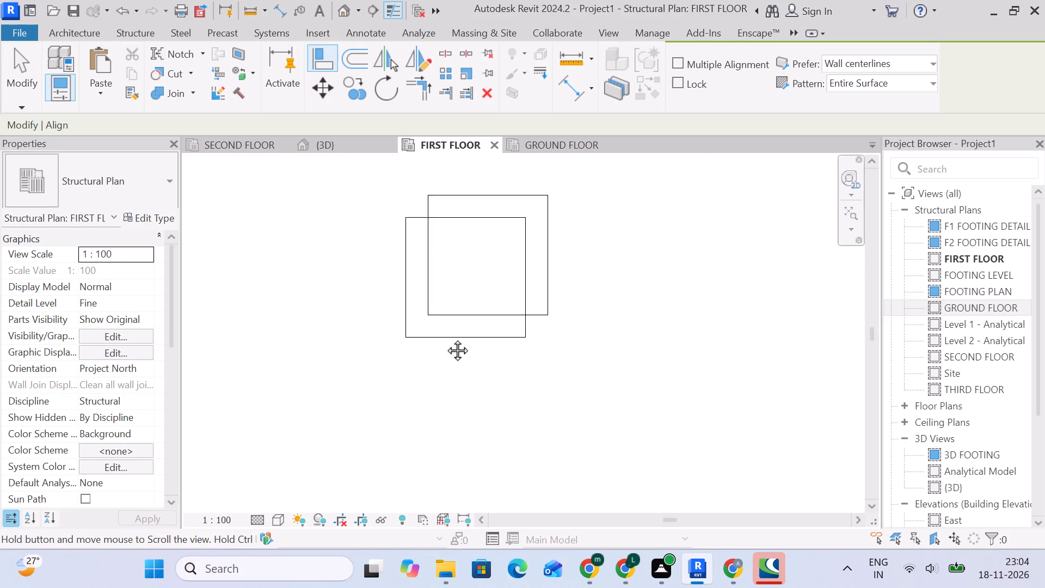
pyautogui.scroll(1, 445, 338)
pyautogui.moveTo(445, 338); pyautogui.dragTo(493, 261, button='middle')
pyautogui.click(490, 249)
pyautogui.click(499, 226)
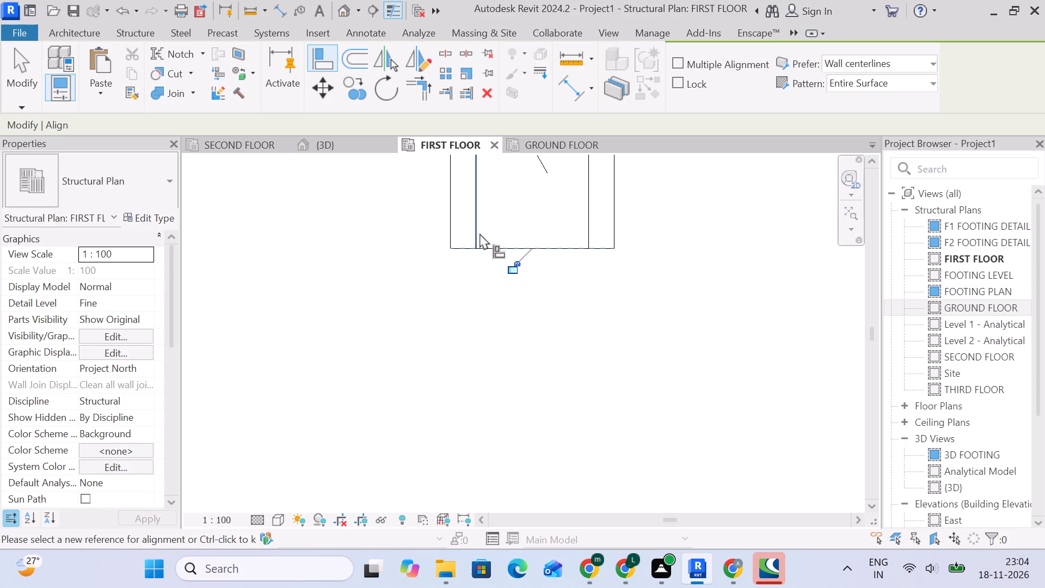
pyautogui.click(456, 226)
pyautogui.click(477, 222)
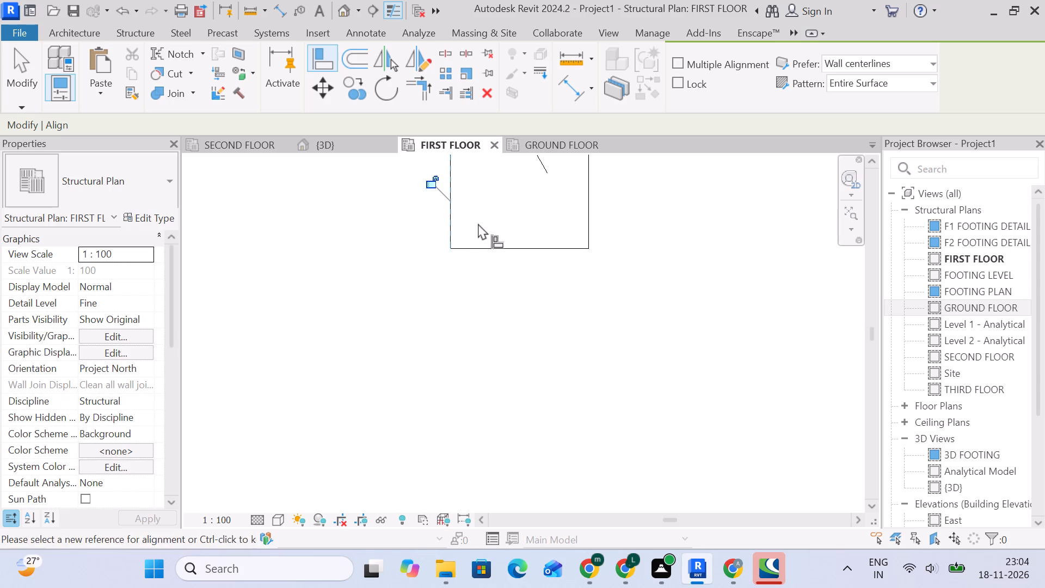
# Align the next column south, just above the following grid line, to the south and west edges of its linked outline.
pyautogui.scroll(-12, 470, 269)
pyautogui.moveTo(503, 316); pyautogui.dragTo(515, 133, button='middle')
pyautogui.scroll(-5, 509, 326)
pyautogui.moveTo(508, 314); pyautogui.dragTo(509, 219, button='middle')
pyautogui.scroll(11, 505, 295)
pyautogui.click(478, 291)
pyautogui.click(487, 272)
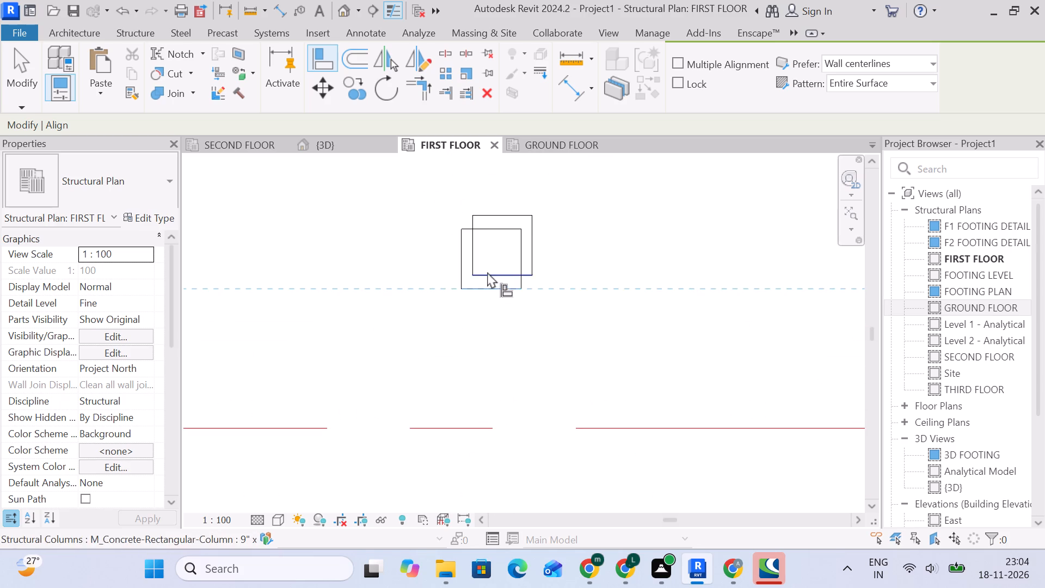
pyautogui.click(454, 270)
pyautogui.click(458, 269)
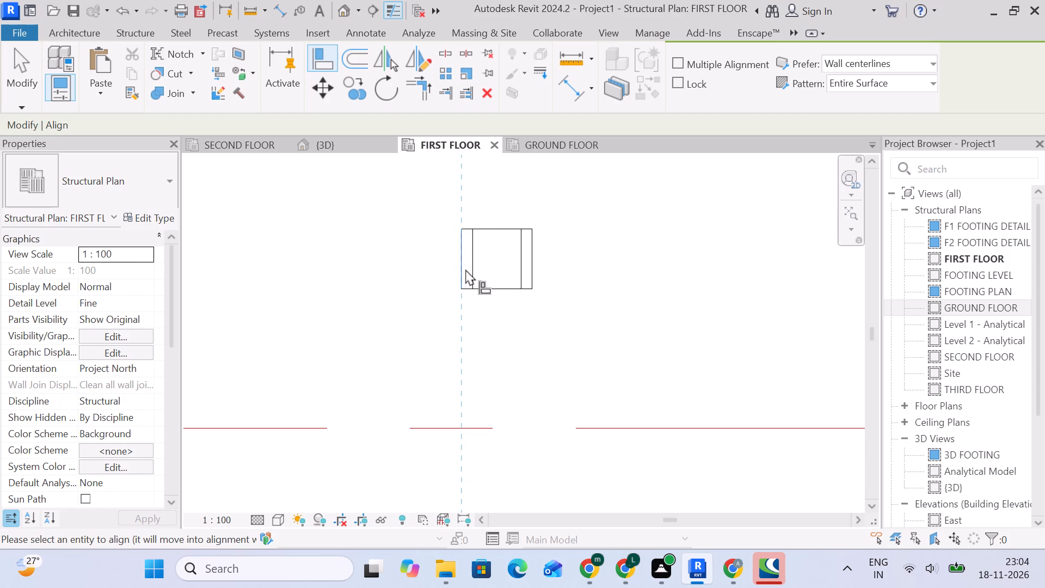
pyautogui.click(470, 273)
# Align the column just south of the red grid line to the south and west edges of its linked outline.
pyautogui.scroll(-5, 487, 277)
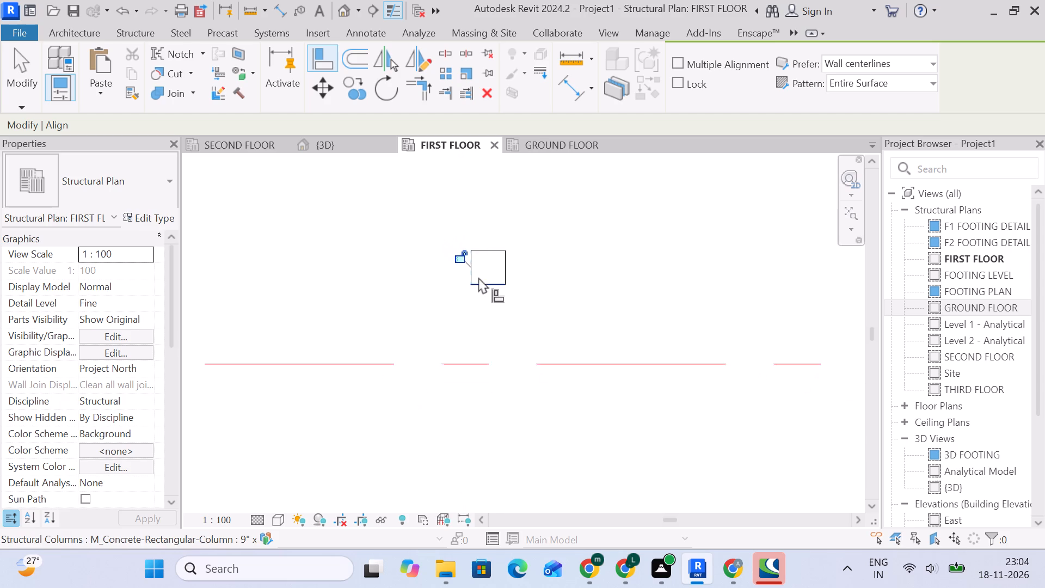
pyautogui.scroll(-9, 478, 277)
pyautogui.moveTo(478, 290); pyautogui.dragTo(472, 208, button='middle')
pyautogui.scroll(11, 480, 289)
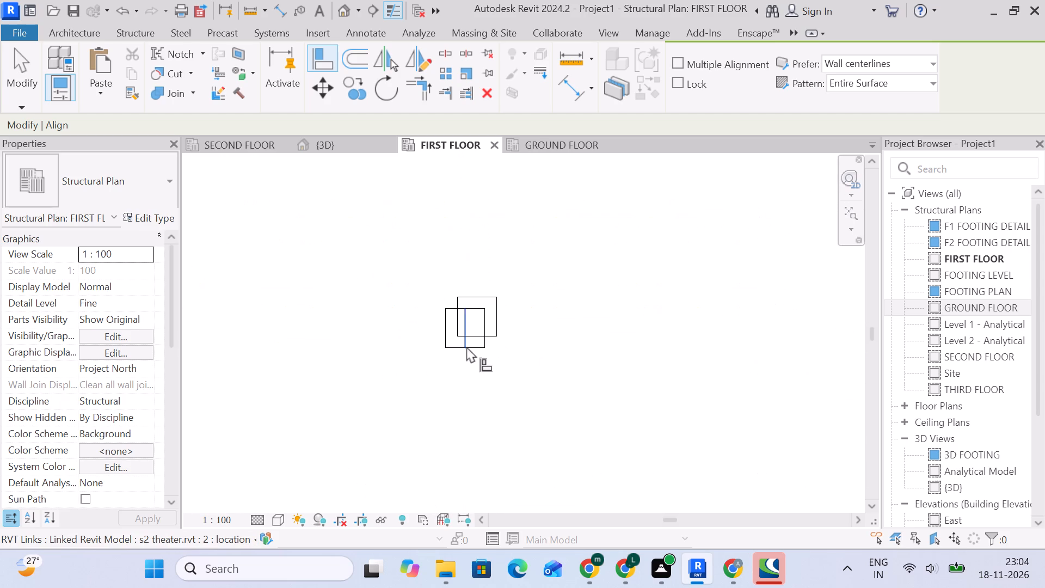
pyautogui.scroll(6, 466, 346)
pyautogui.moveTo(508, 376); pyautogui.dragTo(518, 293, button='middle')
pyautogui.click(477, 273)
pyautogui.click(488, 242)
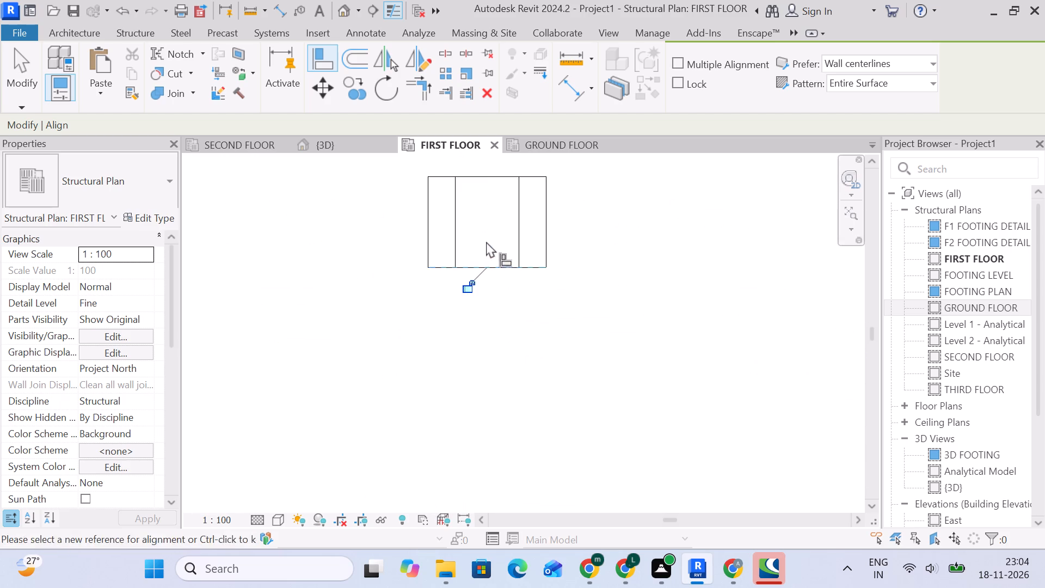
pyautogui.click(431, 244)
pyautogui.click(453, 246)
# Align the column just north of the grid bubble to the south and west edges of its linked outline.
pyautogui.scroll(-8, 453, 250)
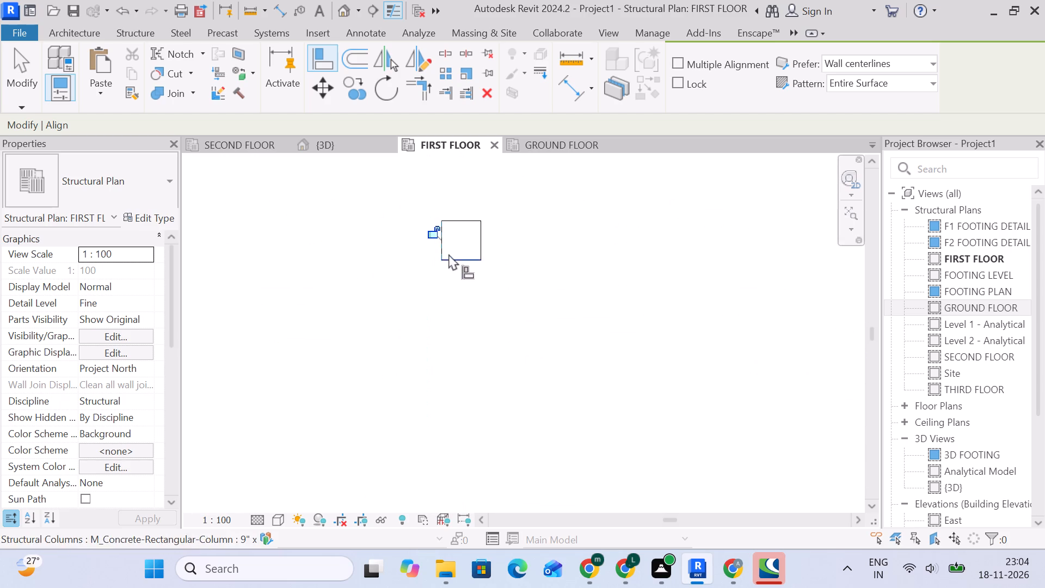
pyautogui.scroll(-5, 448, 254)
pyautogui.moveTo(467, 336); pyautogui.dragTo(489, 201, button='middle')
pyautogui.scroll(16, 462, 313)
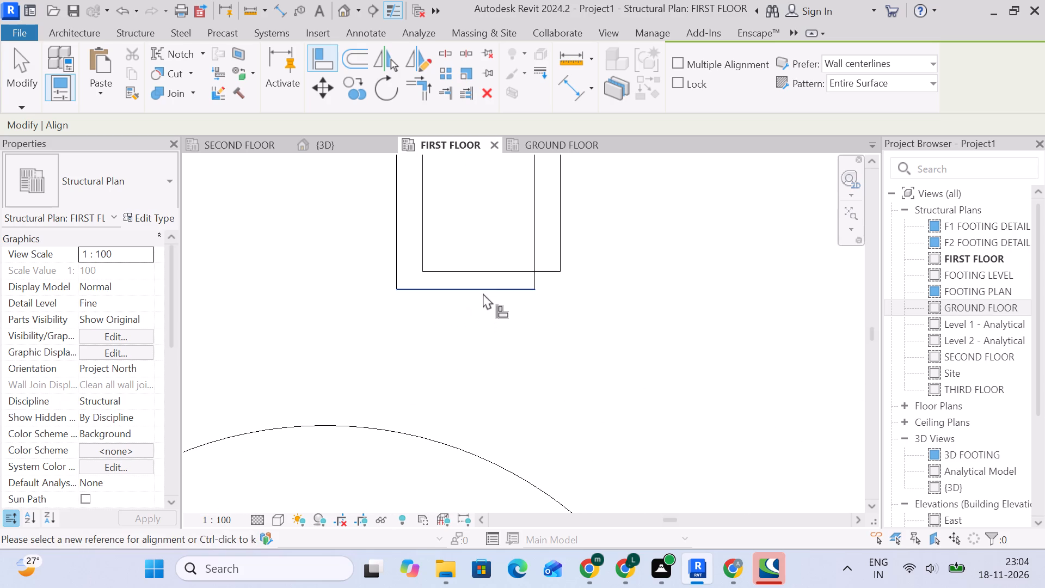
pyautogui.click(483, 292)
pyautogui.click(482, 274)
pyautogui.click(399, 264)
pyautogui.click(422, 262)
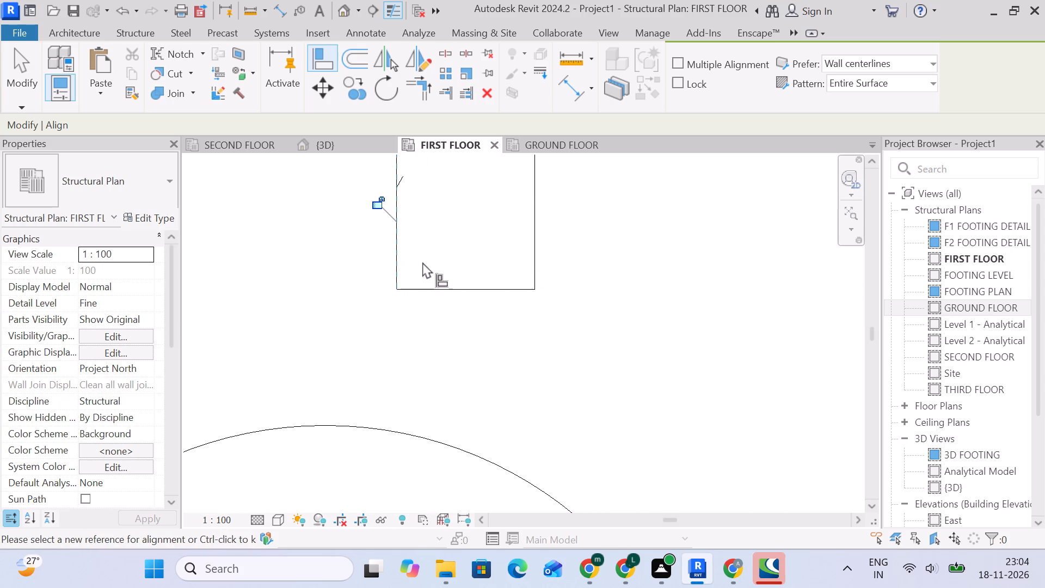
# Align the column just south of the grid bubble to the south and west edges of its linked outline.
pyautogui.scroll(-19, 422, 262)
pyautogui.moveTo(429, 359); pyautogui.dragTo(451, 229, button='middle')
pyautogui.scroll(5, 426, 302)
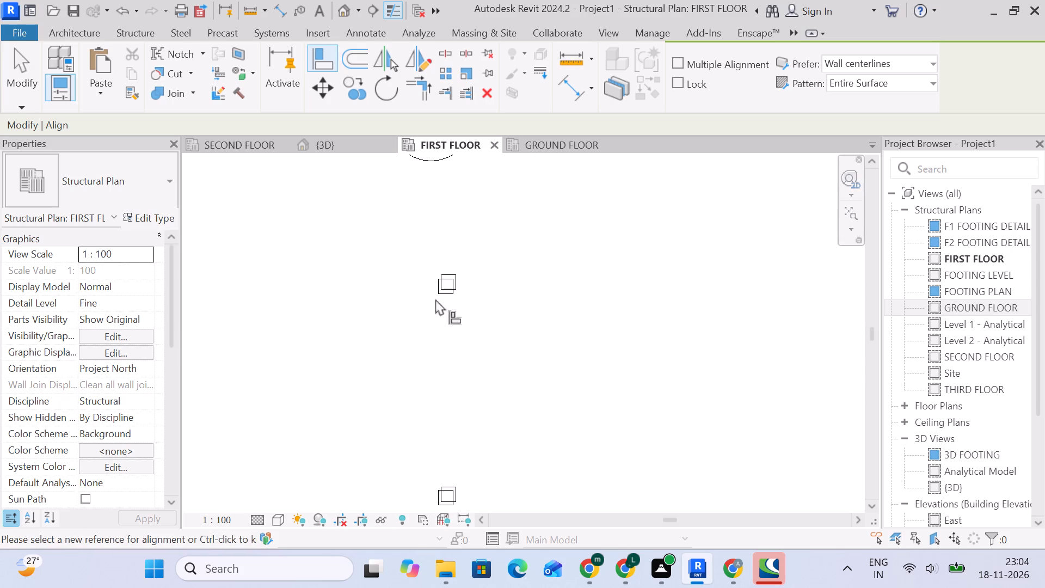
pyautogui.scroll(10, 435, 299)
pyautogui.click(489, 297)
pyautogui.click(480, 271)
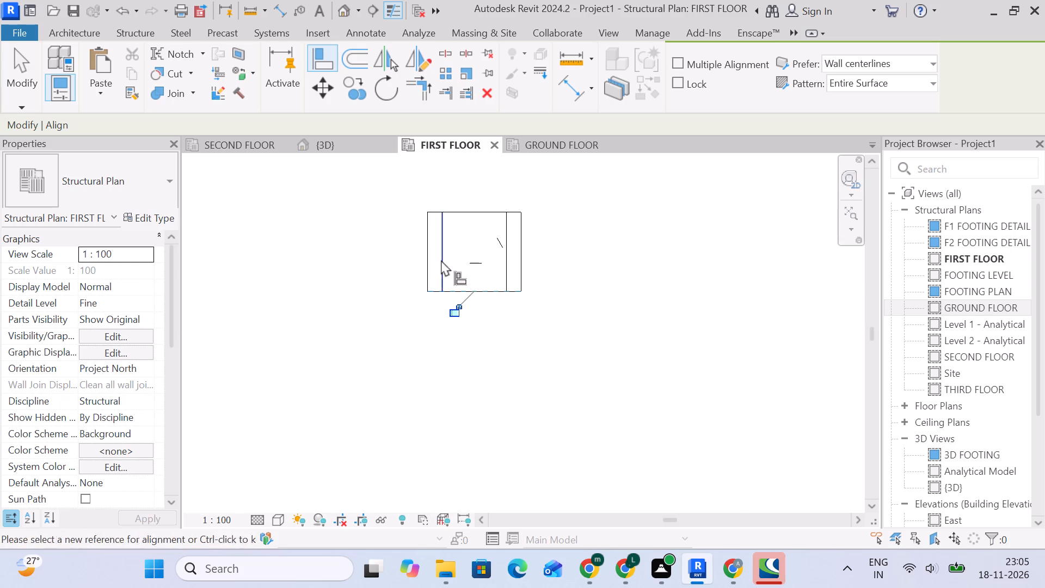
pyautogui.click(431, 256)
pyautogui.click(431, 253)
pyautogui.click(431, 267)
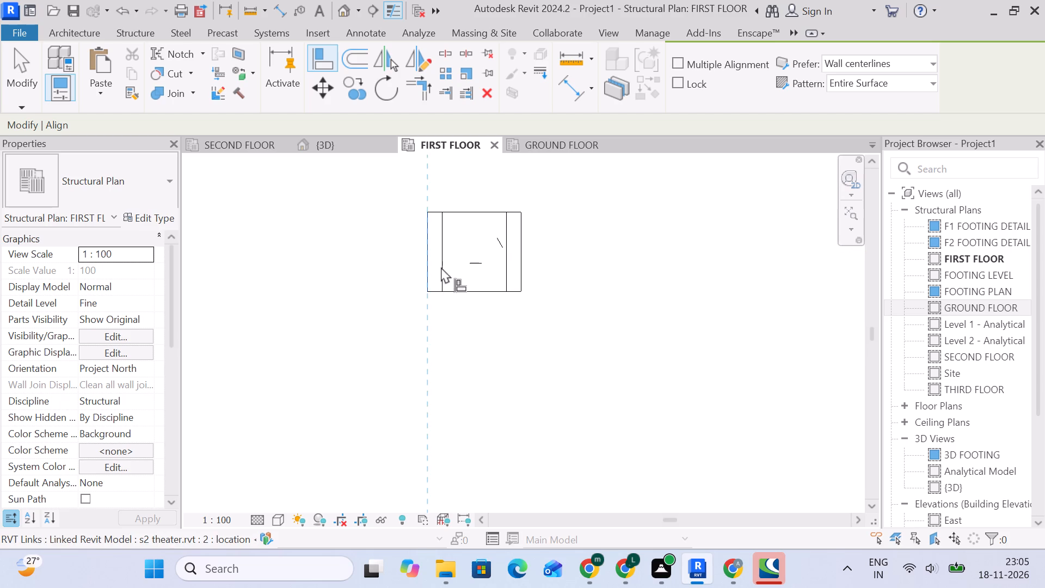
pyautogui.click(446, 267)
# Align the last offset column, directly north of the corner column, to its linked outline's south and west edges, and finish aligning.
pyautogui.scroll(-9, 408, 285)
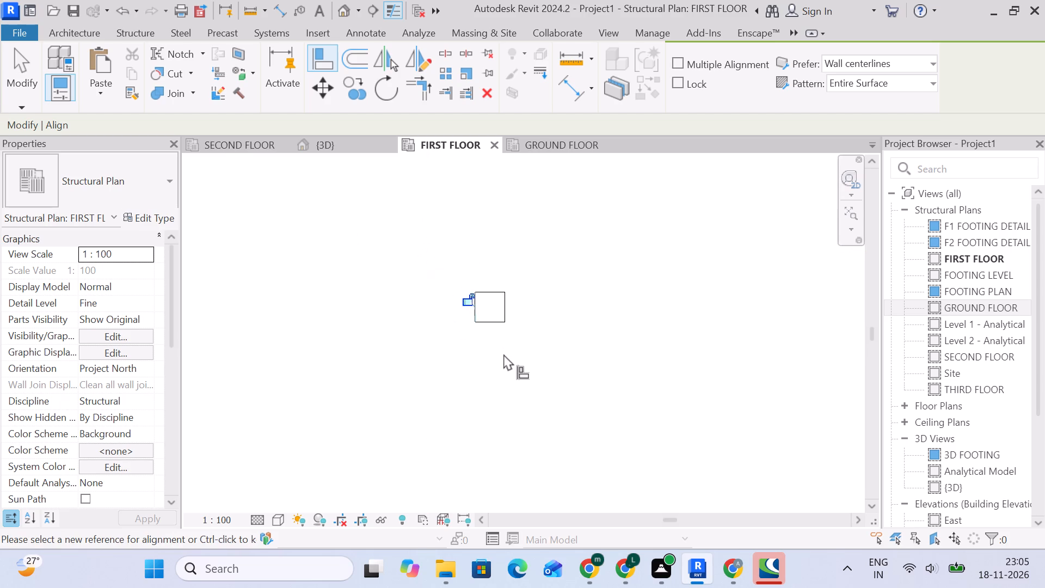
pyautogui.scroll(-3, 503, 354)
pyautogui.moveTo(507, 369); pyautogui.dragTo(482, 203, button='middle')
pyautogui.moveTo(499, 359); pyautogui.dragTo(500, 266, button='middle')
pyautogui.scroll(12, 465, 310)
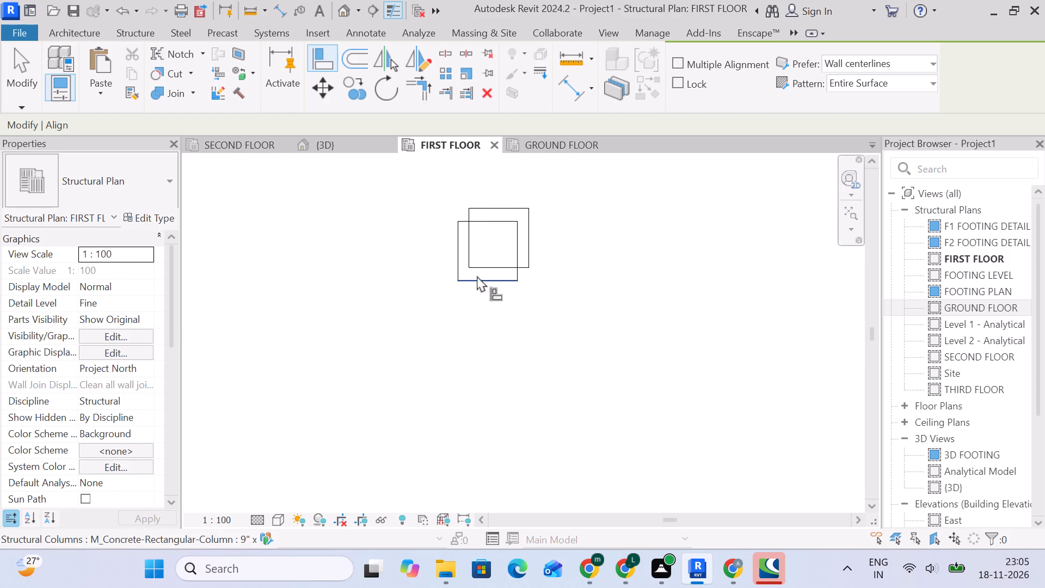
pyautogui.scroll(4, 477, 275)
pyautogui.click(486, 287)
pyautogui.click(488, 246)
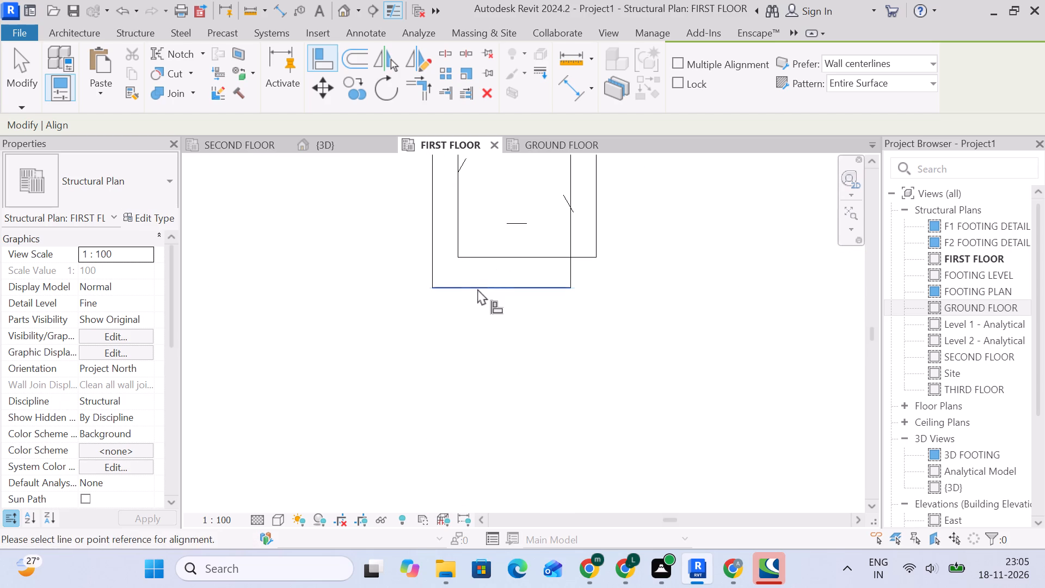
pyautogui.click(477, 289)
pyautogui.click(487, 255)
pyautogui.click(434, 238)
pyautogui.moveTo(453, 247); pyautogui.dragTo(458, 247)
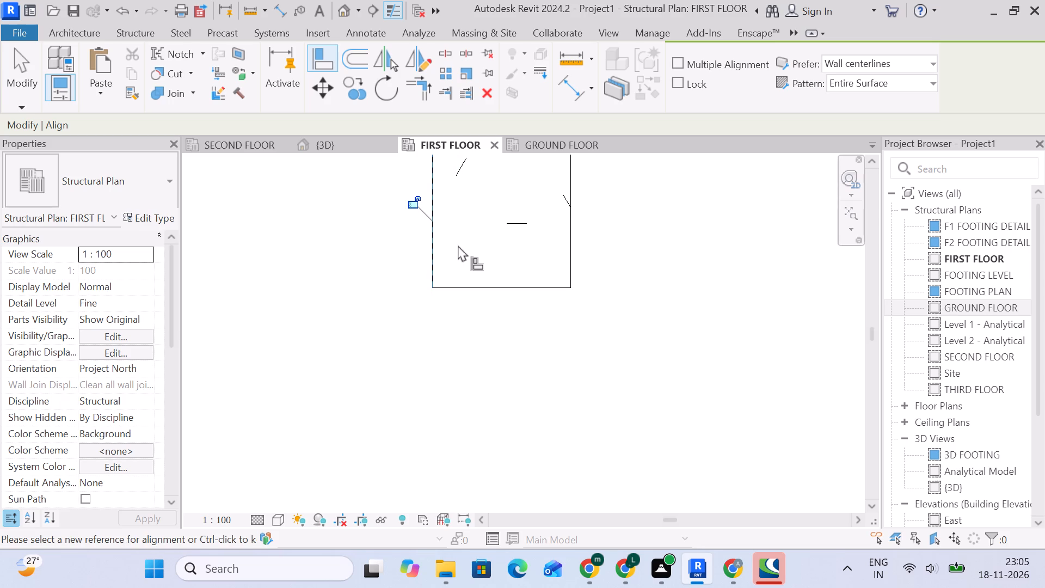
pyautogui.scroll(-20, 454, 266)
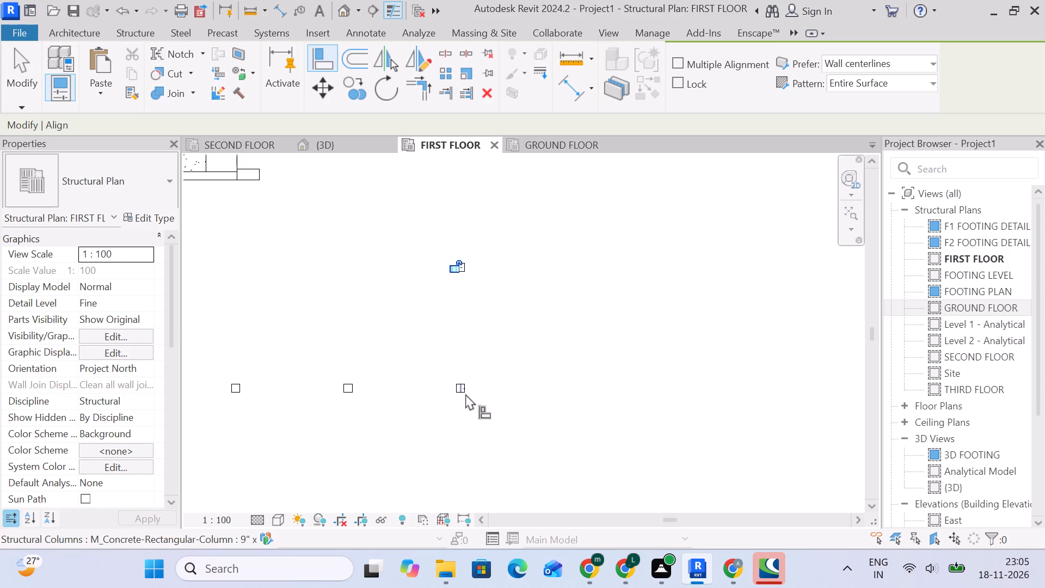
pyautogui.scroll(3, 466, 395)
pyautogui.click(26, 77)
# Unload the linked Revit model s2 theater.rvt from the project.
pyautogui.scroll(-9, 307, 293)
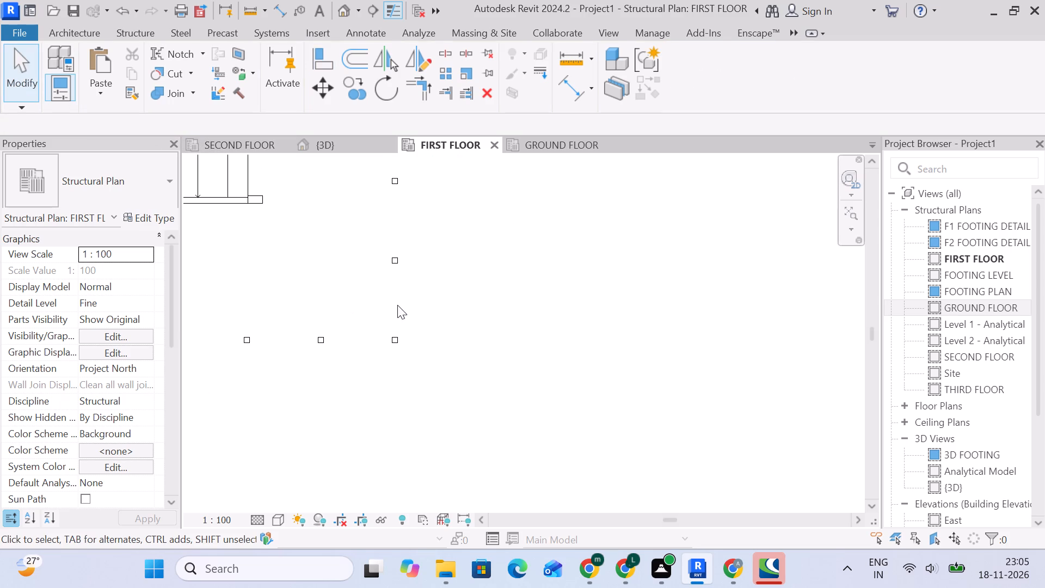
pyautogui.scroll(-17, 397, 305)
pyautogui.scroll(2, 445, 305)
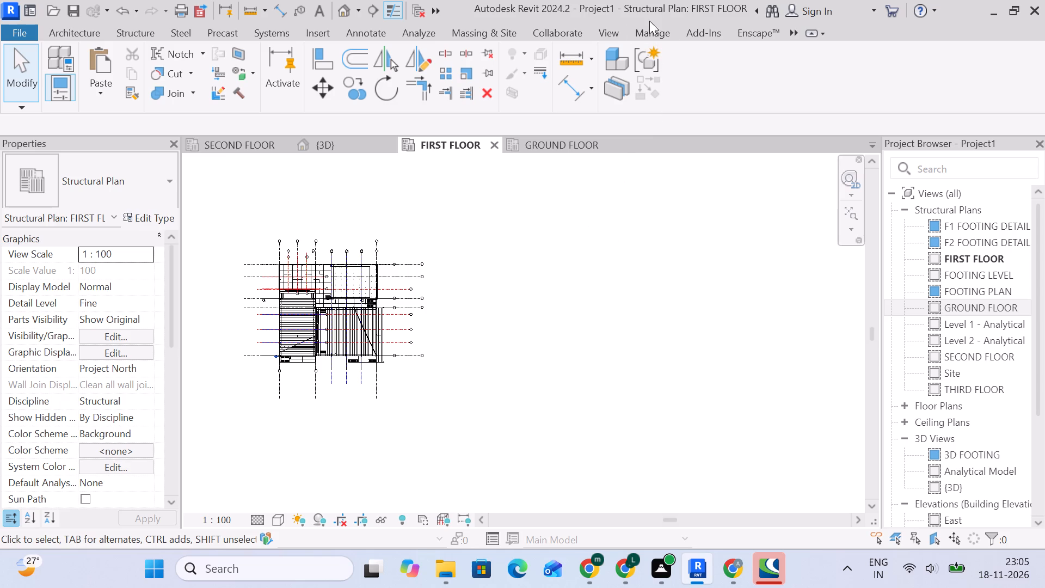
pyautogui.click(657, 40)
pyautogui.click(705, 80)
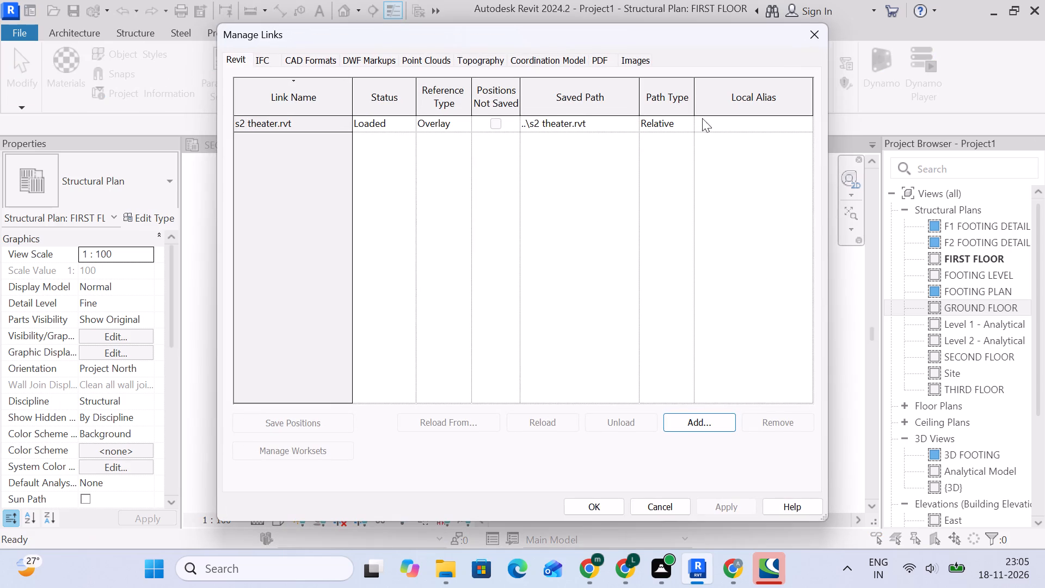
pyautogui.moveTo(330, 125); pyautogui.dragTo(336, 124)
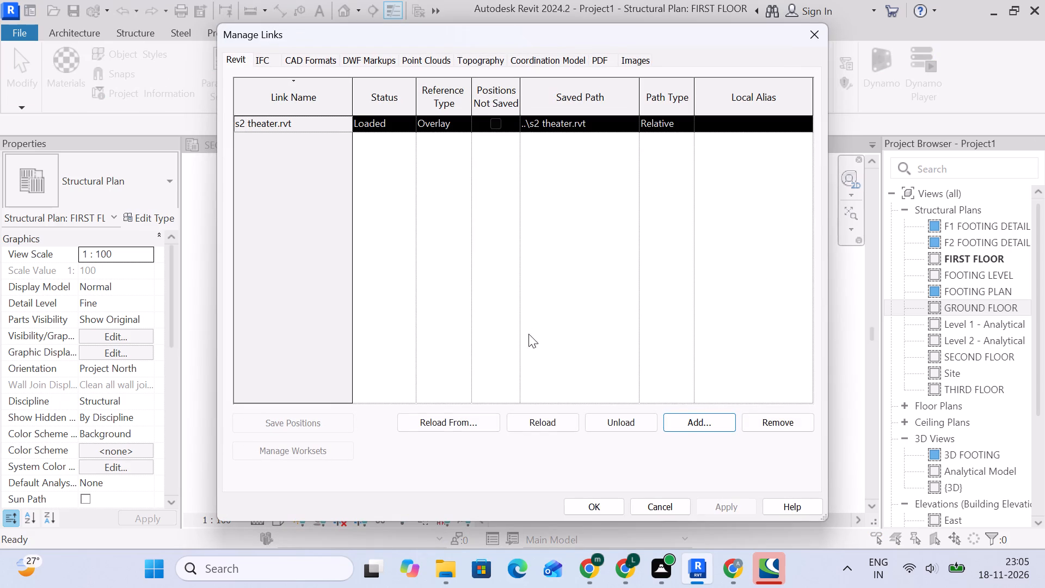
pyautogui.click(636, 428)
pyautogui.click(558, 311)
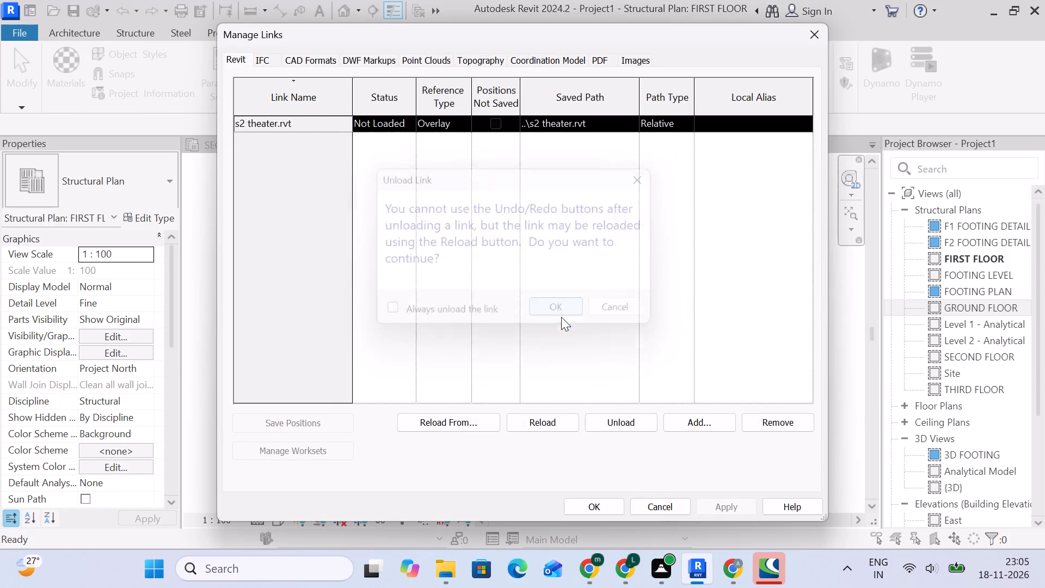
pyautogui.click(604, 505)
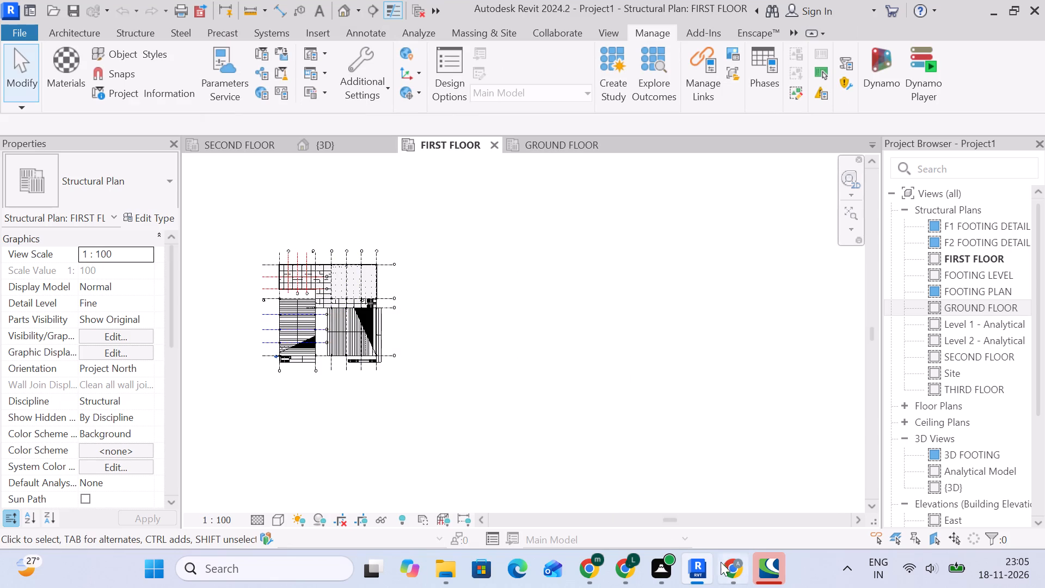
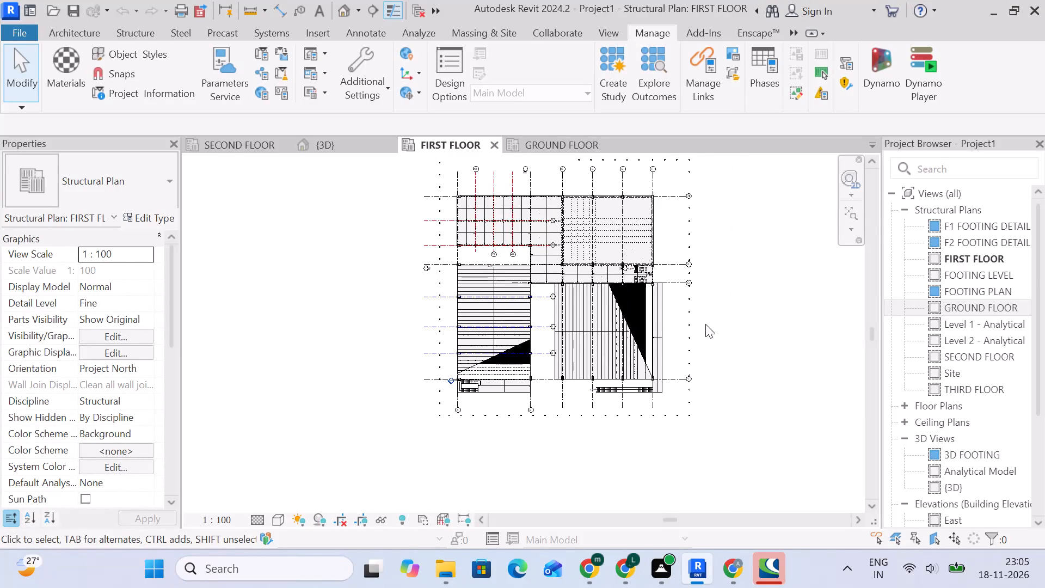
# In the 3D view, select all instances of the 9" x 9" concrete rectangular columns standing around the building.
pyautogui.moveTo(703, 326); pyautogui.dragTo(630, 341, button='middle')
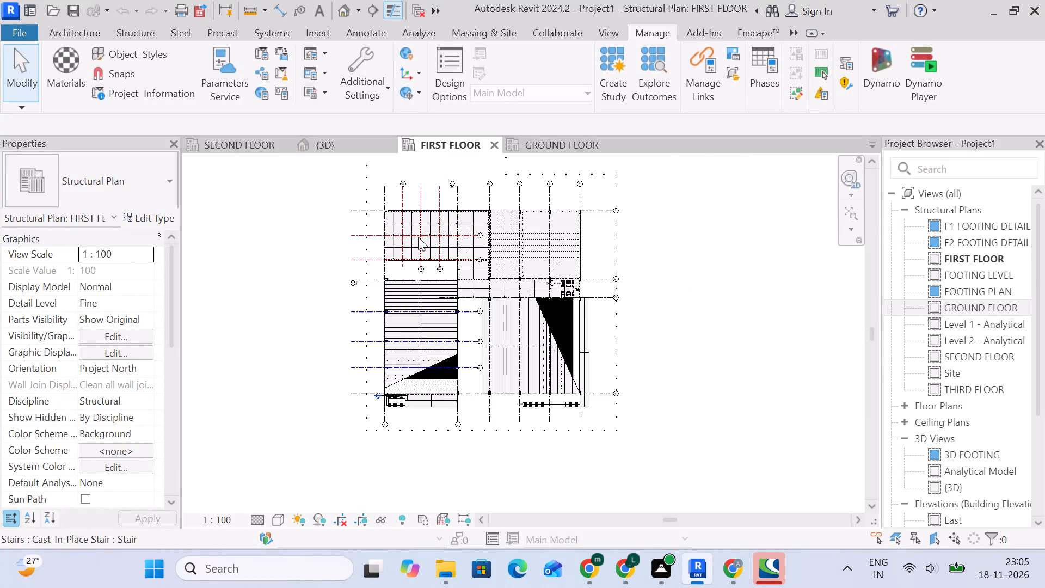
pyautogui.click(348, 146)
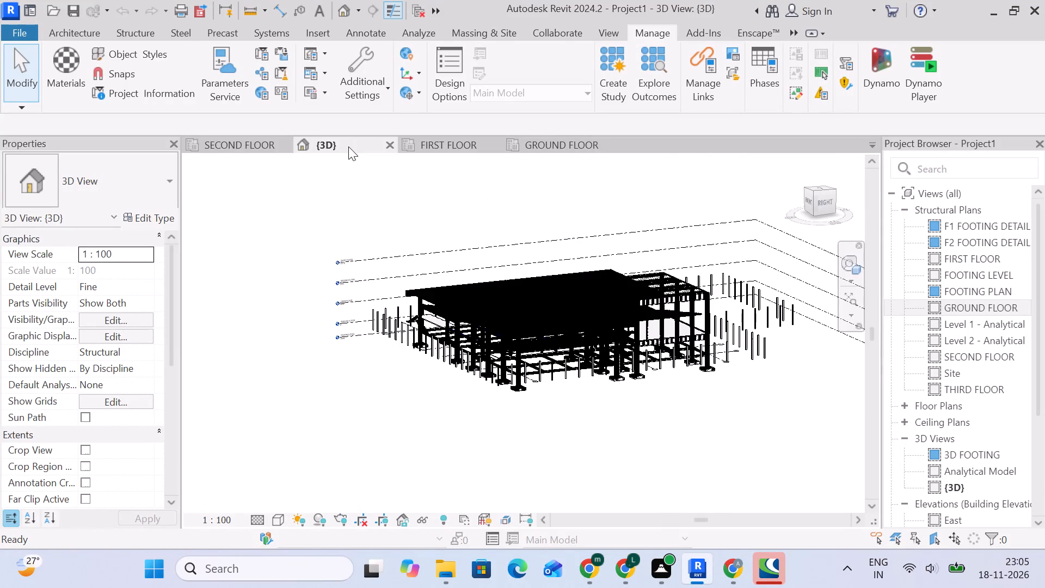
pyautogui.scroll(3, 713, 546)
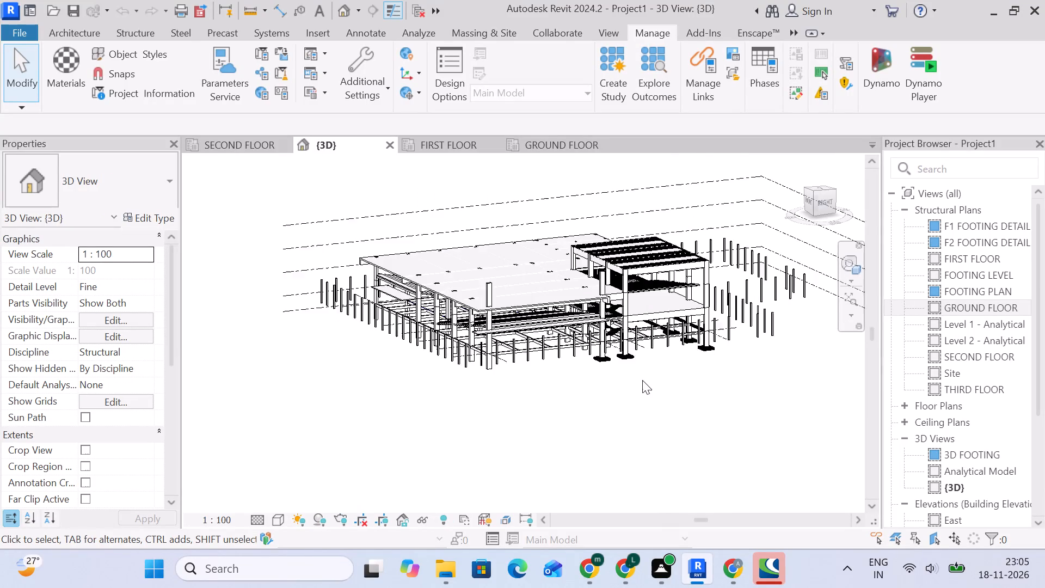
pyautogui.scroll(1, 649, 381)
pyautogui.moveTo(649, 381); pyautogui.dragTo(554, 397, button='middle')
pyautogui.scroll(5, 694, 316)
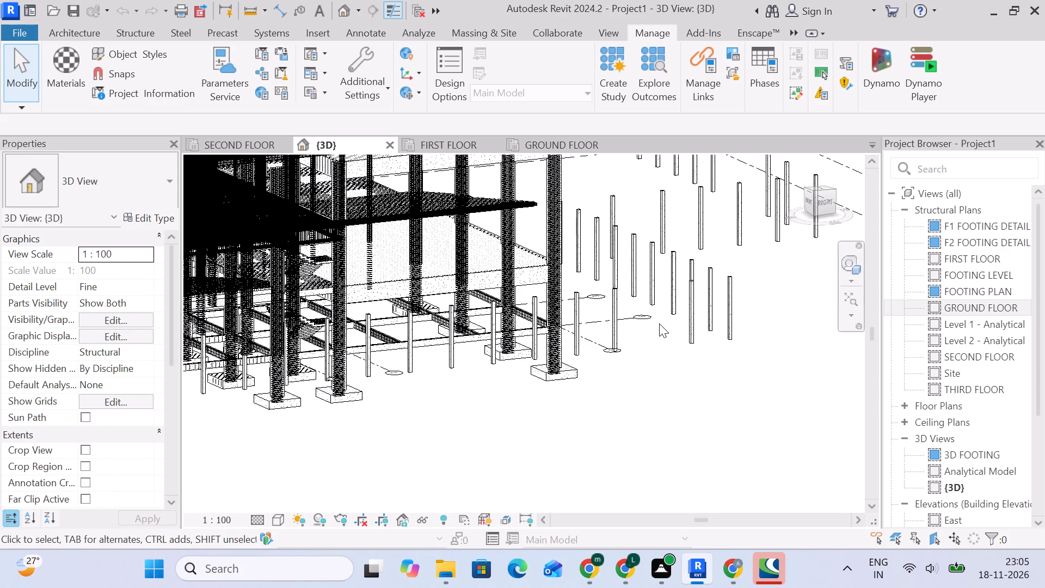
pyautogui.moveTo(686, 331); pyautogui.dragTo(687, 339, button='middle')
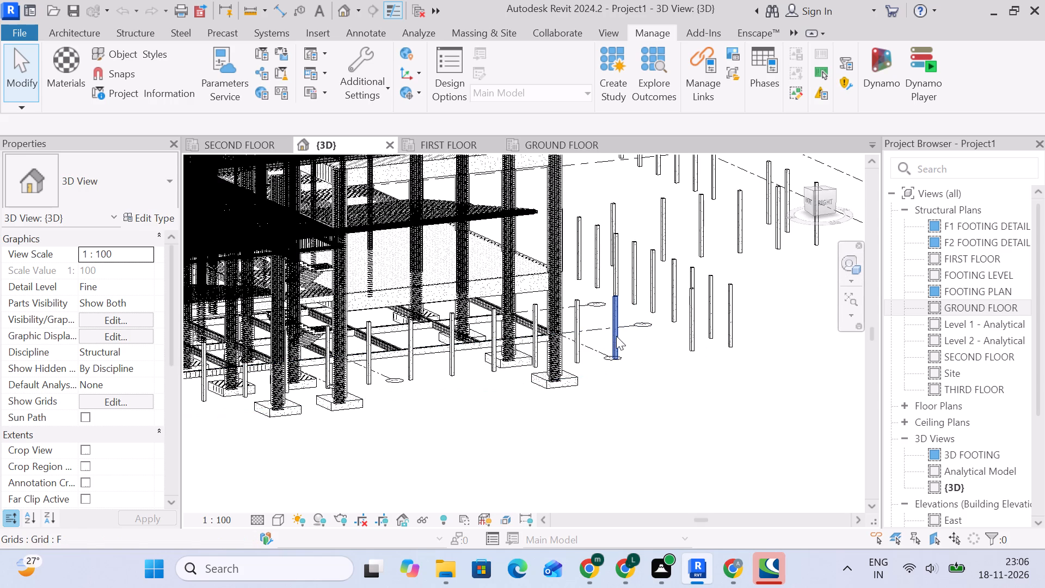
pyautogui.scroll(3, 615, 330)
pyautogui.click(699, 269)
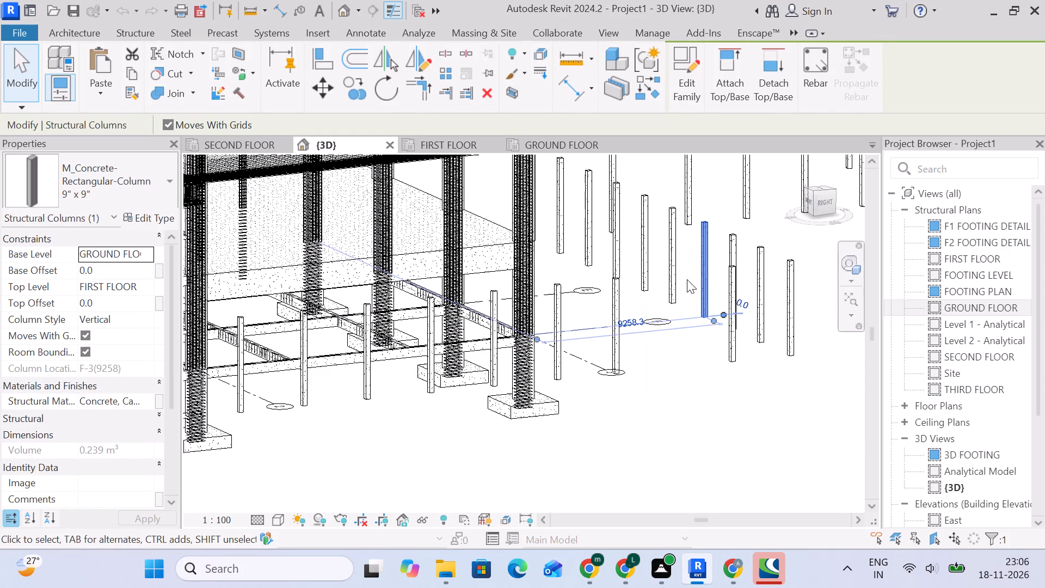
pyautogui.write('sa')
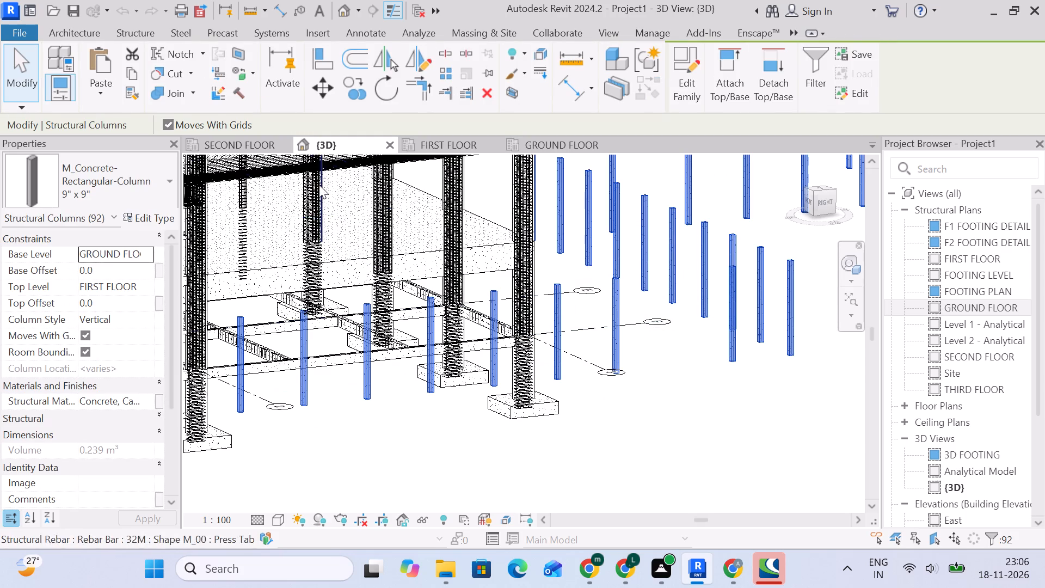
# Check the selected 9" x 9" columns in the FIRST FLOOR plan and the 3D view, and clear the selection.
pyautogui.click(421, 143)
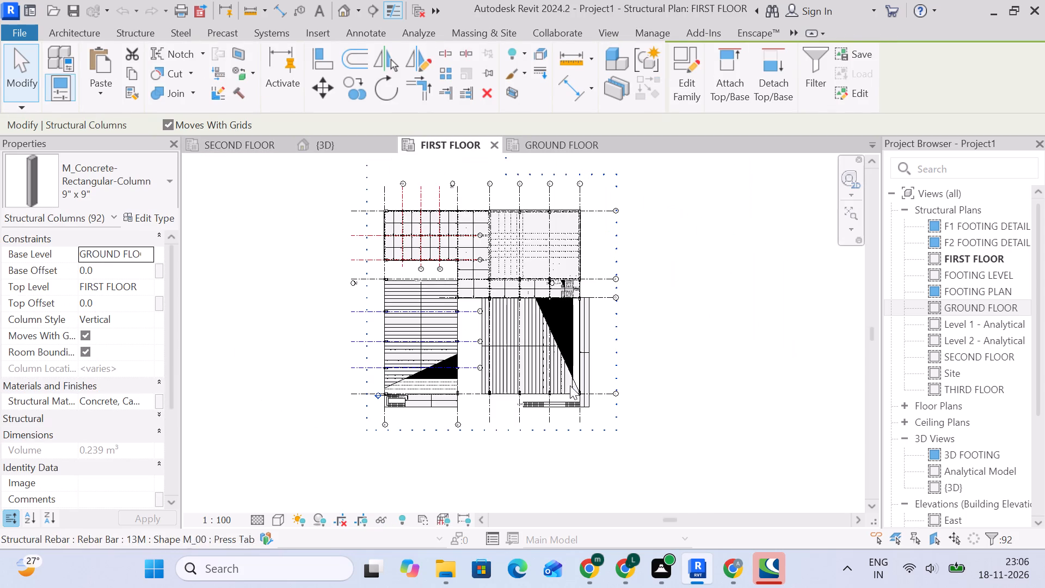
pyautogui.scroll(5, 631, 425)
pyautogui.scroll(4, 539, 460)
pyautogui.moveTo(537, 461); pyautogui.dragTo(594, 394, button='middle')
pyautogui.scroll(1, 537, 461)
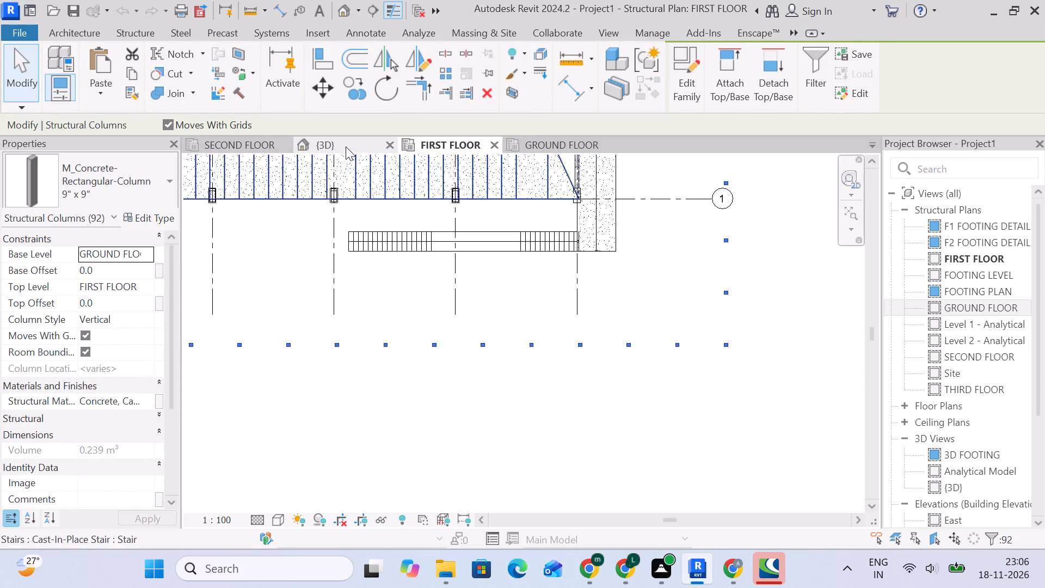
pyautogui.click(345, 146)
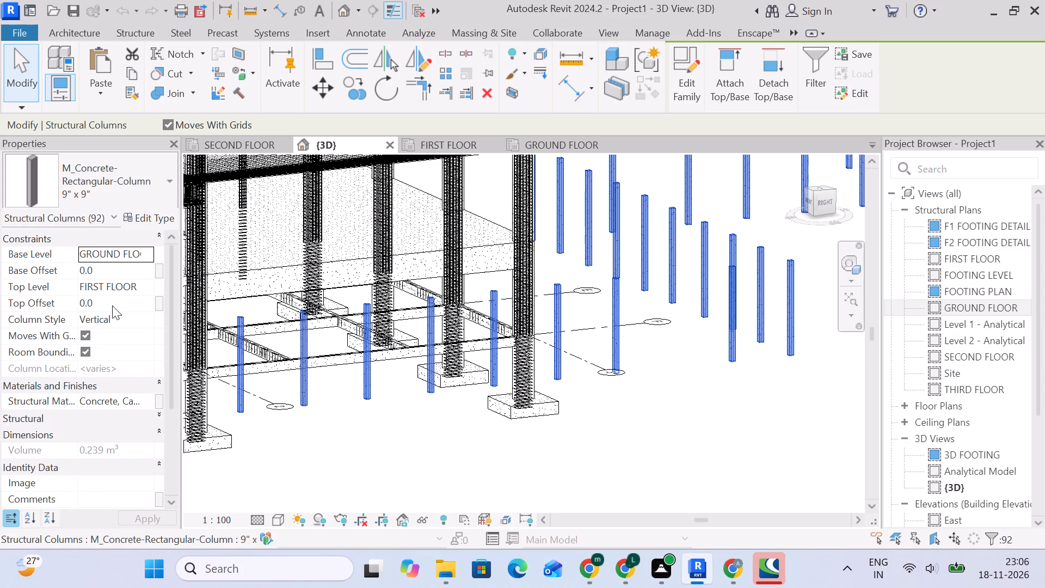
pyautogui.press('Escape')
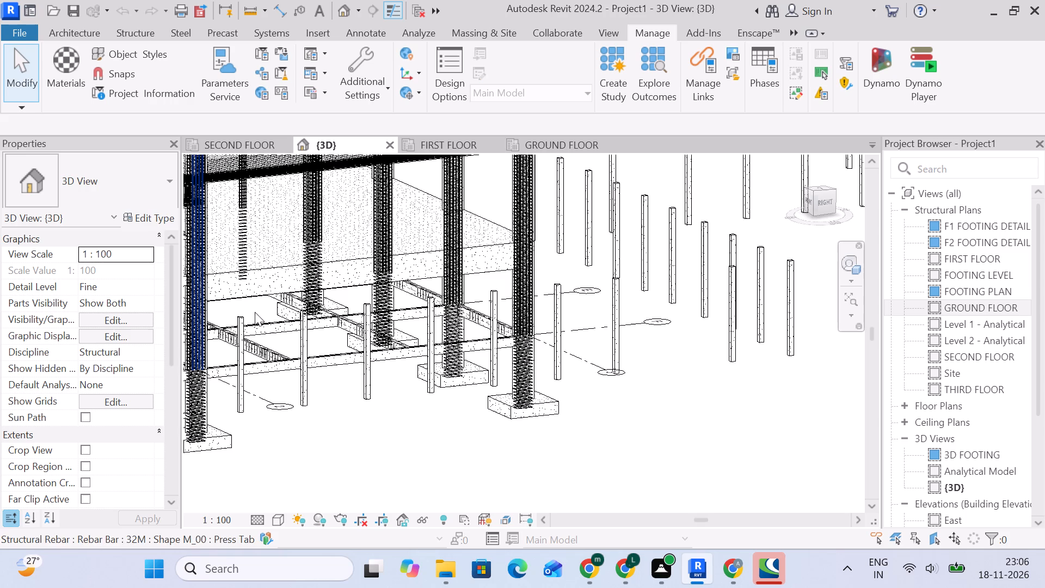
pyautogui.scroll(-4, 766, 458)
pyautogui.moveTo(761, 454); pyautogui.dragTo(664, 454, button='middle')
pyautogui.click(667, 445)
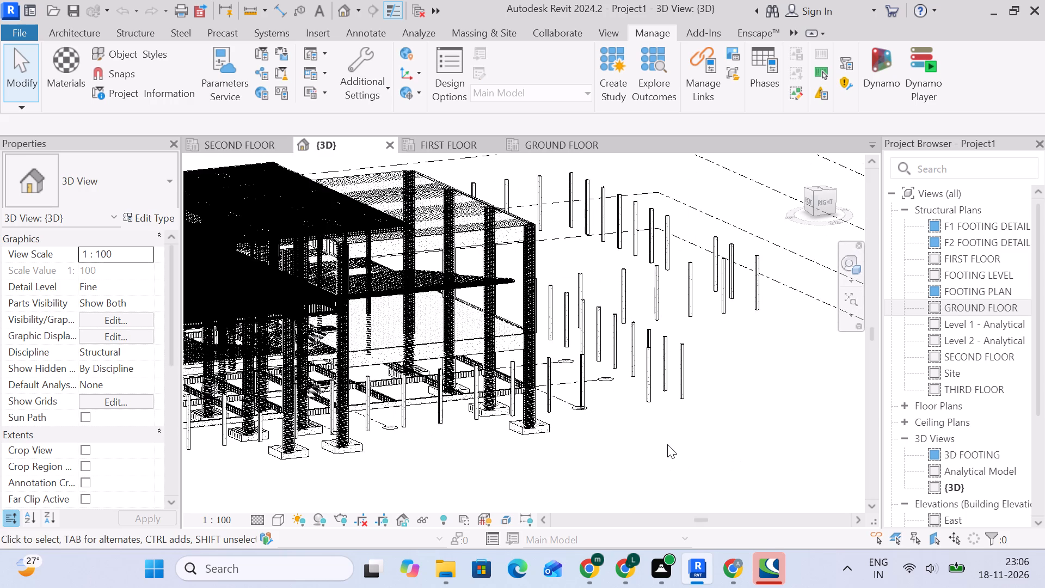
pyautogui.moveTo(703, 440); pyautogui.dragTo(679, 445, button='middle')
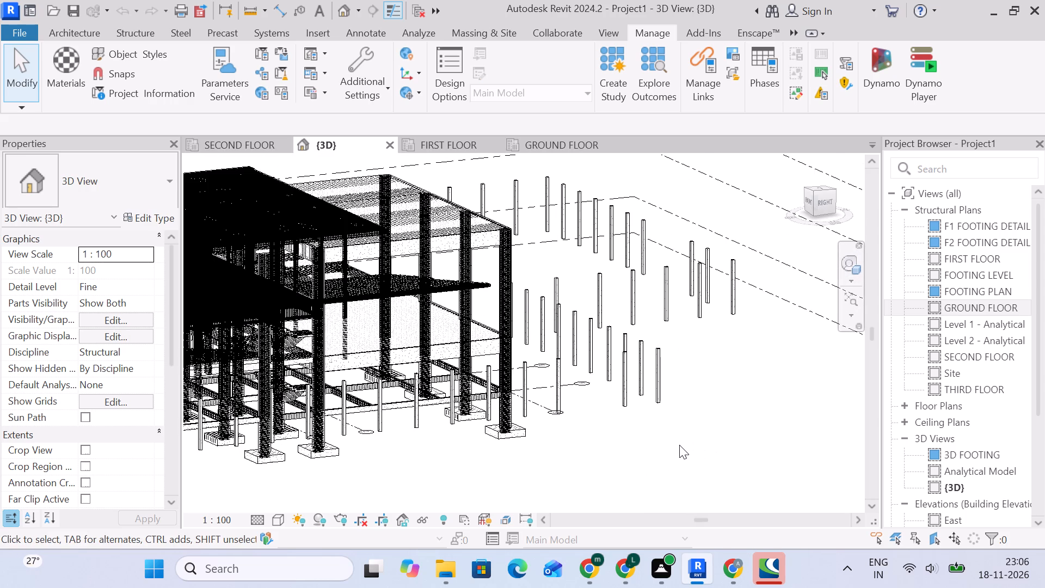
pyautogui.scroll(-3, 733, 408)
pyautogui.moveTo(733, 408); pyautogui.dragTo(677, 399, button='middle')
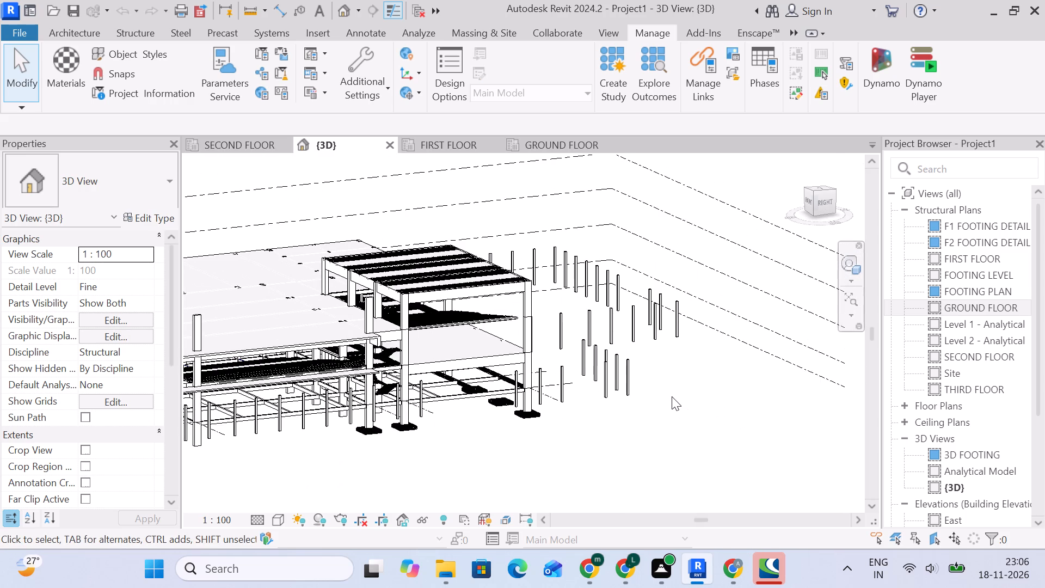